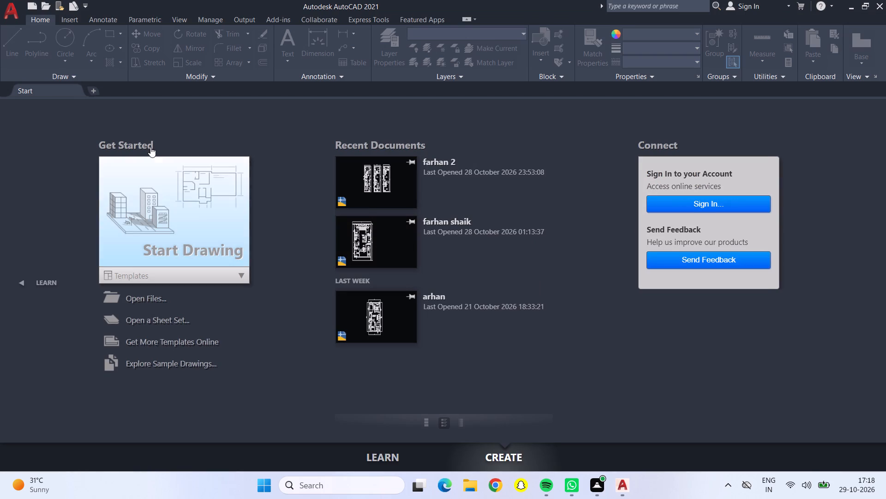
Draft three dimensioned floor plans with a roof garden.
Start a new blank drawing.
click(161, 183)
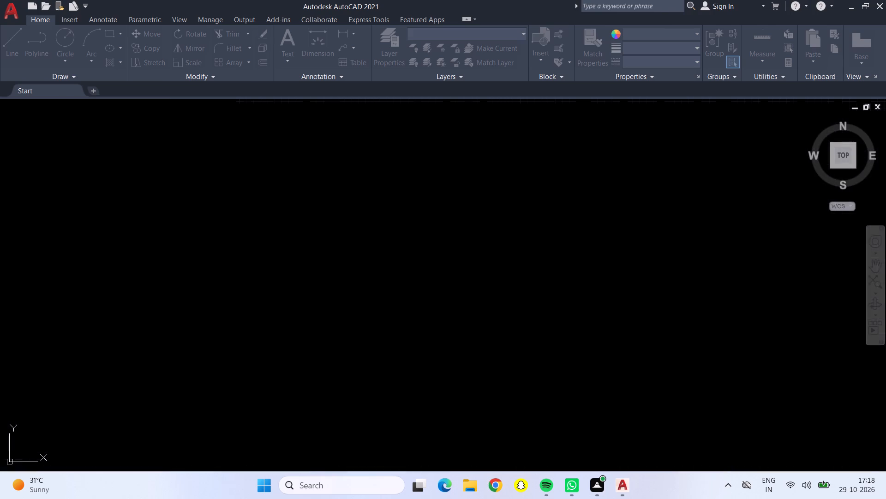
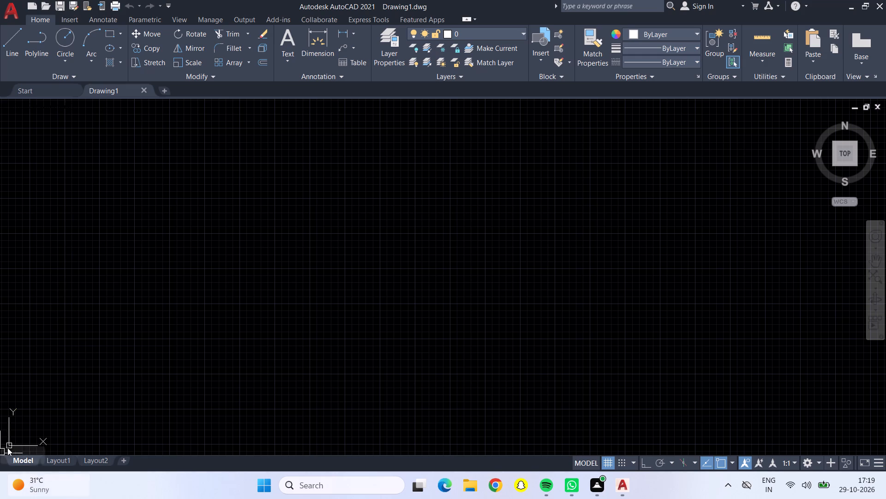
Set the drawing units to Engineering length with 0'-0" precision and an insertion scale in inches.
click(12, 43)
key(Escape)
text(un)
key(Return)
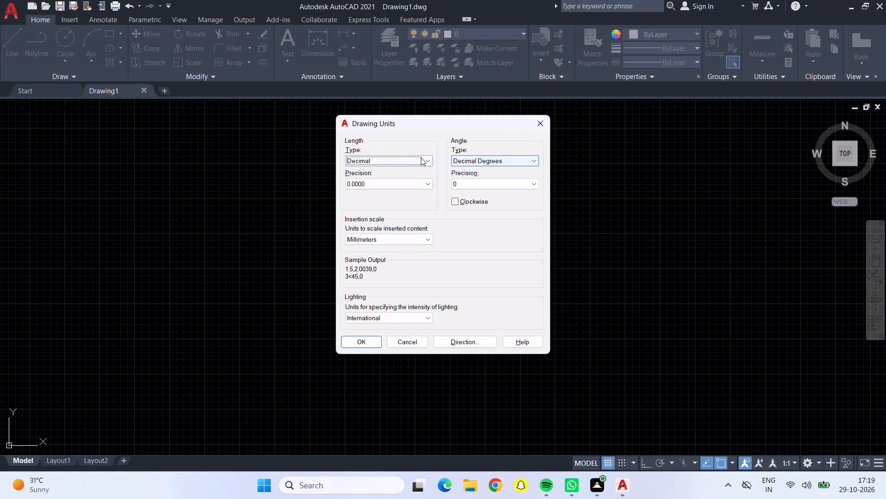
click(421, 158)
click(413, 188)
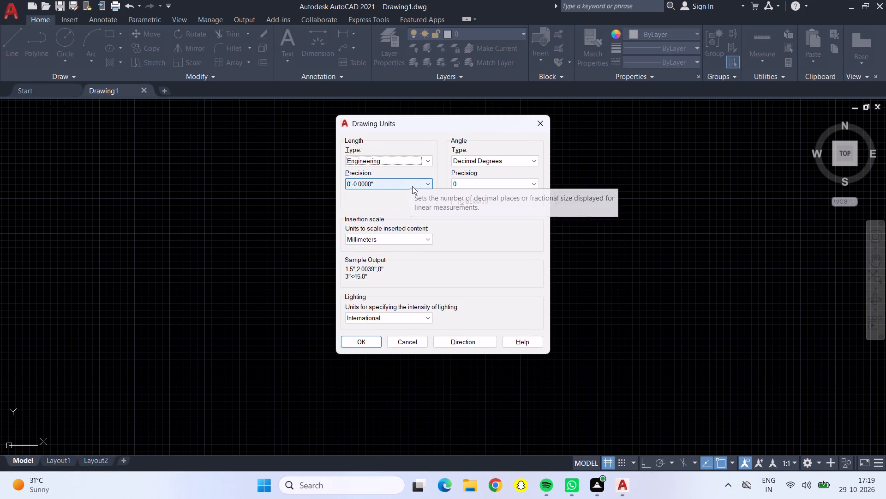
click(412, 186)
click(399, 192)
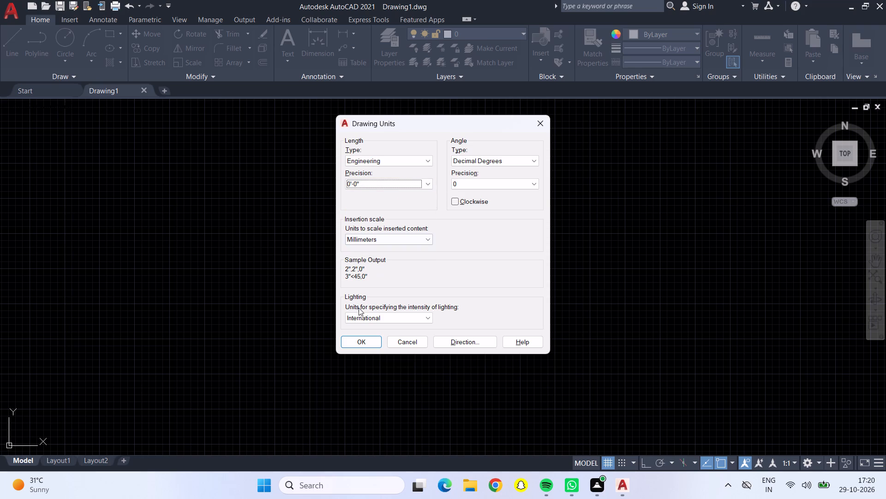
click(412, 238)
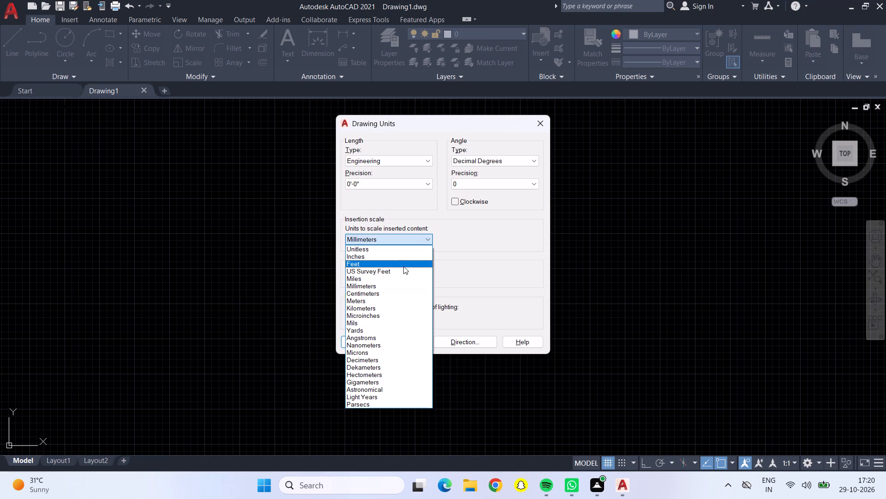
click(401, 256)
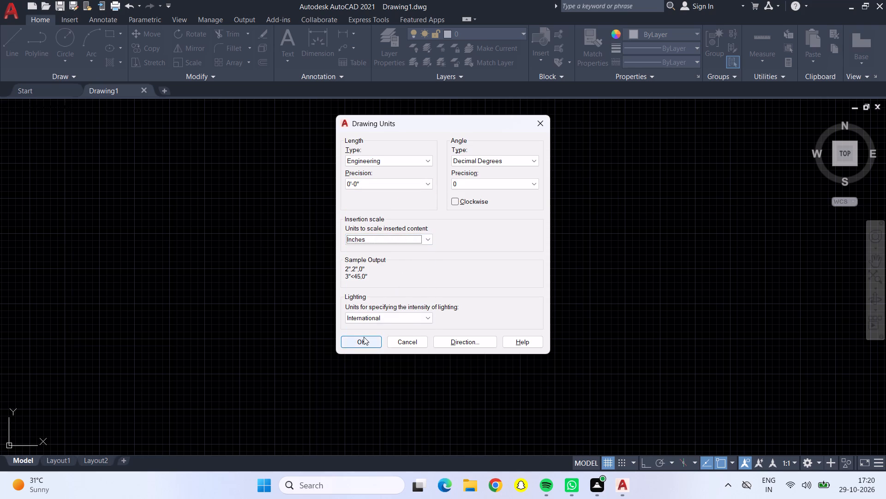
click(363, 337)
Modify the ISO-25 dimension style's primary units to Engineering format with 0'-0" precision.
key(d)
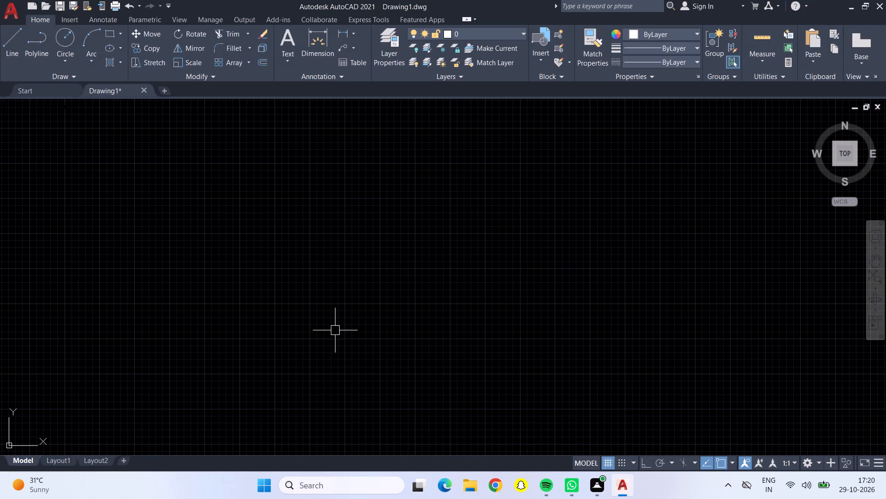
key(Return)
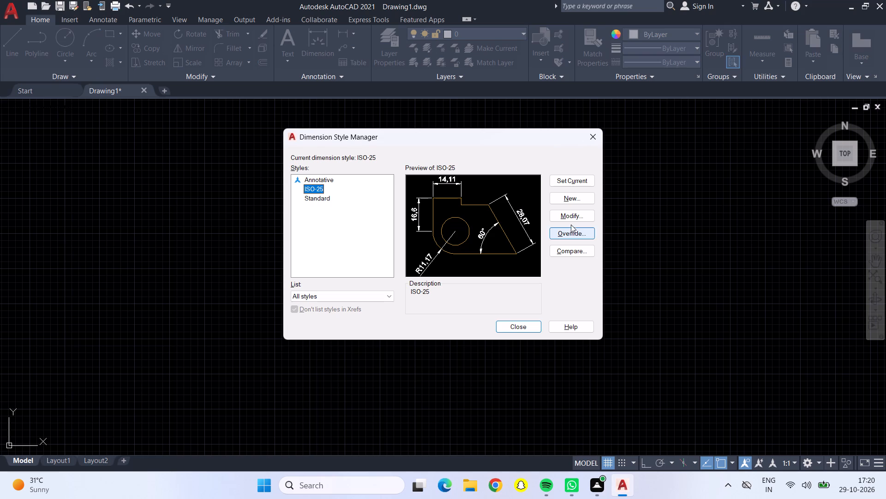
click(572, 214)
click(572, 213)
click(572, 213)
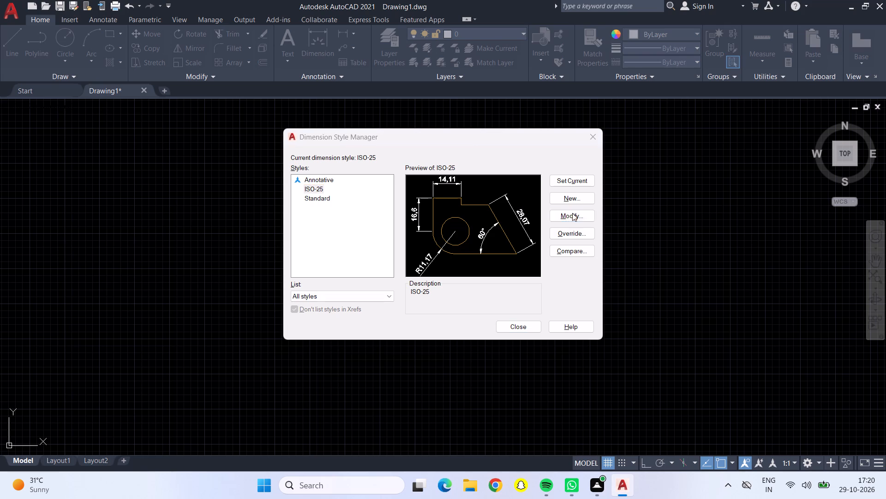
click(403, 136)
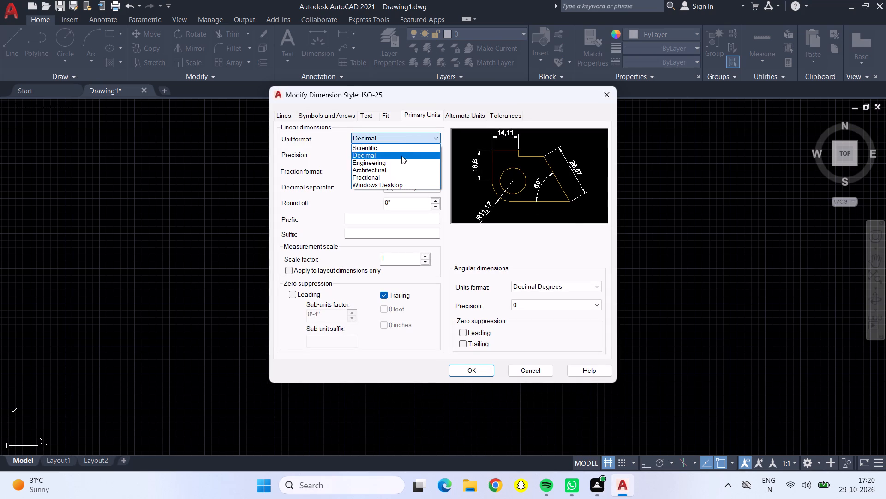
click(401, 160)
click(397, 150)
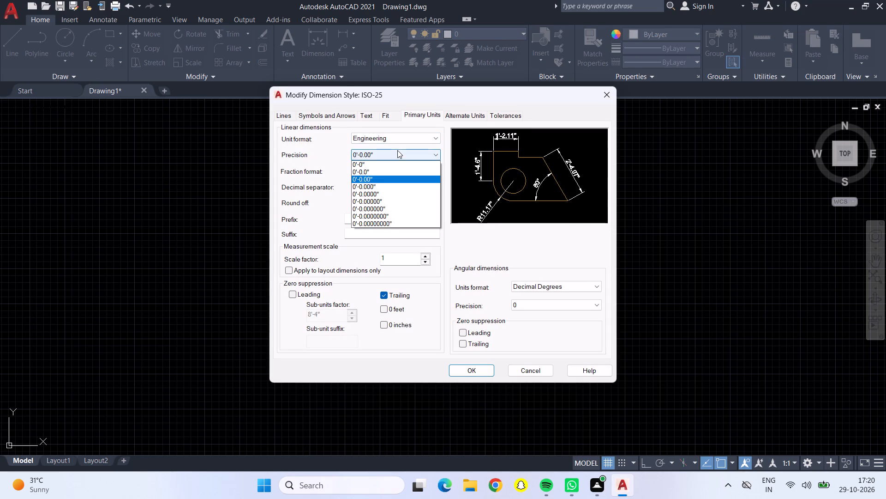
click(402, 165)
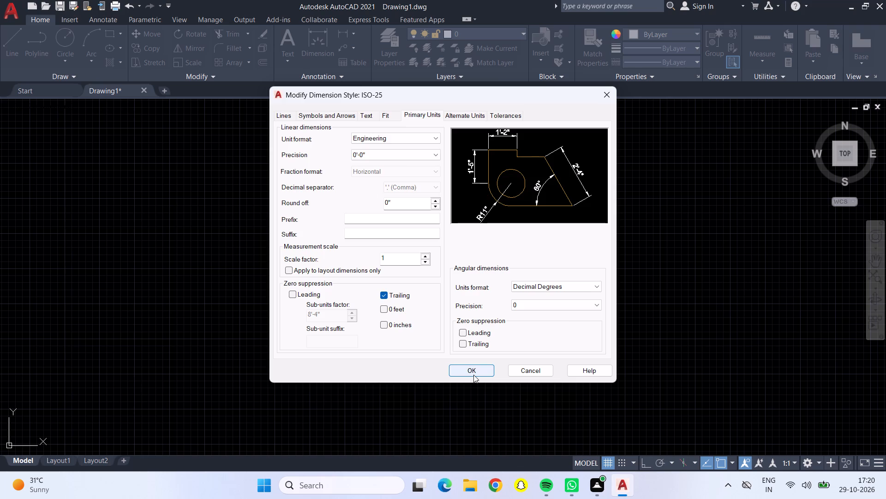
click(473, 375)
click(526, 325)
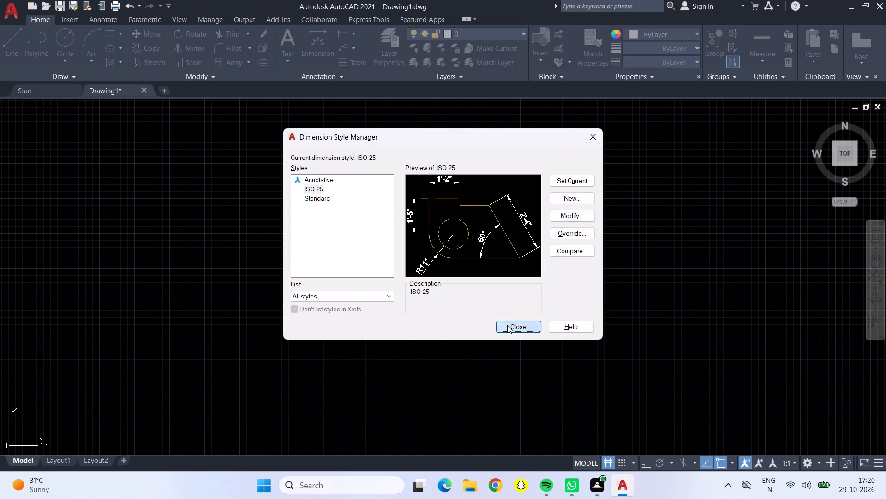
Draw a closed rectangular outline 25' wide and 40' high using lines with Ortho on.
click(11, 45)
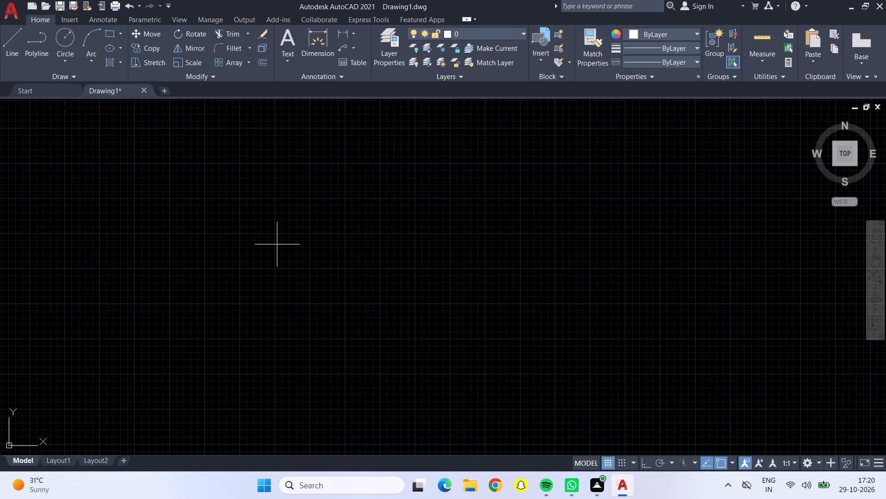
drag(287, 194, 294, 195)
key(F8)
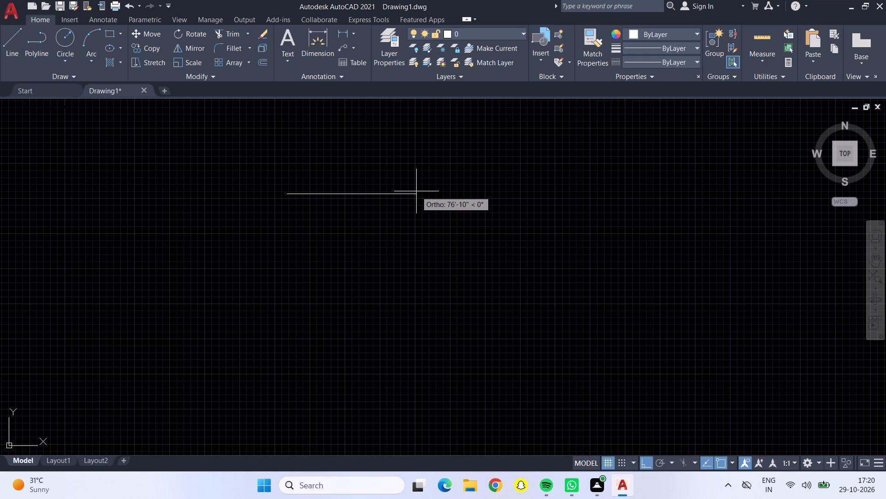
text(25')
key(Return)
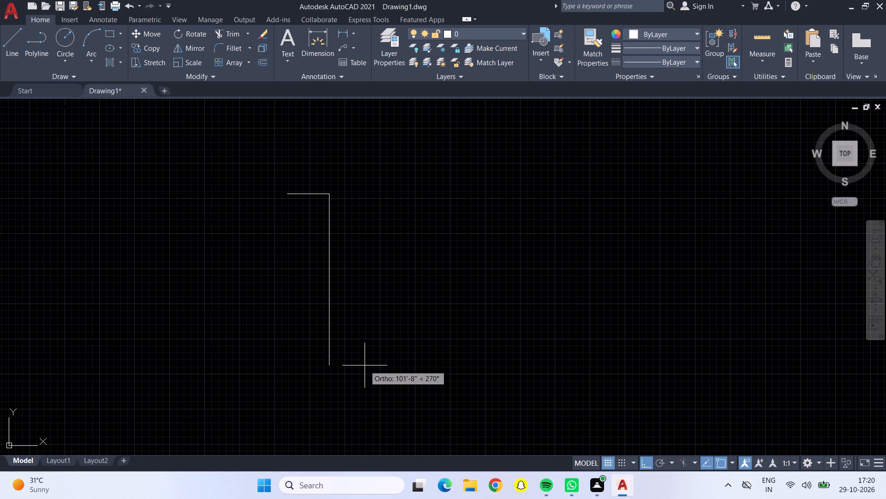
text(40')
key(Return)
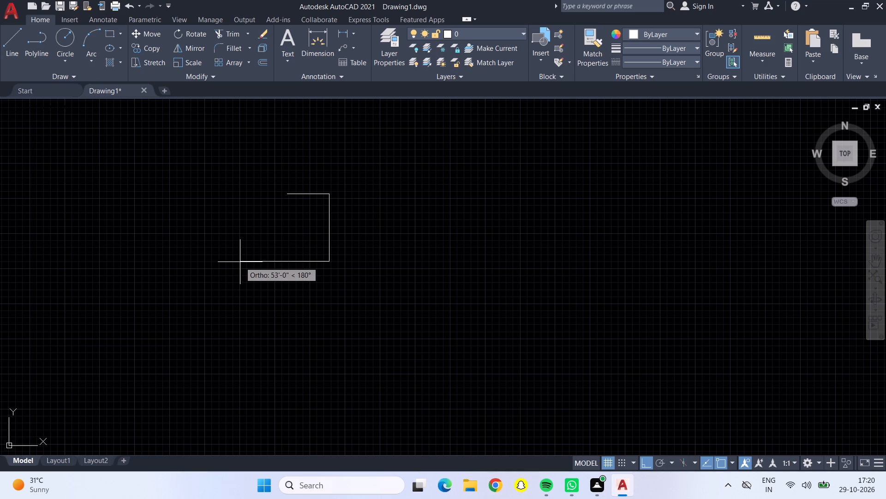
text(25')
key(Return)
text(40')
key(Return)
key(Return)
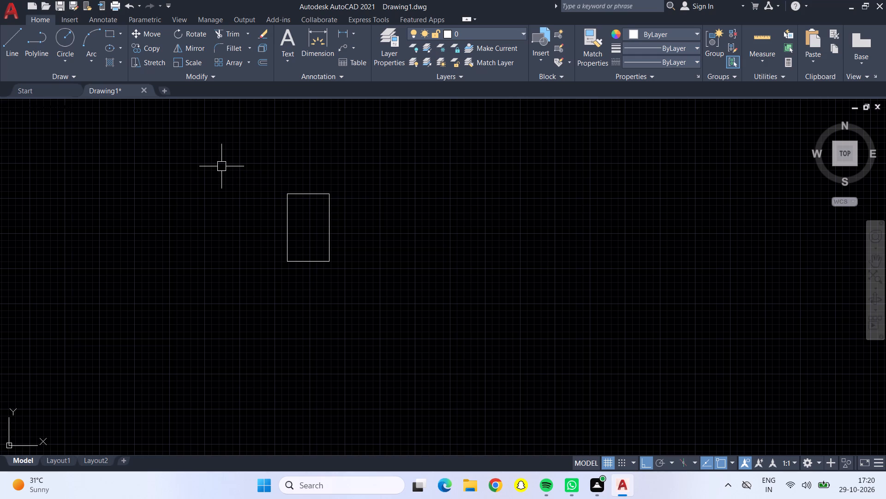
Offset the left, top and right edges of the rectangle 9" inward to form the outer walls.
scroll(268, 231, up, 3)
scroll(412, 219, down, 1)
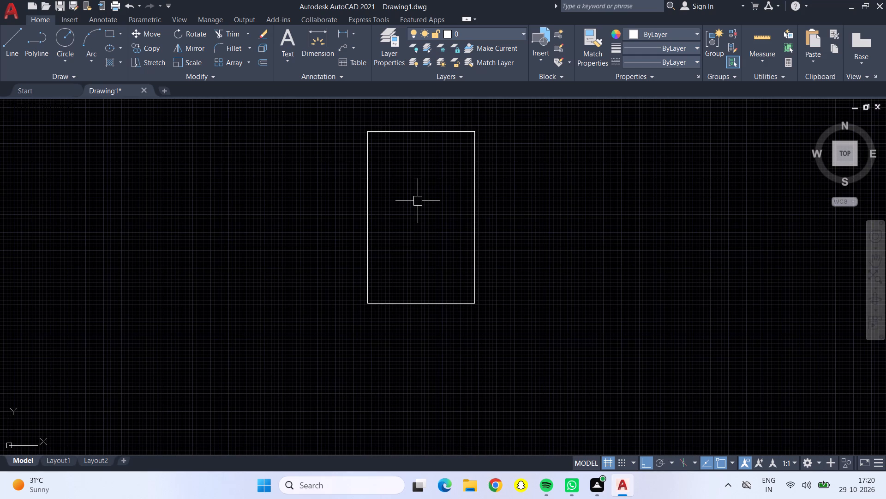
middle_click(375, 314)
middle_drag(437, 201, 437, 210)
middle_drag(413, 268, 399, 314)
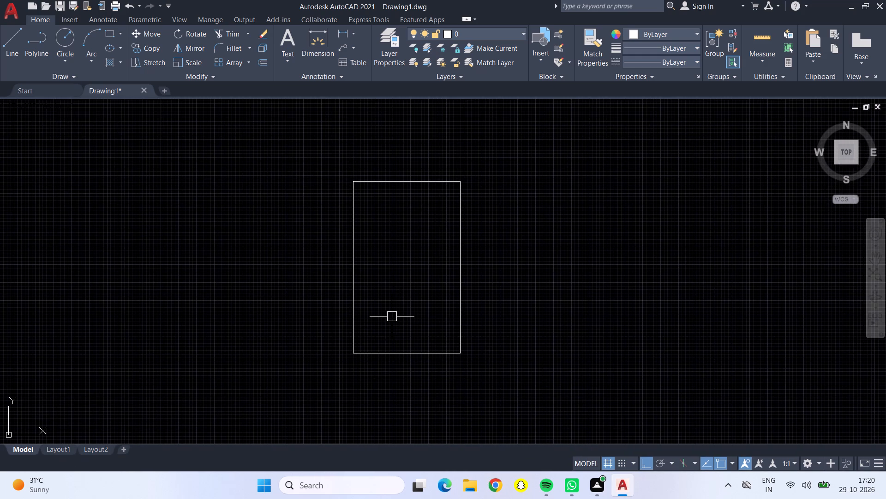
middle_click(370, 337)
scroll(370, 337, up, 1)
middle_drag(434, 242, 429, 314)
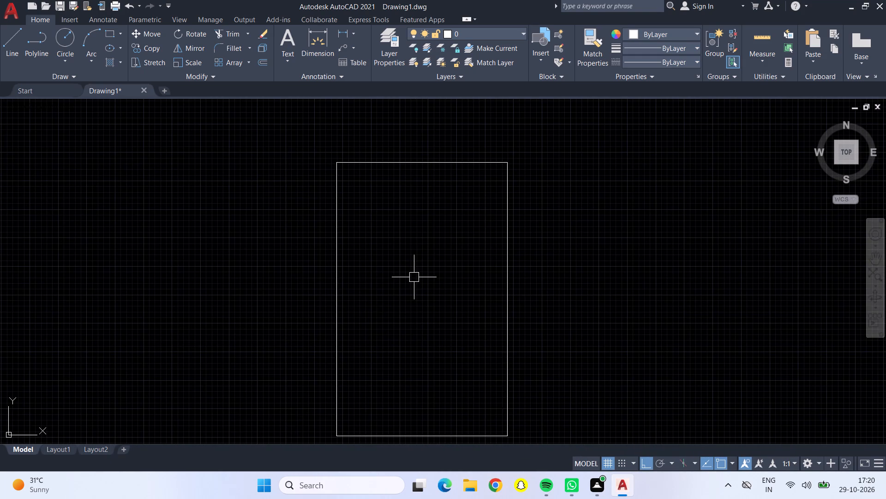
key(o)
key(Return)
text(9")
key(Return)
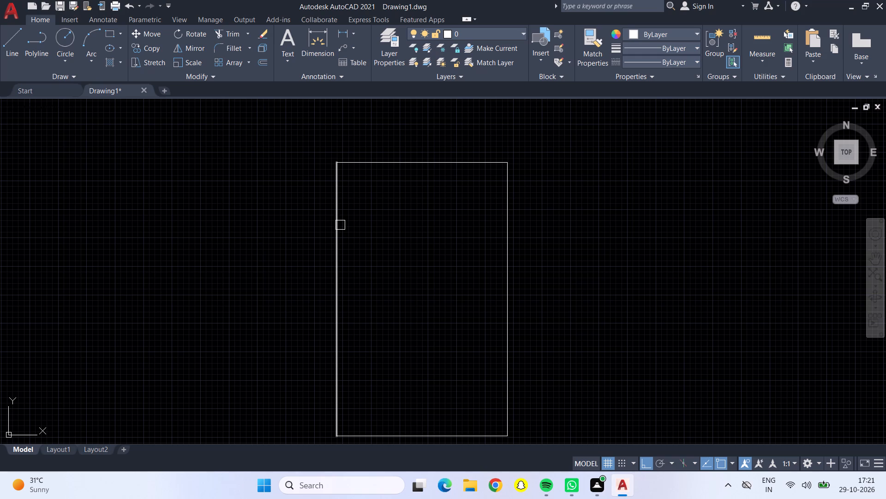
click(340, 225)
click(370, 236)
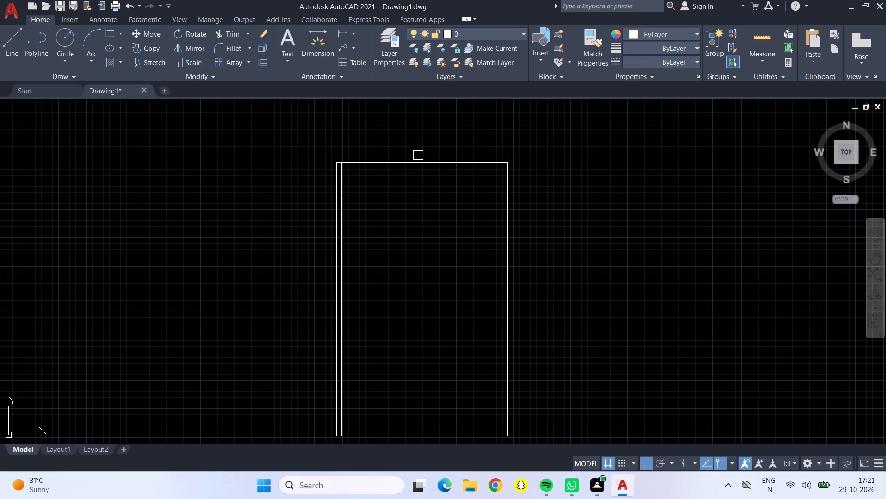
click(423, 166)
click(426, 237)
drag(508, 271, 467, 270)
click(435, 266)
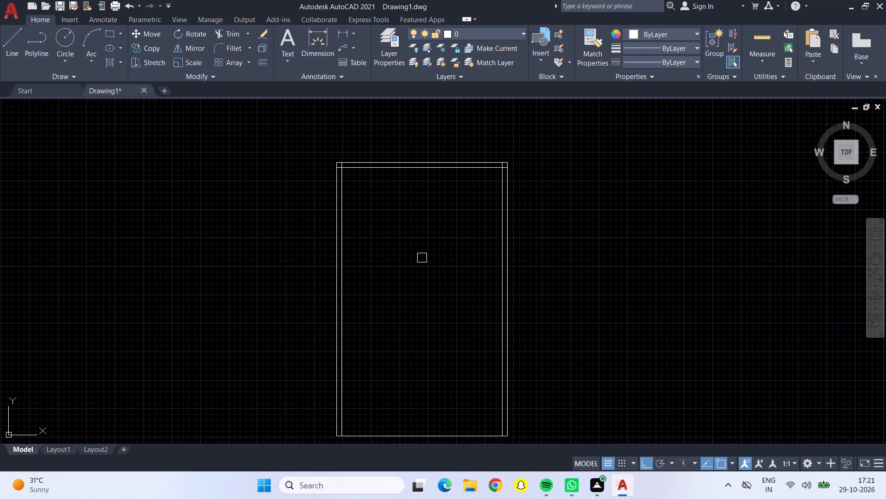
key(Escape)
Offset the inner line of the top wall 10' downward into the plan.
key(o)
key(Return)
text(10')
key(Return)
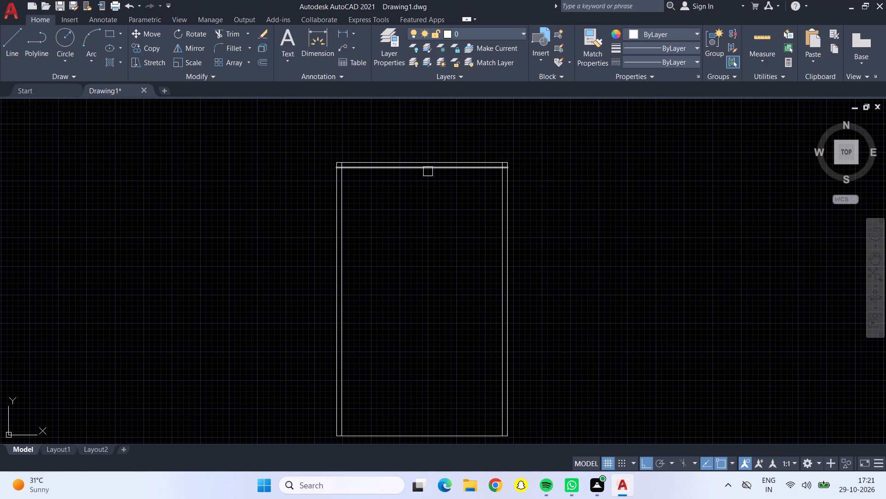
click(428, 171)
click(424, 236)
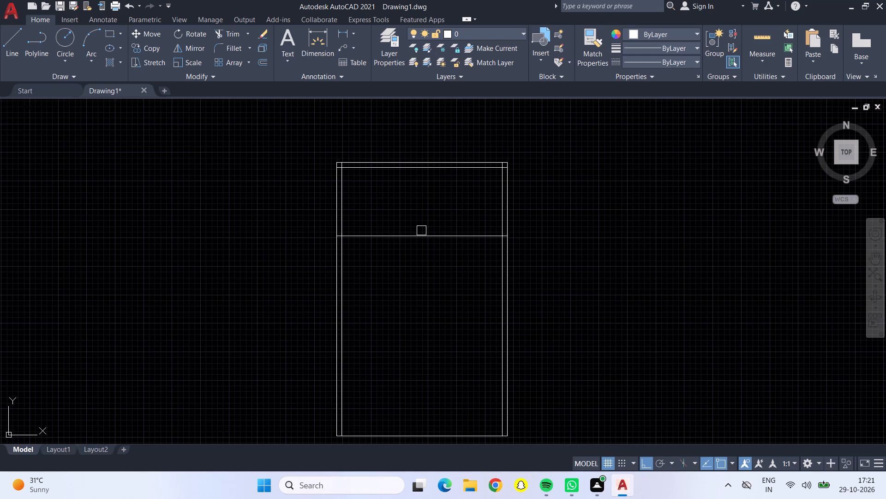
key(Escape)
key(Escape)
Offset the horizontal partition line 6" downward to give the upper partition wall its thickness.
key(o)
key(Return)
text(6")
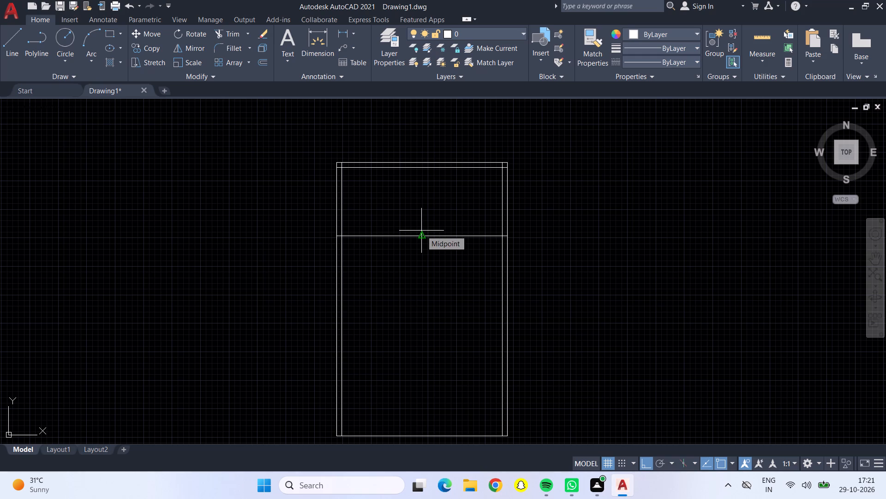
key(Return)
click(425, 234)
click(437, 265)
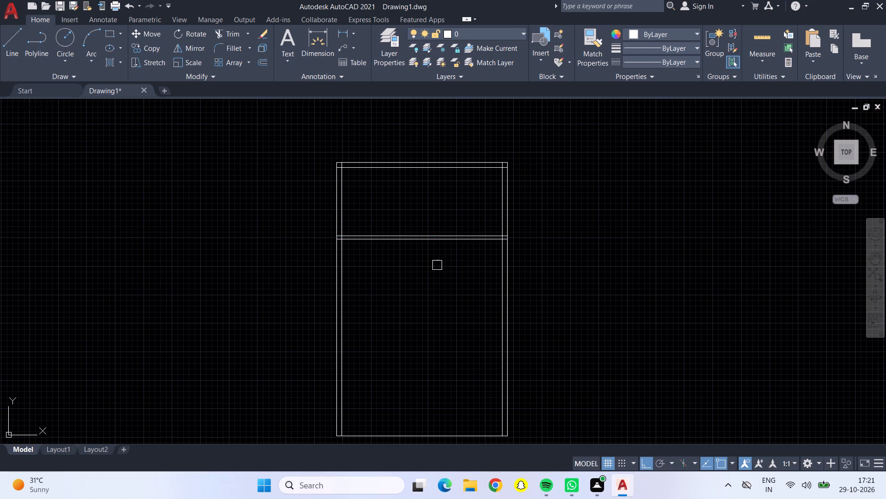
key(Escape)
Offset the inner line of the left wall 5' to the right into the plan.
key(o)
key(Return)
text(5')
key(Return)
click(342, 186)
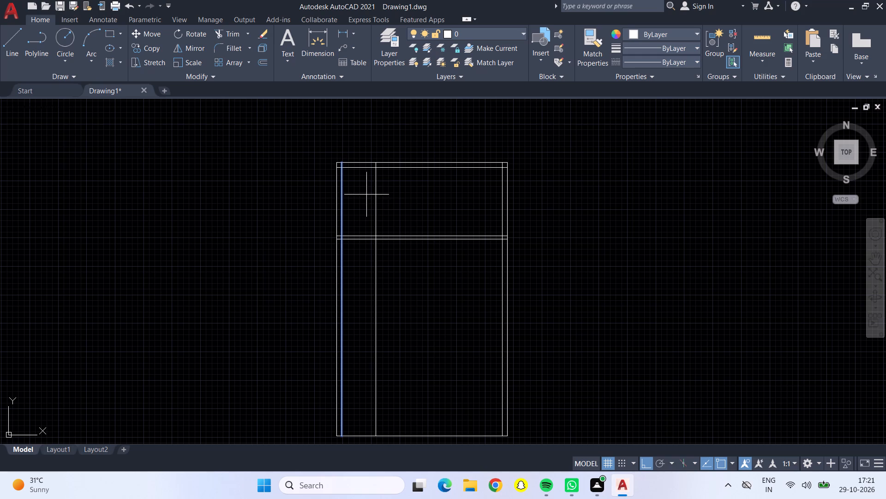
click(391, 205)
key(Escape)
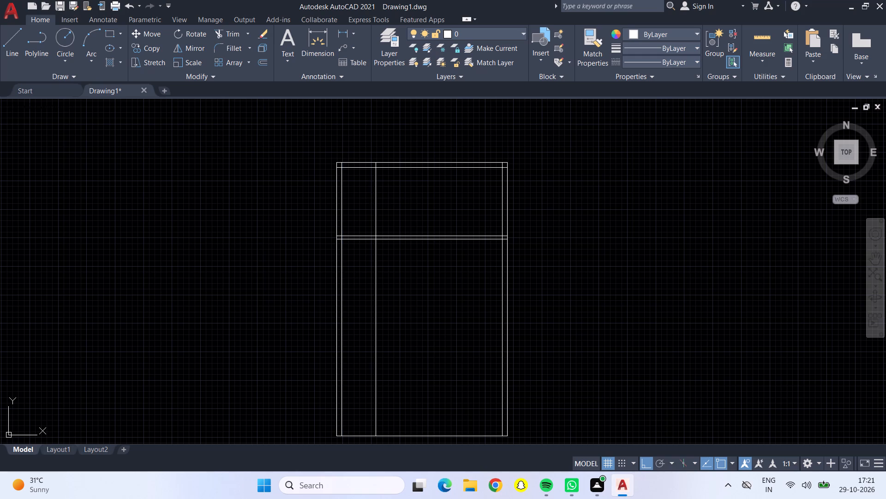
Offset the new vertical partition line 6" to the right to form the vertical partition wall.
key(o)
key(Return)
text(6")
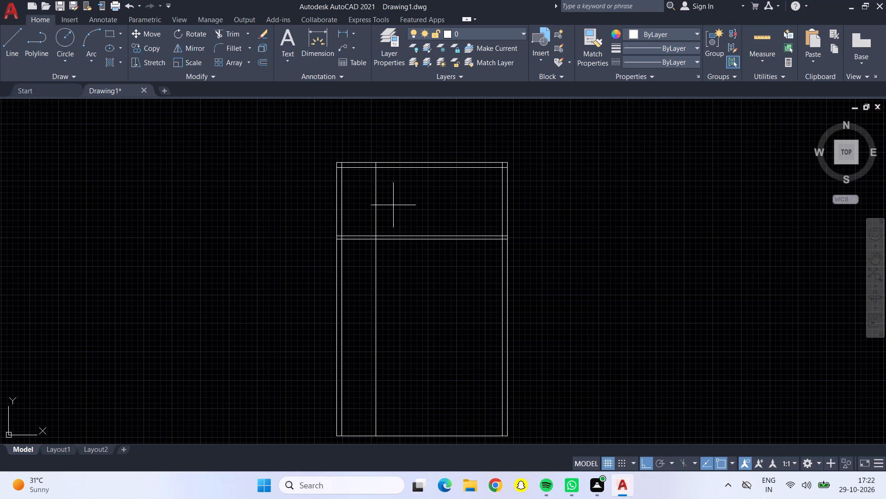
key(Return)
click(374, 200)
click(404, 209)
key(Escape)
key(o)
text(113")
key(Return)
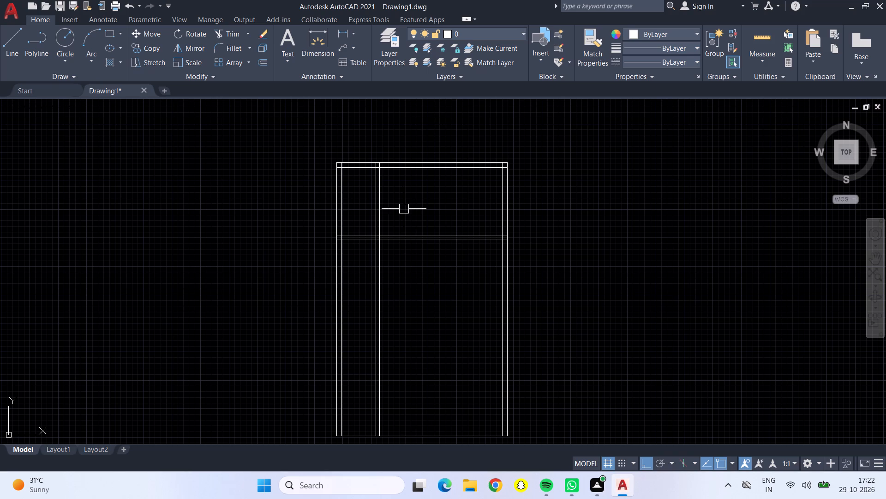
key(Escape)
Offset the lower line of the upper horizontal partition wall 11'3" downward.
key(o)
key(Return)
text(11'3")
key(Return)
click(393, 241)
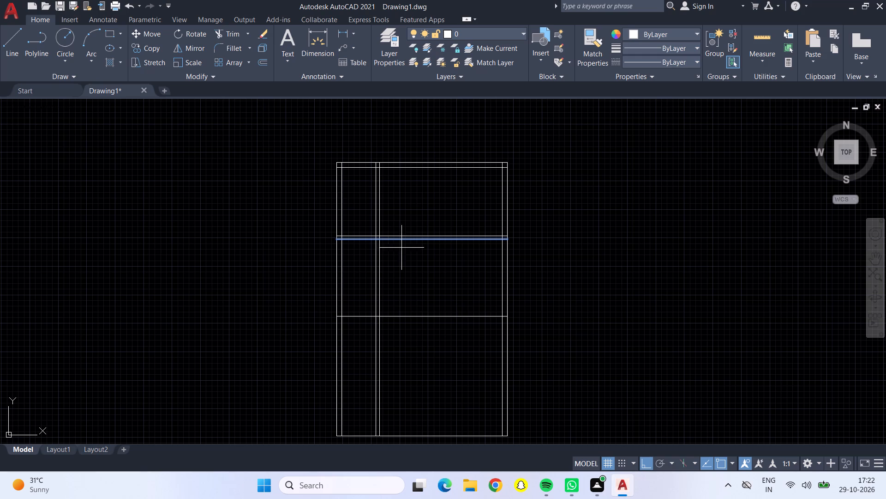
click(413, 275)
key(Escape)
Offset the new horizontal line 6" downward to form the second horizontal partition wall.
key(o)
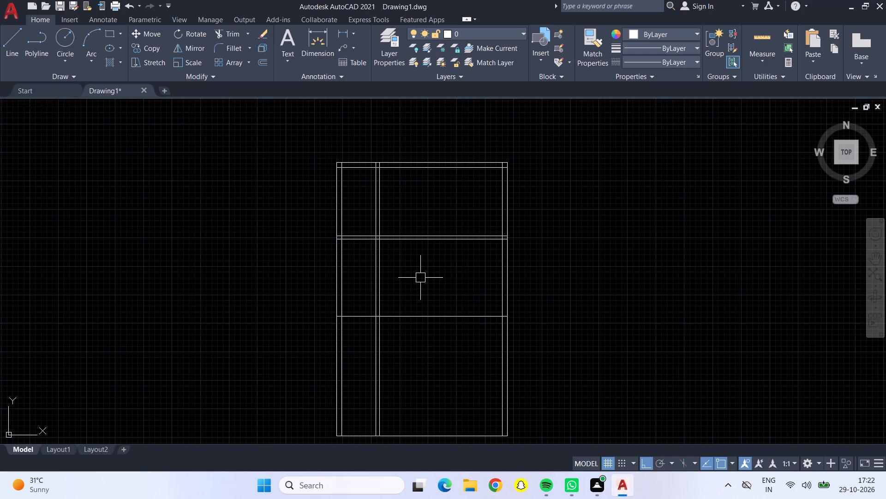
key(Return)
text(6")
key(Return)
drag(464, 317, 465, 322)
click(471, 351)
key(Escape)
Offset the lower line of the second horizontal partition wall 9'9" downward.
key(o)
key(Return)
text(9')
text(9")
key(Return)
click(397, 324)
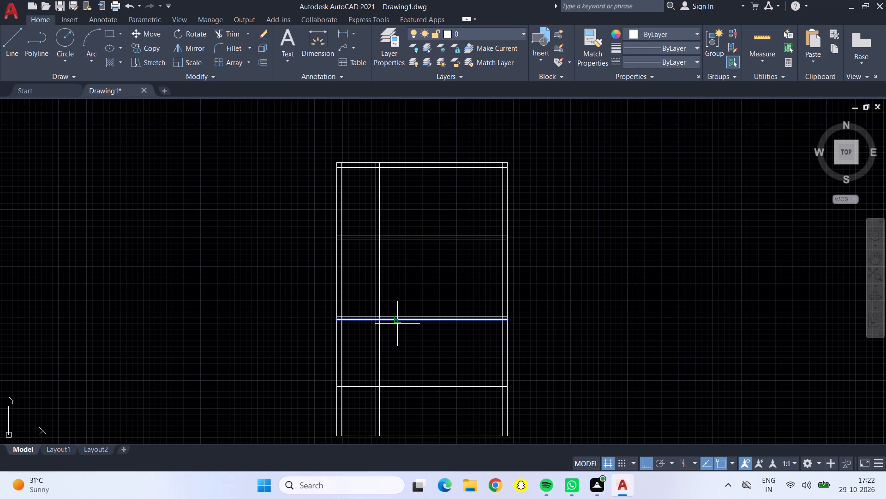
drag(400, 341, 405, 342)
key(Escape)
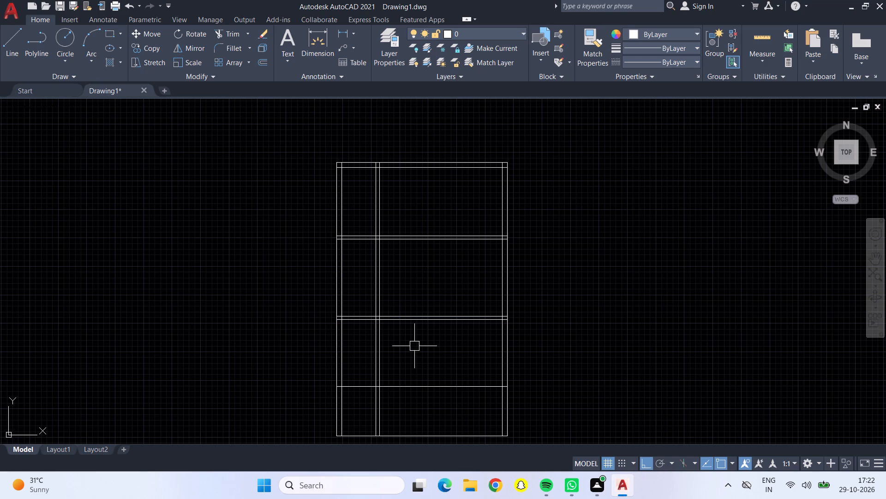
Offset the lowest horizontal partition line 6" downward to form the third horizontal partition wall.
key(o)
key(Return)
text(6")
key(Return)
click(407, 388)
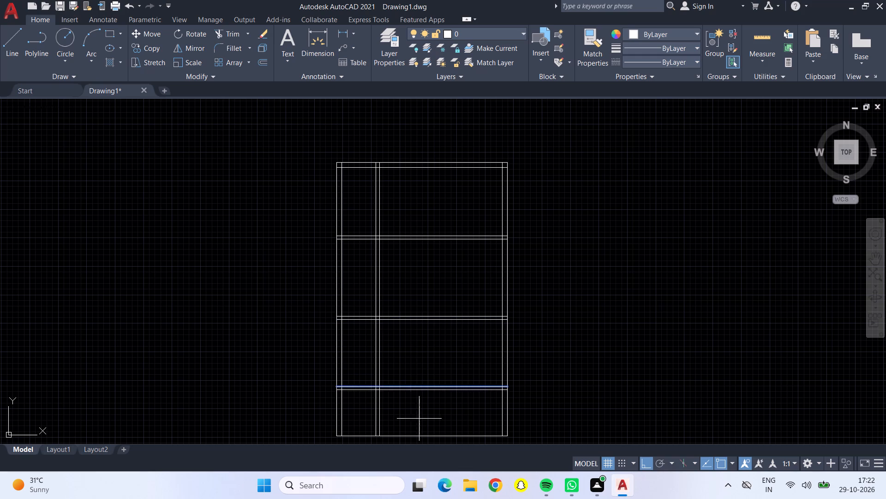
click(419, 419)
key(Escape)
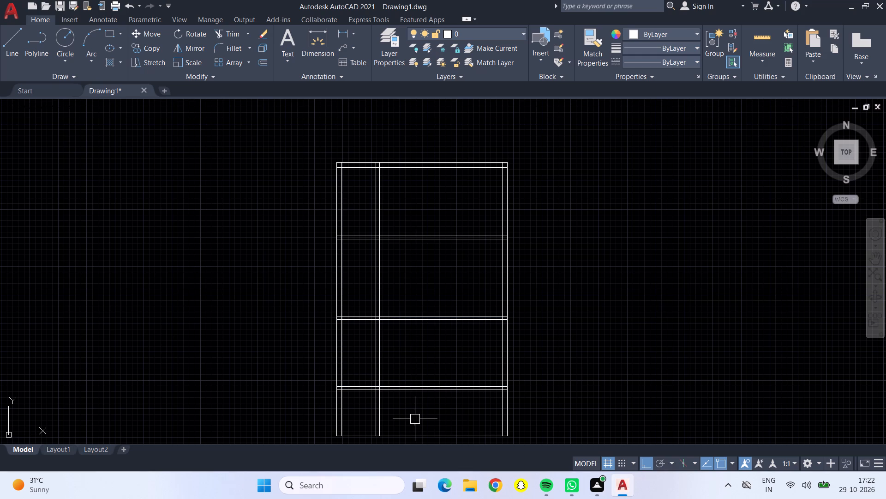
Trim both vertical partition lines where they cross the room between the first and second horizontal partition walls.
scroll(462, 272, up, 1)
middle_drag(462, 274, 465, 318)
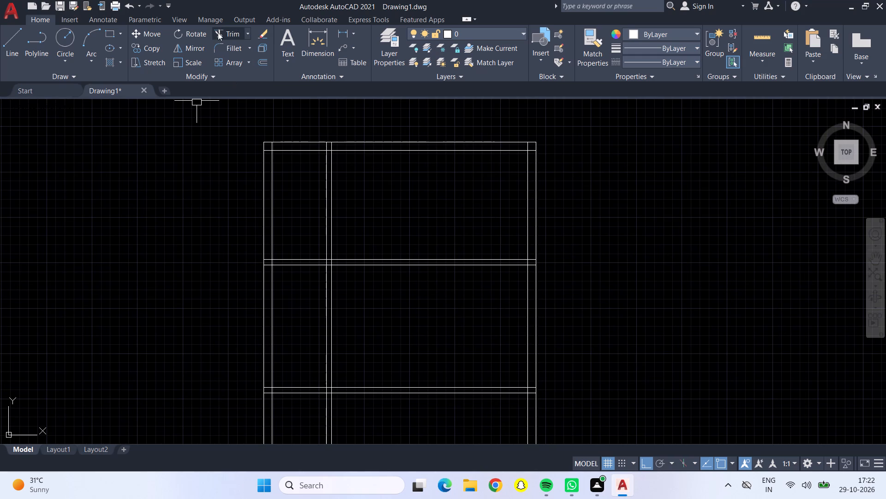
click(218, 32)
drag(303, 304, 319, 311)
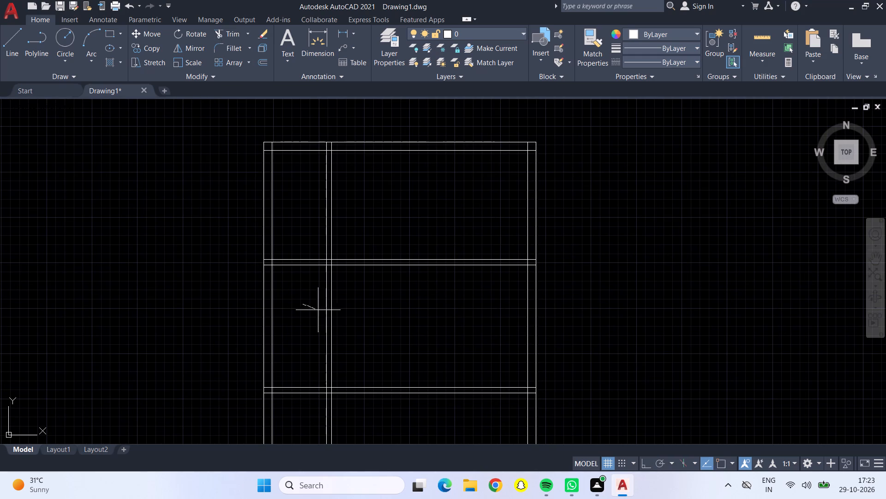
drag(319, 311, 340, 318)
scroll(336, 318, down, 1)
middle_drag(335, 318, 322, 241)
middle_click(324, 219)
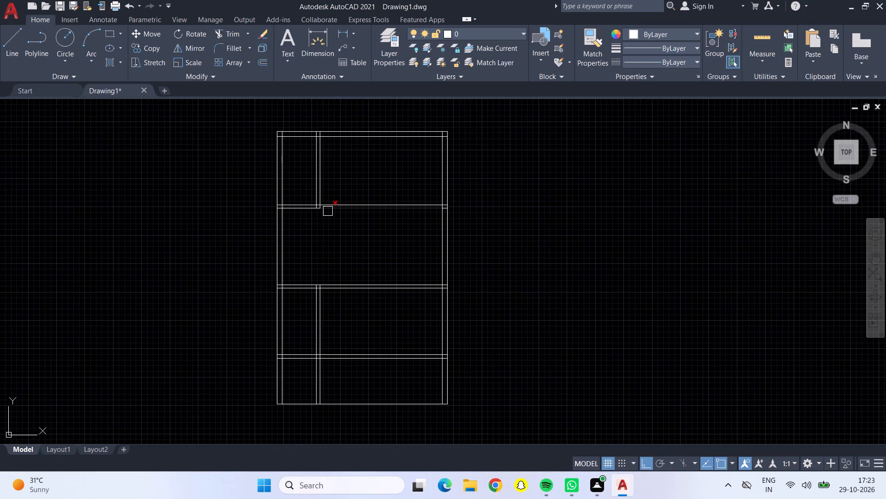
Trim both lines of the lowest horizontal partition wall between the left outer wall and the vertical partition wall.
drag(303, 317, 303, 327)
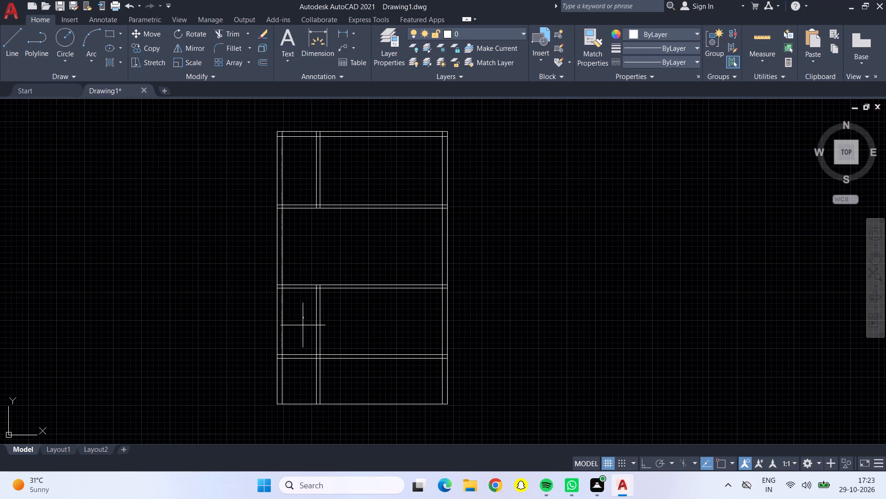
drag(303, 327, 305, 361)
drag(305, 361, 309, 374)
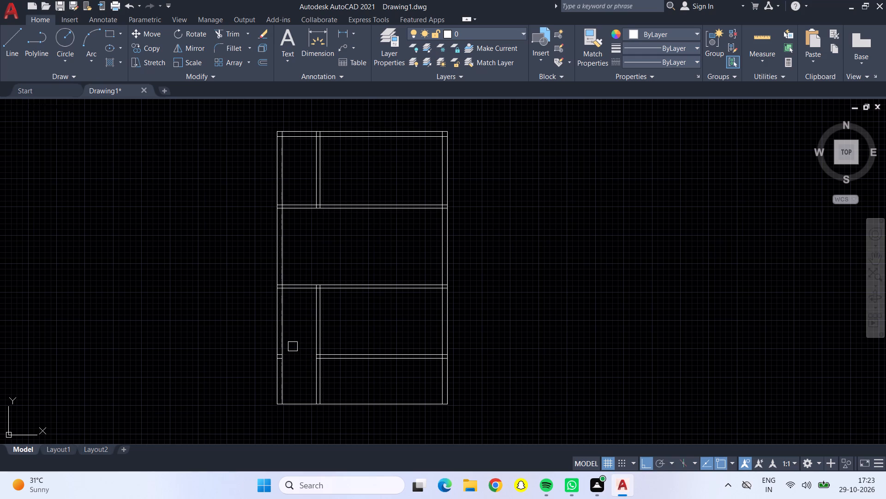
key(Escape)
Offset the inner line of the right outer wall 11' to the left.
key(o)
key(Return)
text(11')
key(Return)
drag(439, 328, 431, 327)
click(392, 317)
key(Escape)
Offset the new vertical line 6" to the left to form a second vertical partition wall.
key(o)
key(Return)
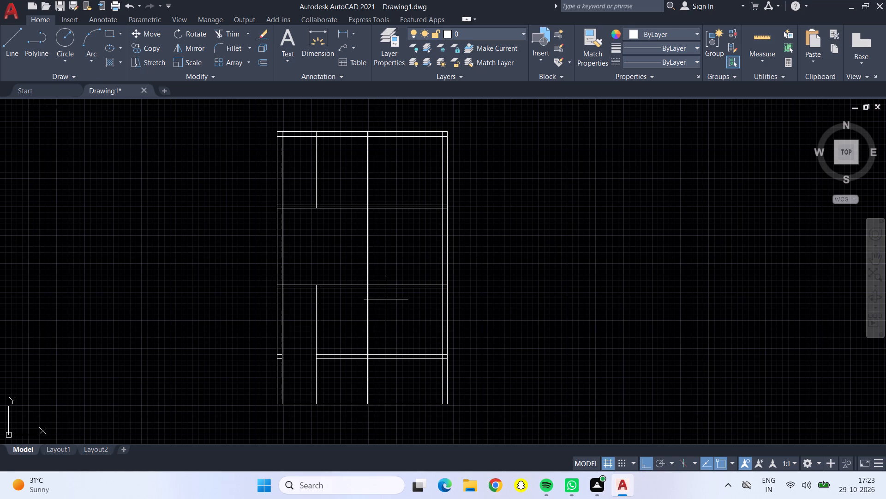
text(6")
key(Return)
drag(368, 332, 360, 330)
click(330, 321)
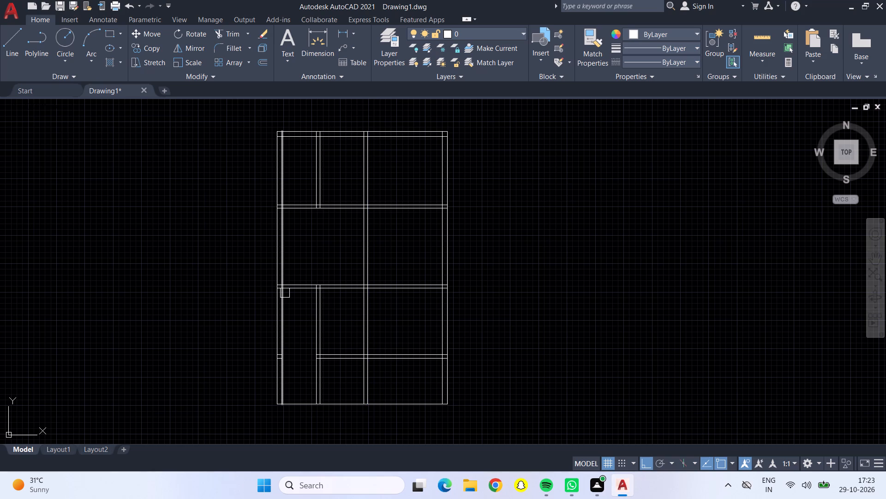
key(Escape)
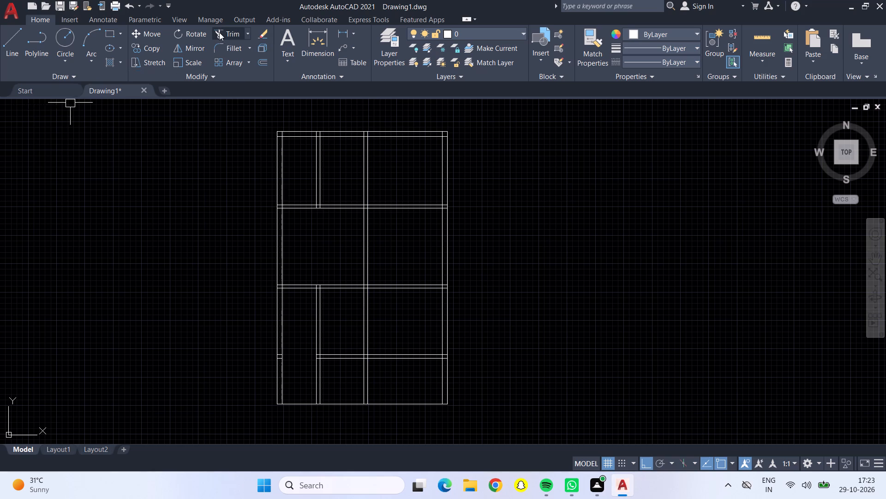
Trim both lines of the new vertical partition wall where they cross the top room.
click(219, 32)
drag(349, 168, 384, 179)
Trim away the left vertical partition below the second horizontal wall and the lowest horizontal wall's lines left of the new vertical partition.
drag(302, 313, 329, 323)
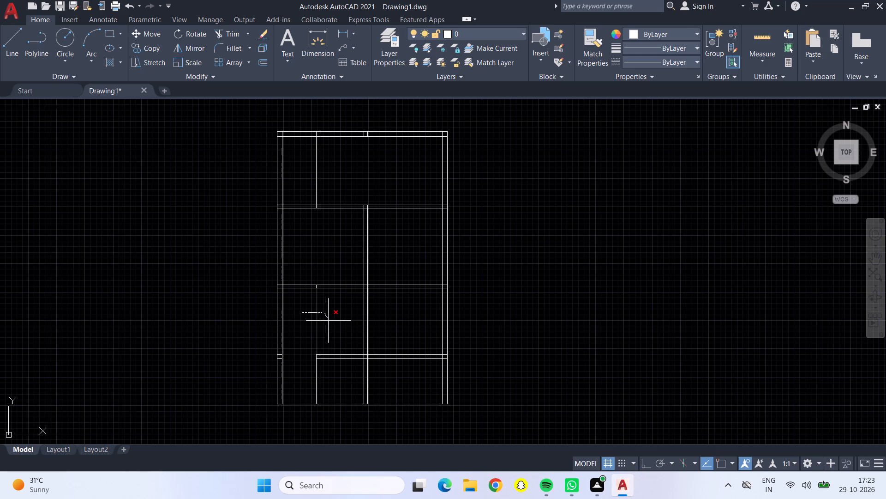
drag(329, 323, 319, 355)
drag(319, 355, 313, 356)
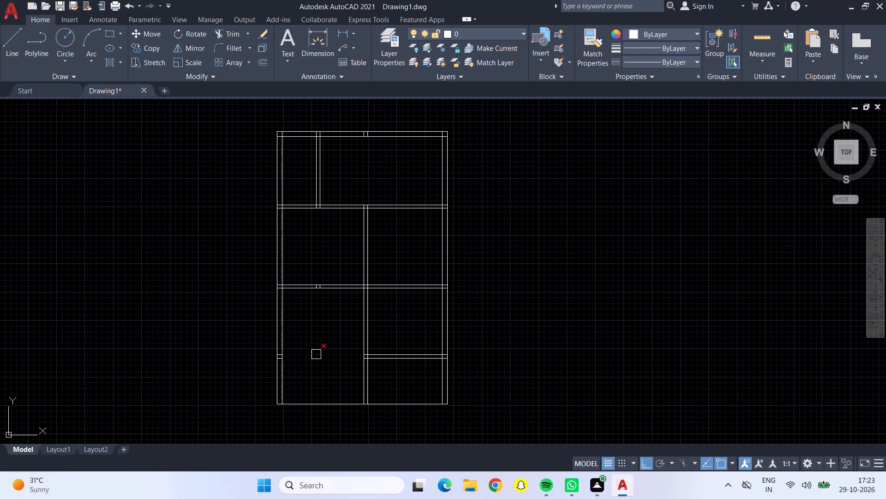
click(317, 354)
Trim the new vertical partition below the lowest horizontal wall and between the first and second horizontal partition walls.
drag(332, 379, 354, 384)
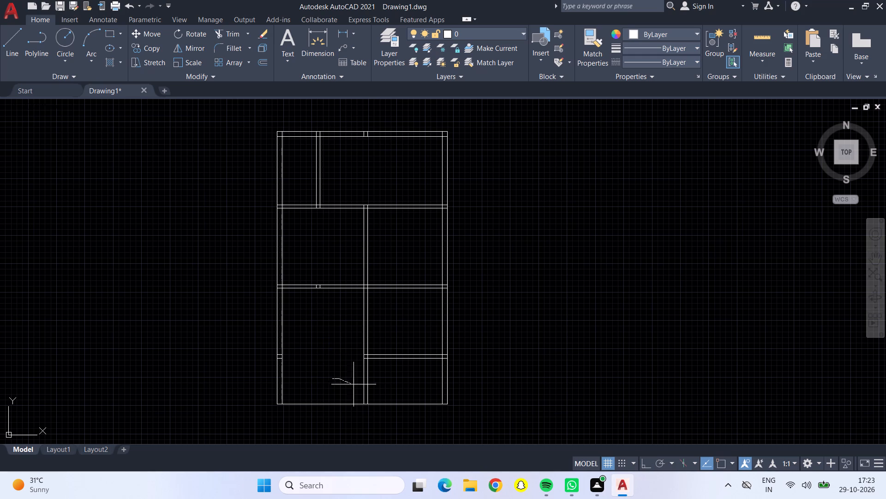
drag(354, 384, 380, 387)
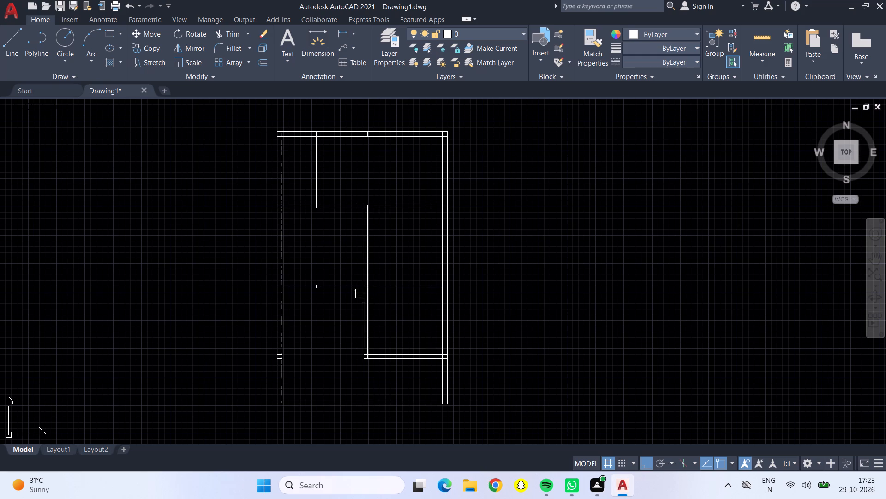
drag(336, 233, 379, 252)
key(Escape)
Offset the upper line of the second horizontal partition wall 4' upward.
key(o)
key(Return)
text(4')
key(Return)
scroll(471, 369, up, 1)
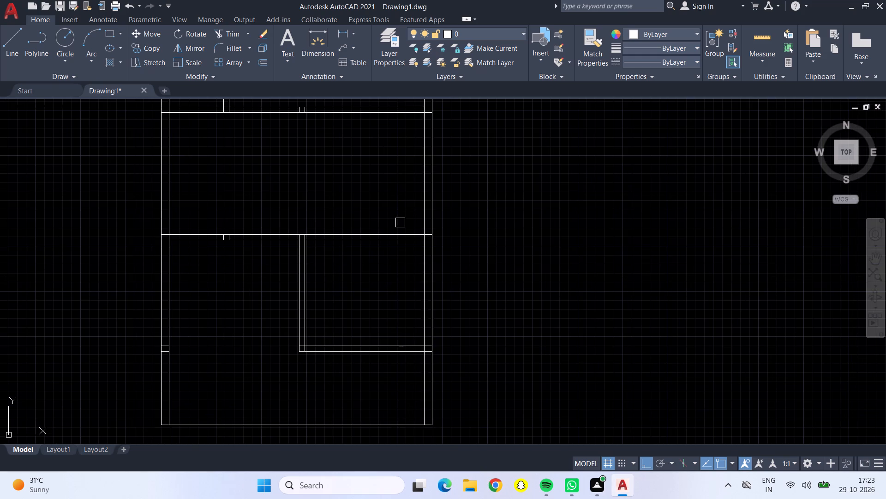
scroll(400, 223, up, 1)
middle_drag(400, 221, 420, 329)
click(419, 349)
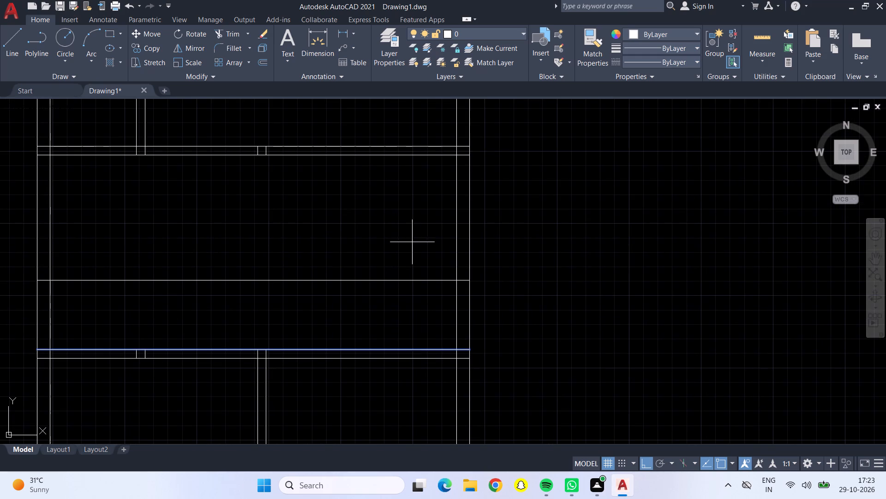
click(411, 239)
key(Escape)
Offset the new horizontal line 6" upward to form another horizontal partition wall in the middle room.
key(o)
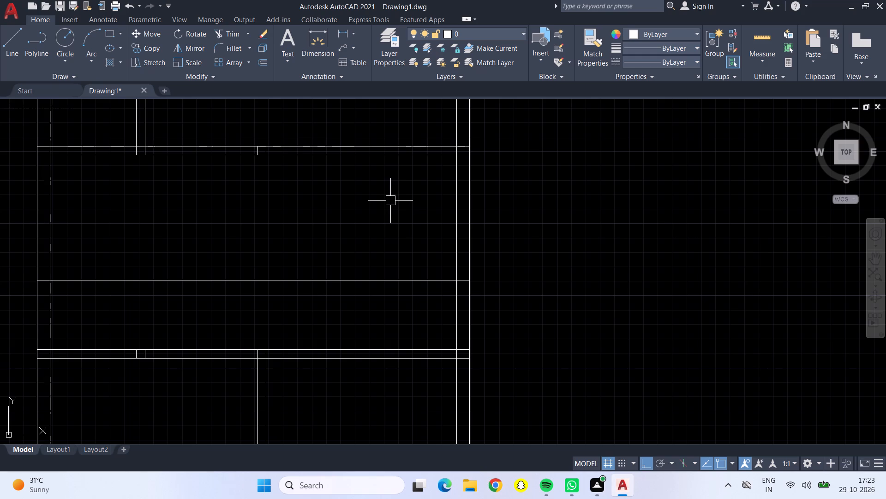
key(Return)
text(6")
key(Return)
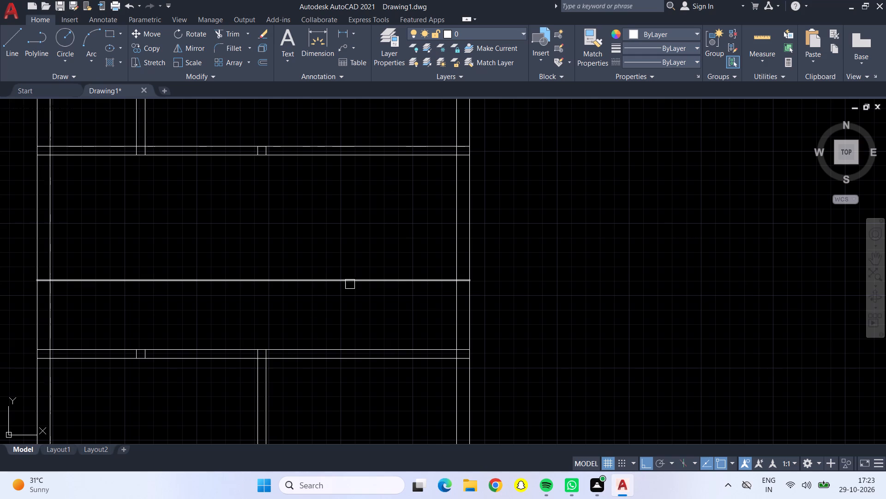
drag(350, 281, 349, 276)
click(349, 252)
key(Escape)
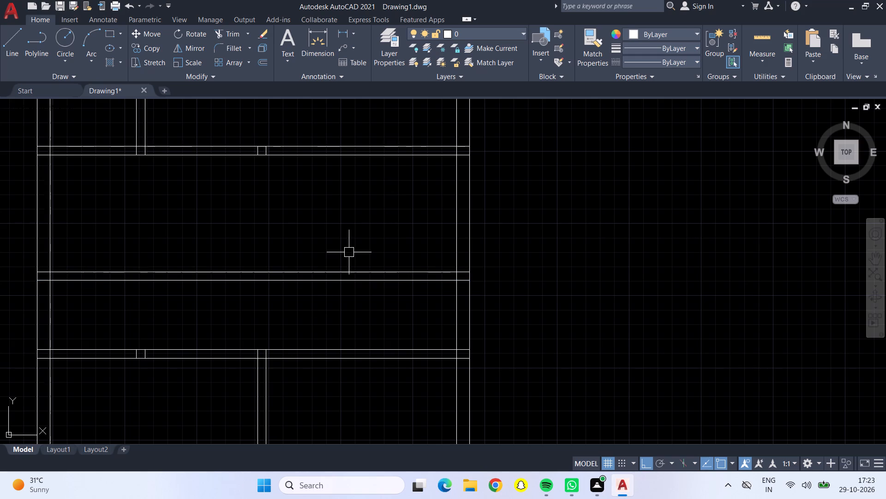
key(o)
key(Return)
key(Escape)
Trim the right outer wall's inner line where the new horizontal partition and the horizontal partition just below it meet the wall.
click(216, 32)
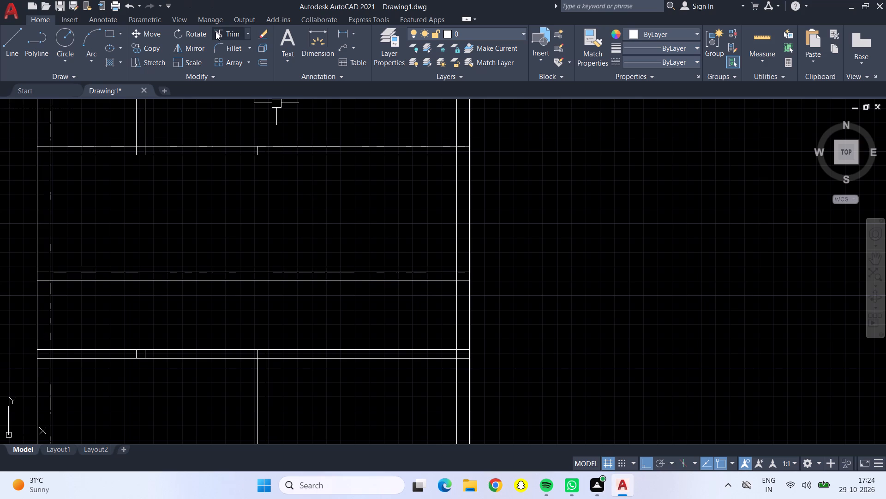
scroll(472, 285, up, 4)
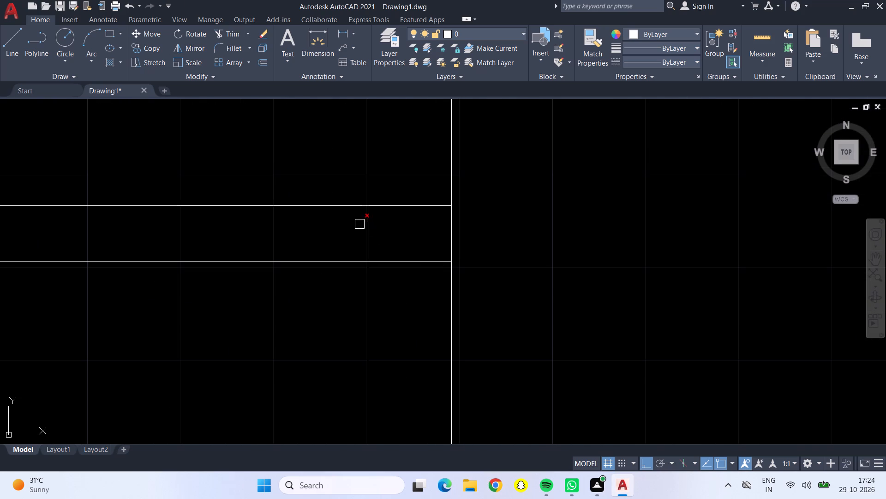
drag(347, 225, 400, 279)
scroll(400, 281, down, 4)
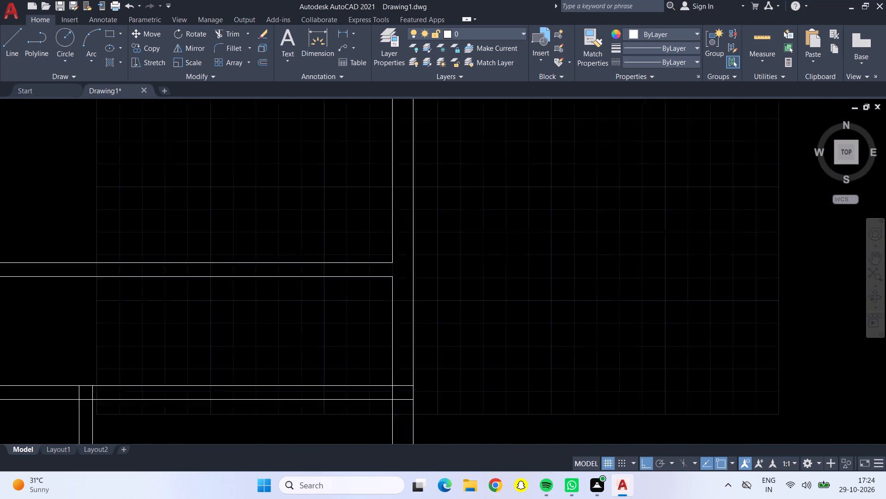
scroll(400, 347, up, 3)
drag(364, 361, 377, 356)
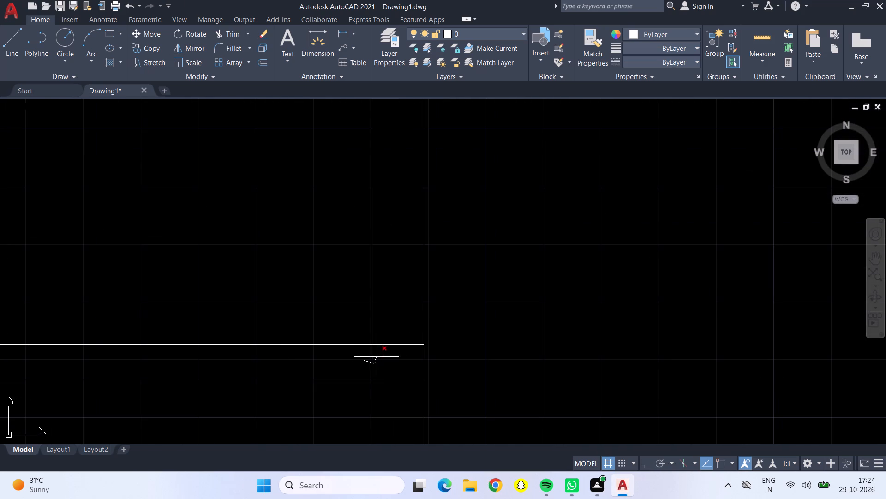
drag(377, 356, 390, 378)
click(389, 378)
scroll(354, 308, down, 2)
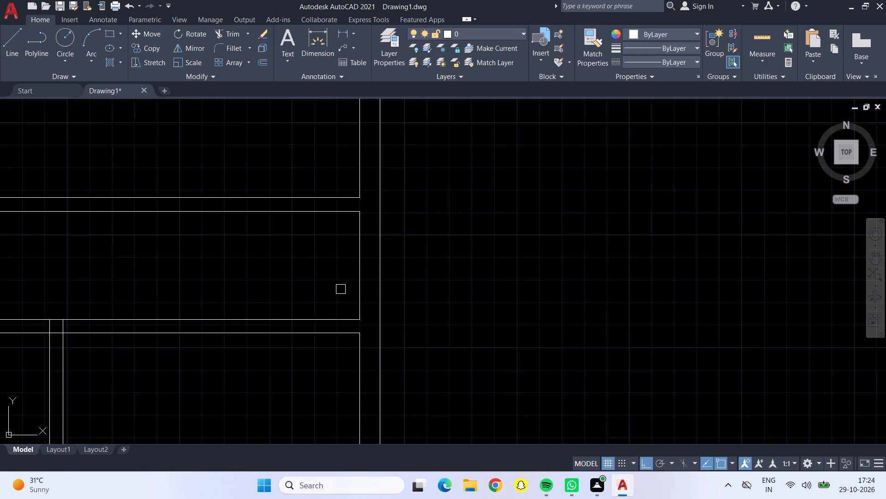
middle_drag(321, 264, 401, 296)
key(Escape)
Offset the right outer wall's inner line between the two closely spaced horizontal partitions 6' to the left.
key(o)
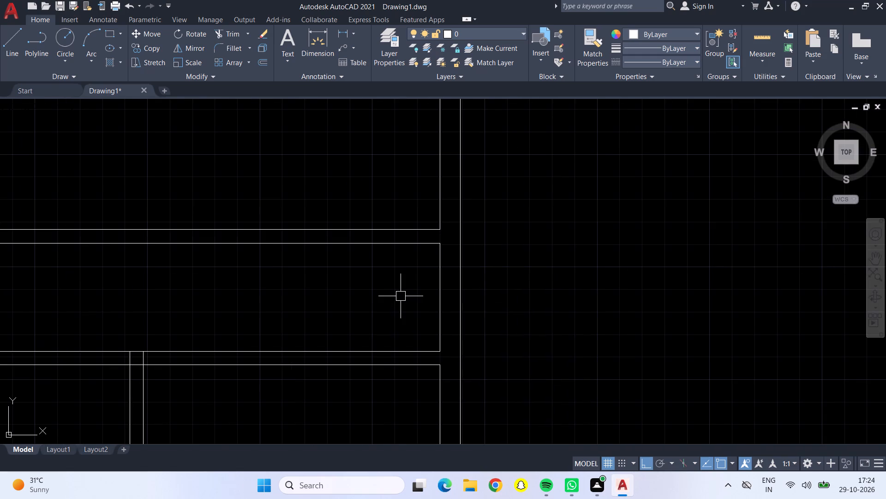
key(Return)
key(6)
key(apostrophe)
key(Return)
click(434, 284)
click(441, 286)
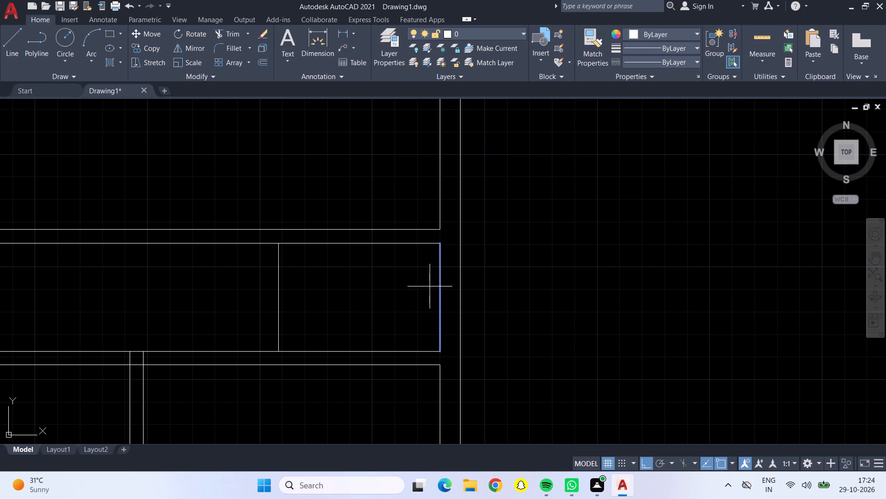
click(298, 284)
scroll(292, 282, down, 2)
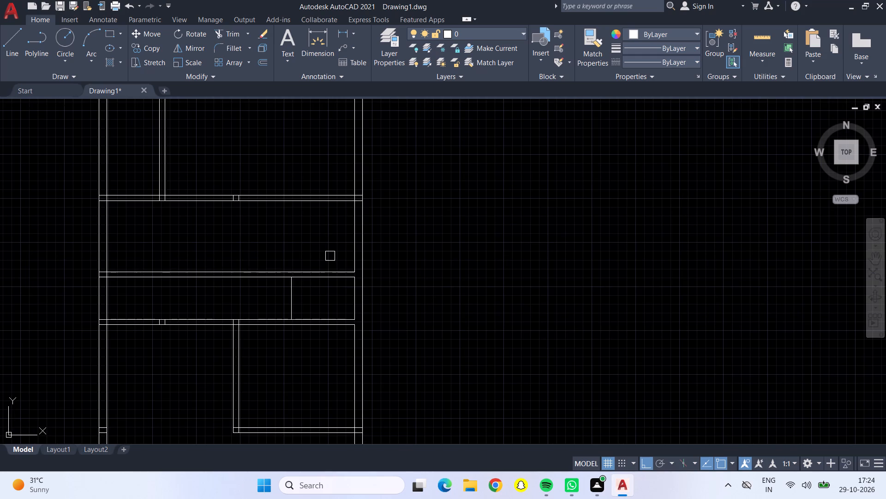
key(Escape)
Offset the short vertical line between those horizontal partitions 6" to the left to form a partition wall.
key(o)
key(Return)
text(6")
key(Return)
click(291, 295)
click(269, 286)
Trim the lower line of the newest horizontal partition between the left wall's inner line and the short vertical partition.
key(Return)
scroll(272, 263, down, 2)
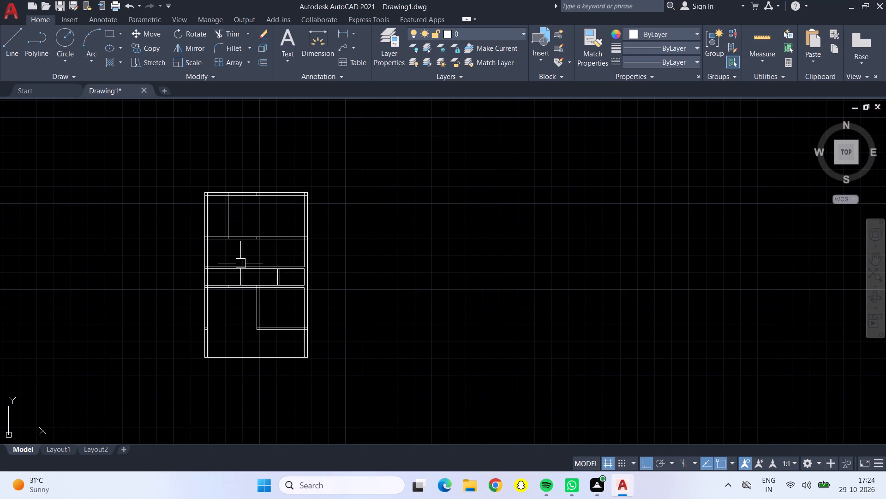
scroll(242, 239, up, 3)
middle_click(281, 252)
middle_drag(295, 258, 323, 258)
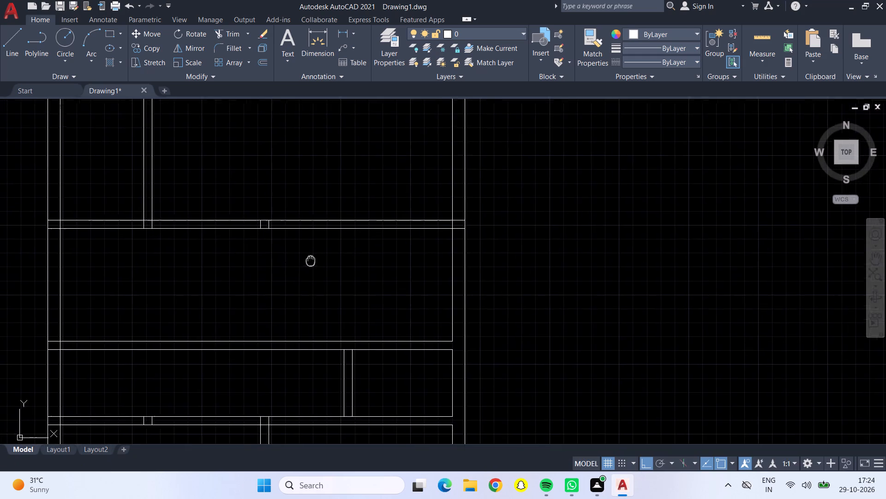
middle_drag(323, 258, 326, 257)
scroll(326, 256, up, 1)
click(238, 29)
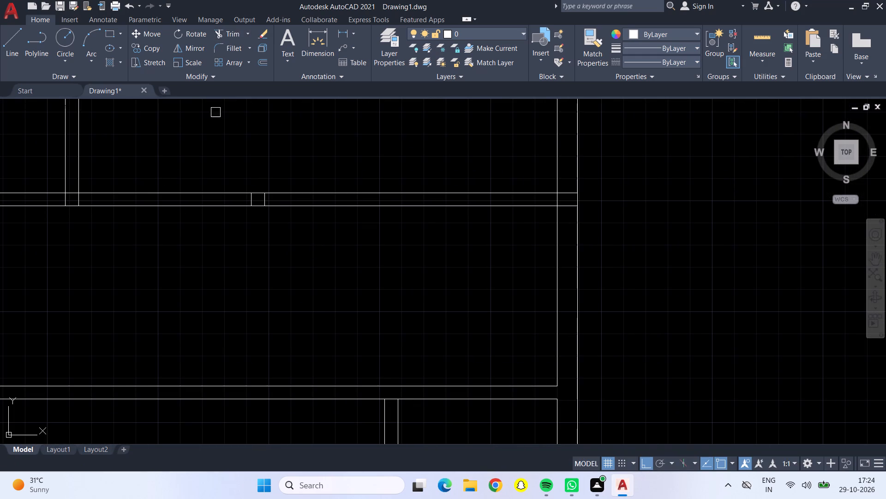
scroll(211, 182, down, 2)
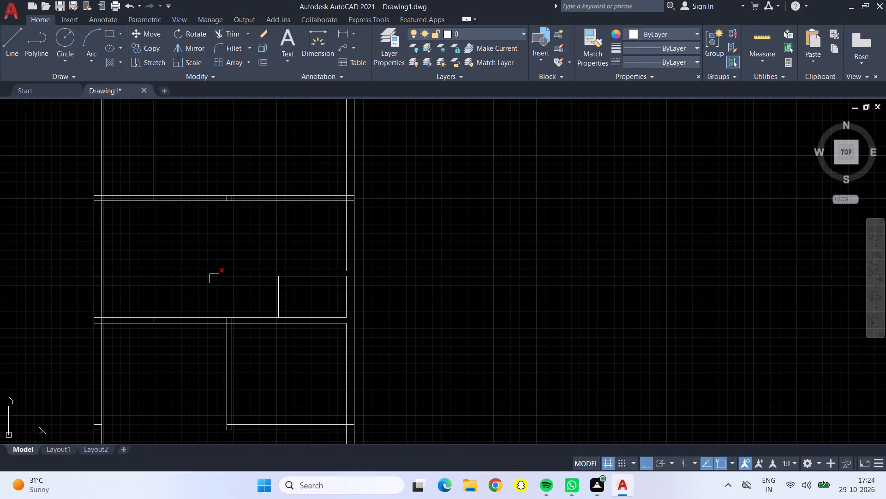
click(214, 279)
key(Escape)
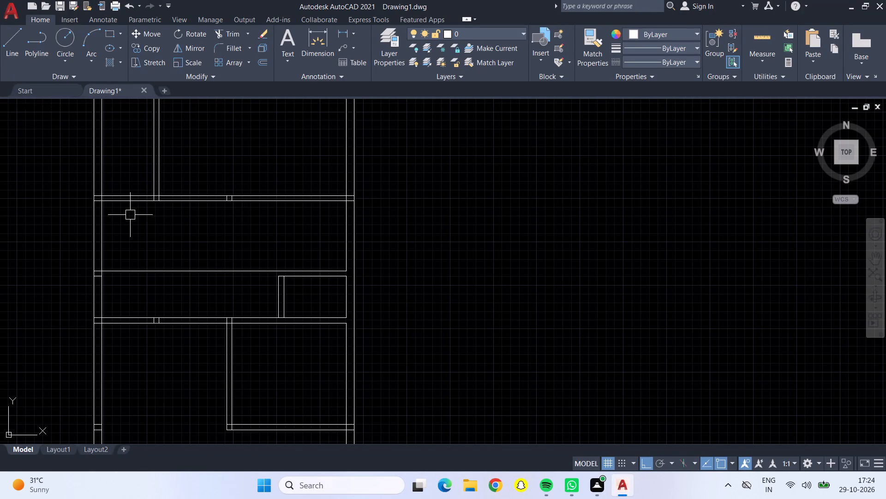
Offset the right outer wall's inner line in the middle room 3' to the left.
key(o)
key(Return)
key(o)
key(Return)
text(3')
key(Return)
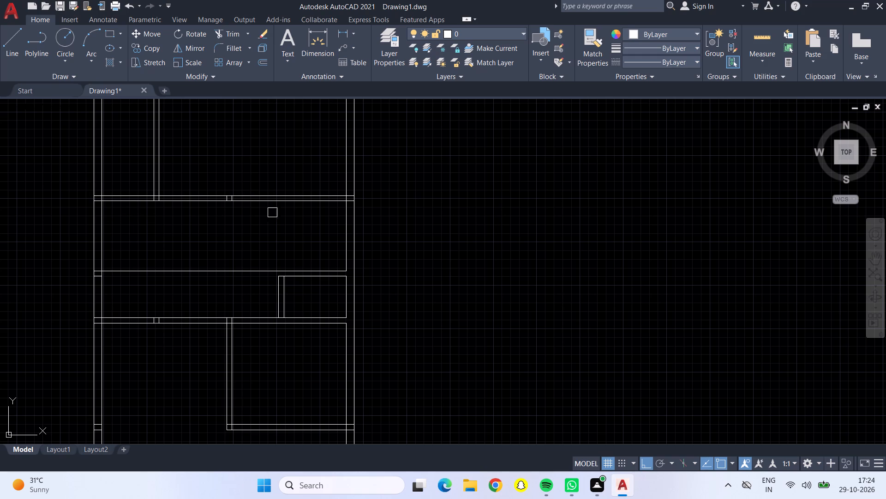
click(344, 227)
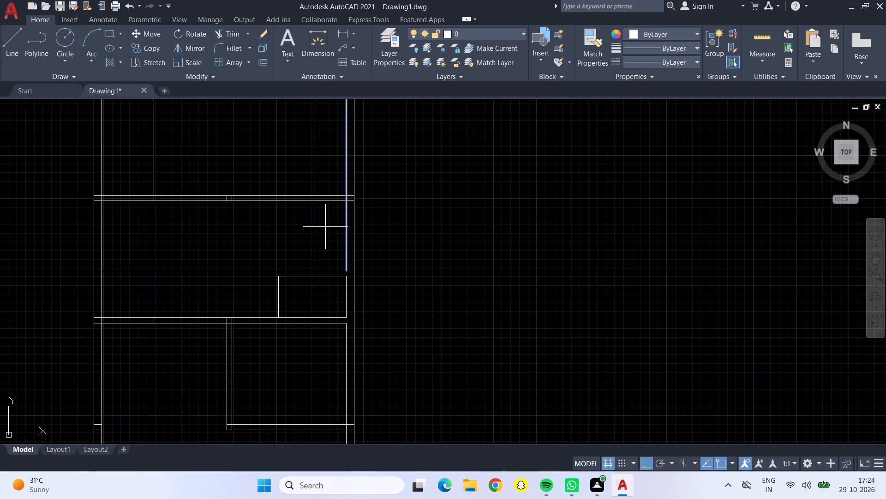
click(277, 214)
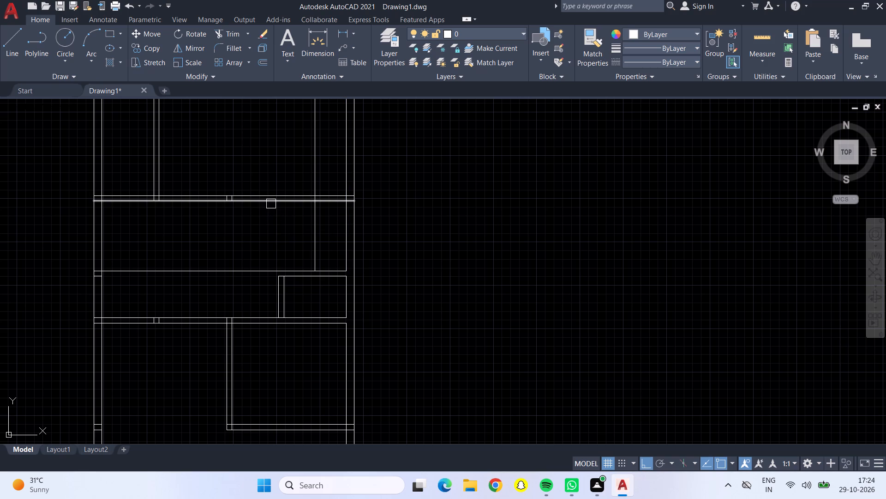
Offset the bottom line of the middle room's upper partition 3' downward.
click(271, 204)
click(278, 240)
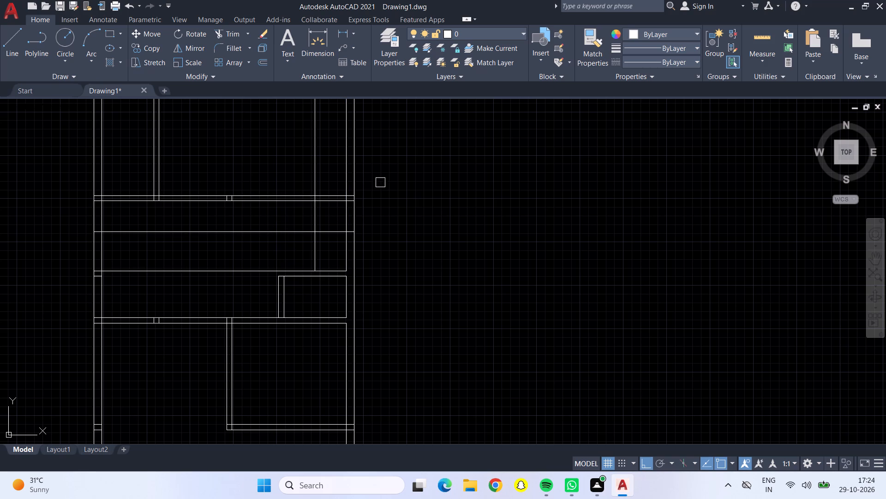
Measure the space between the 3' horizontal offset line and the partition below it.
click(758, 35)
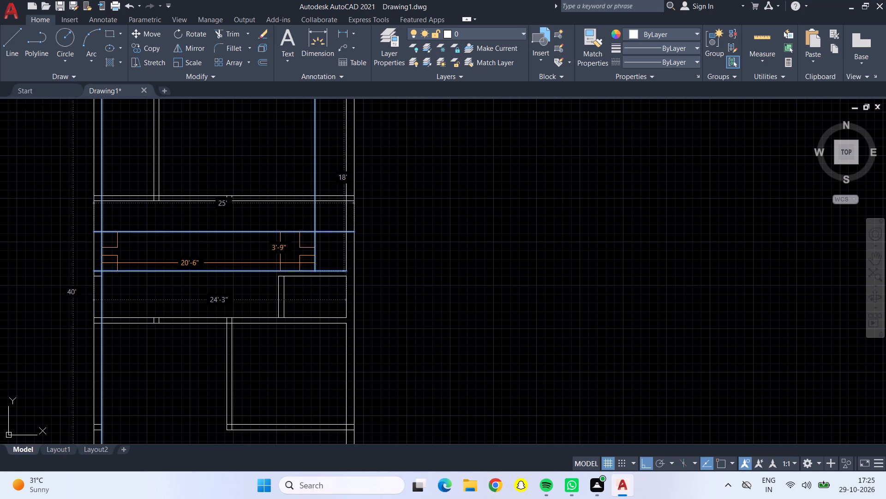
key(Escape)
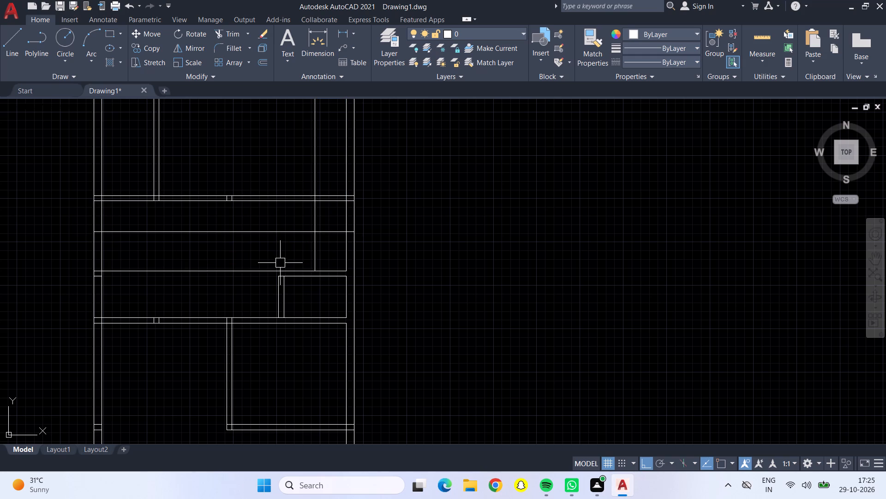
Offset the middle room's bottom boundary line 3'2" upward and its top boundary line 3'2" downward.
key(o)
key(Return)
text(3')
text(2")
key(Return)
click(236, 269)
click(239, 243)
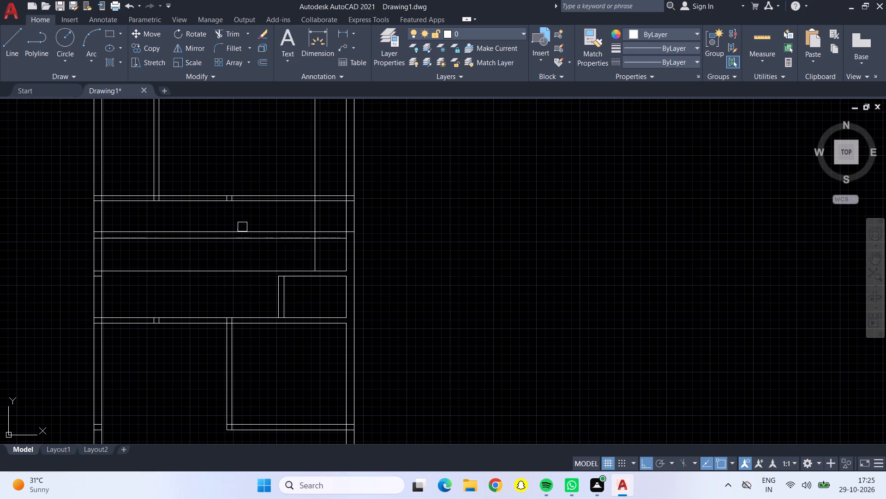
click(268, 203)
click(269, 236)
key(Escape)
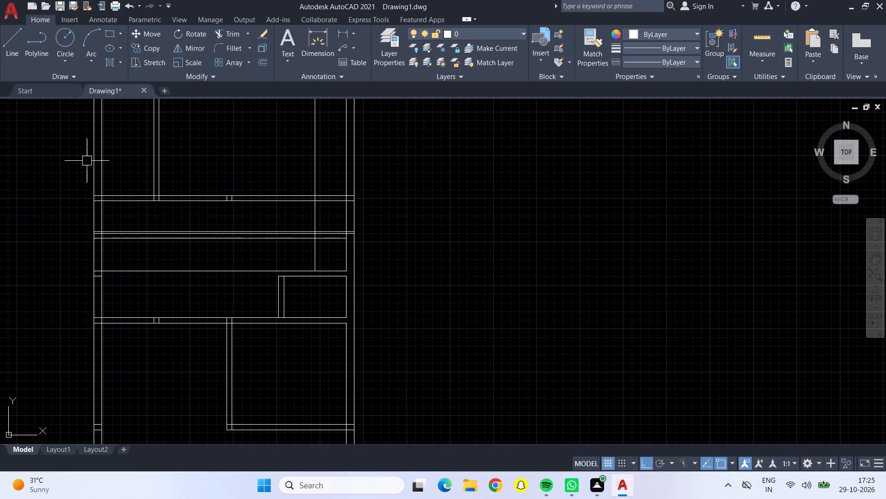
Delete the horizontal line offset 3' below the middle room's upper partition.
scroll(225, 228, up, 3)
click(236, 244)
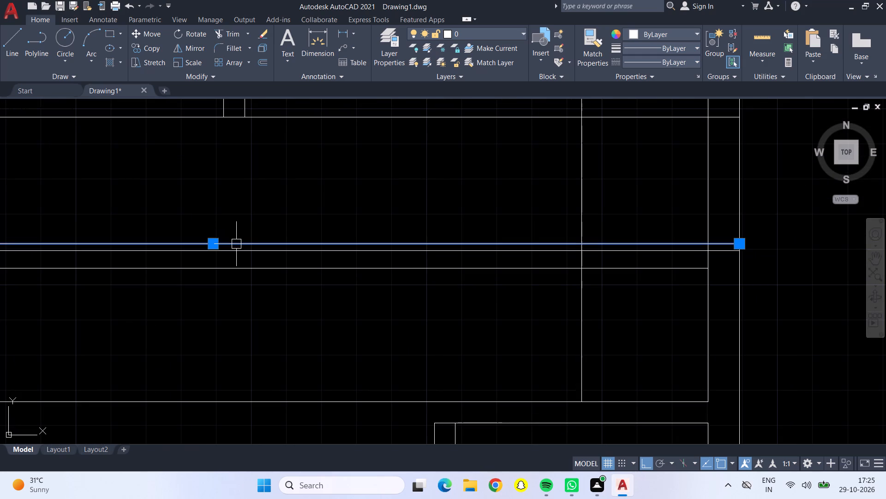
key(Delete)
Offset the vertical line 3' inside the right wall 9" to the left seven times in succession to form stair treads.
scroll(244, 240, down, 4)
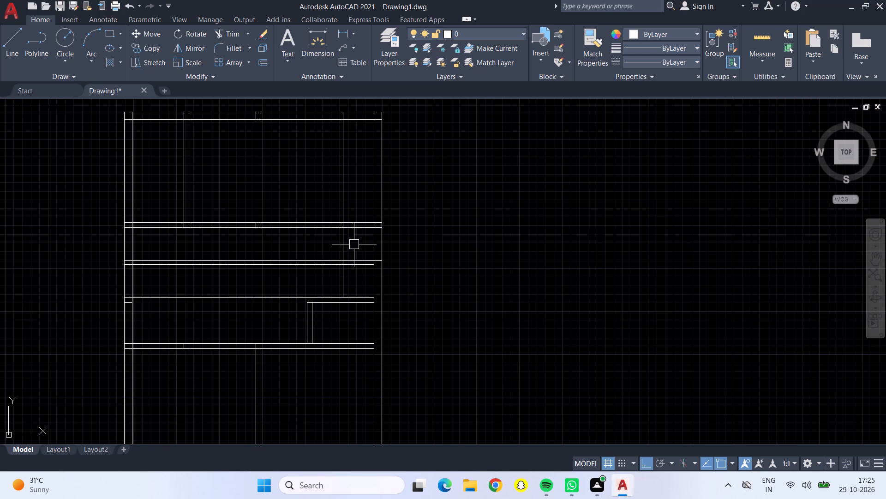
key(o)
key(Return)
key(3)
key(BackSpace)
key(BackSpace)
key(BackSpace)
key(BackSpace)
text(9")
key(Return)
drag(341, 241, 334, 244)
click(316, 244)
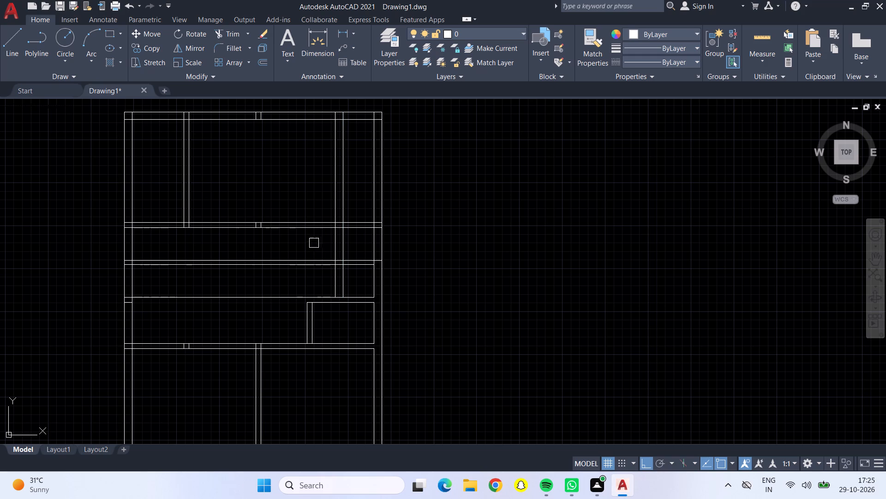
click(332, 245)
click(309, 237)
drag(327, 242, 322, 244)
drag(304, 244, 309, 244)
drag(318, 245, 309, 245)
drag(267, 240, 279, 243)
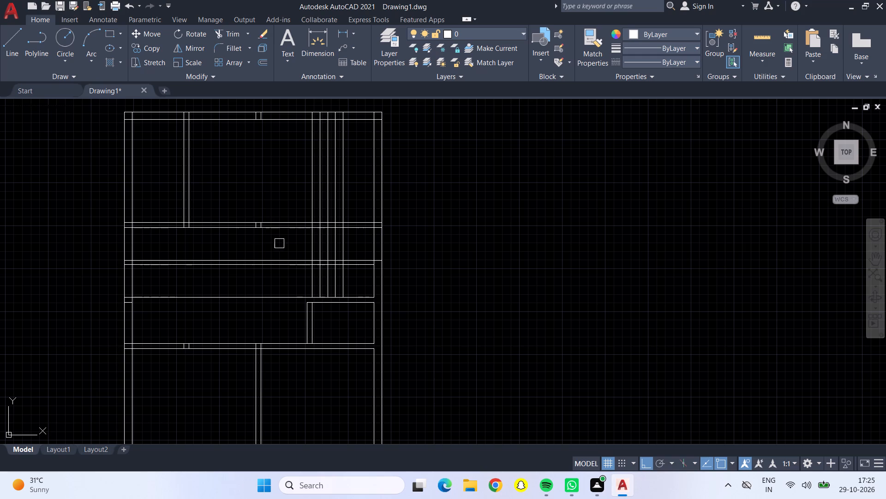
drag(310, 247, 301, 244)
click(281, 241)
drag(301, 248, 289, 248)
drag(275, 246, 274, 246)
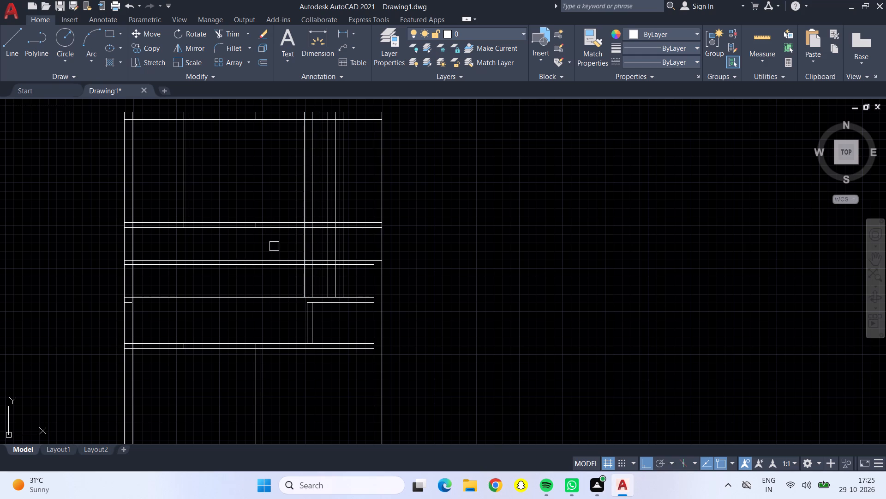
drag(274, 246, 280, 249)
drag(295, 250, 286, 249)
click(265, 242)
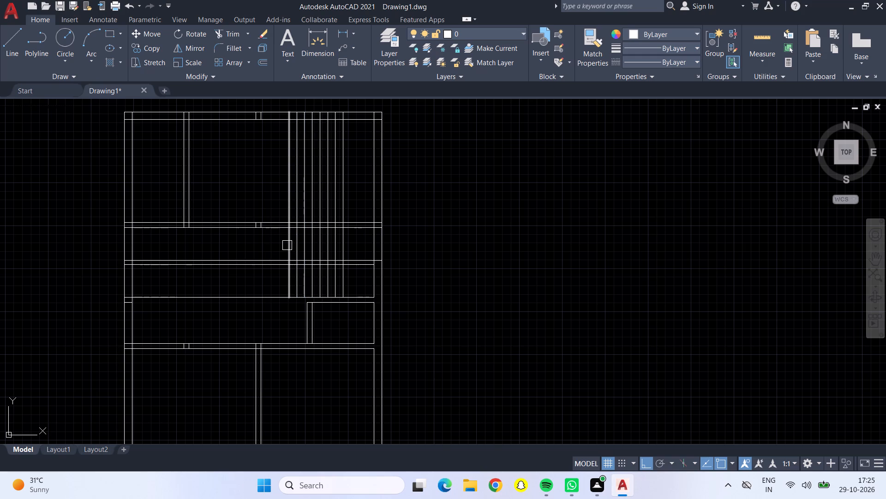
Trim all the vertical tread lines where they cross the upper room, between the top wall and the upper partition.
click(218, 34)
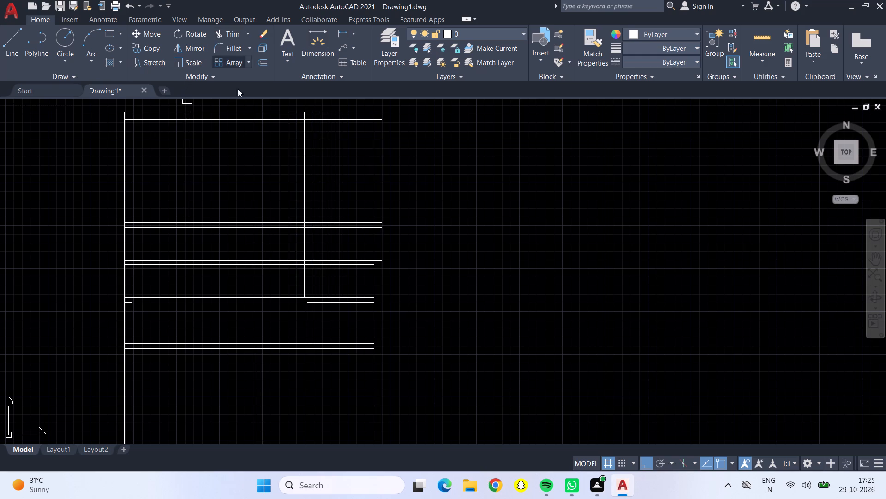
drag(267, 164, 359, 182)
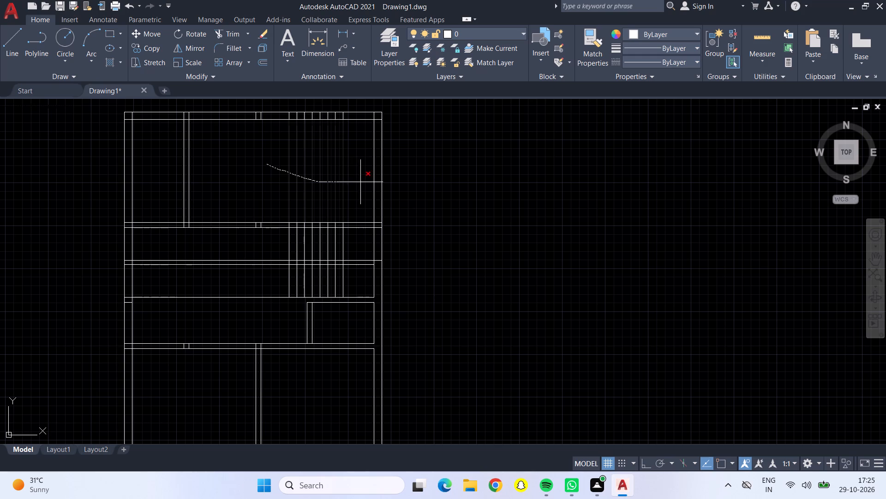
drag(359, 182, 357, 181)
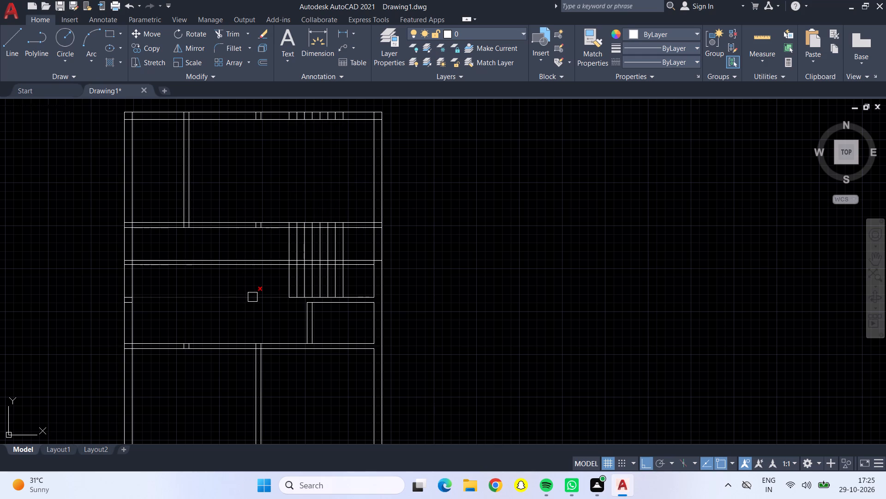
Trim the middle room's bottom line and the two 3'2" offset lines between the left wall and the leftmost tread line.
click(252, 298)
drag(220, 249, 228, 258)
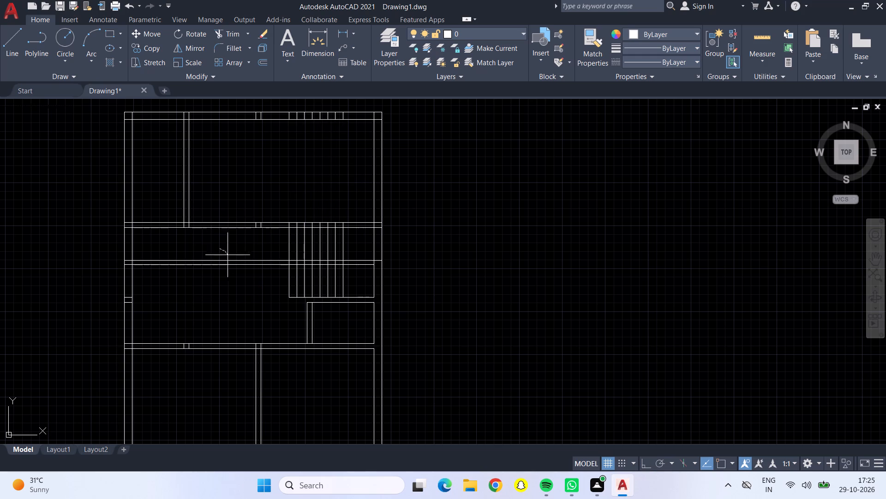
drag(228, 258, 233, 282)
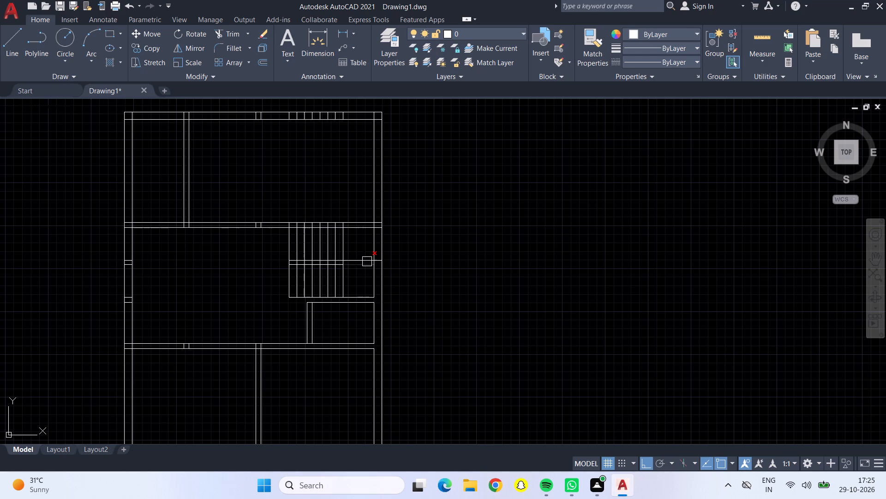
Trim the right wall's inner line and overlapping line ends where the staircase's middle divider and the upper partition meet it.
scroll(374, 251, up, 4)
click(374, 301)
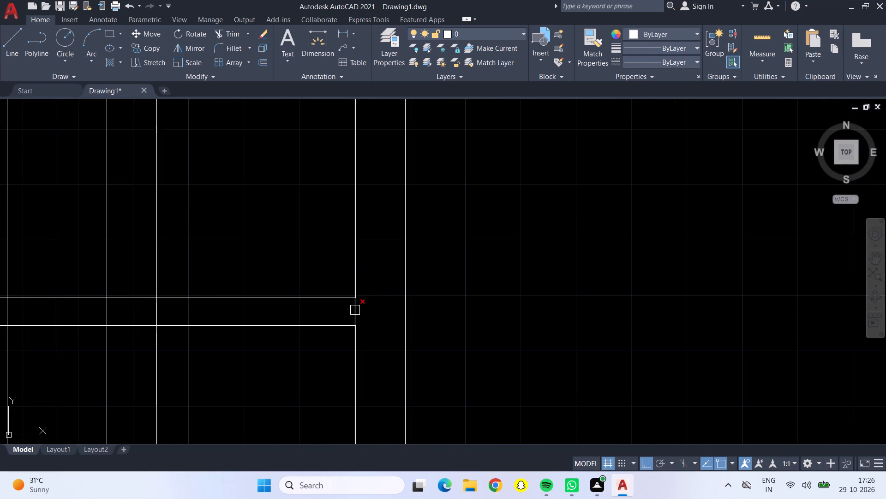
click(355, 310)
scroll(354, 304, down, 3)
scroll(365, 246, up, 5)
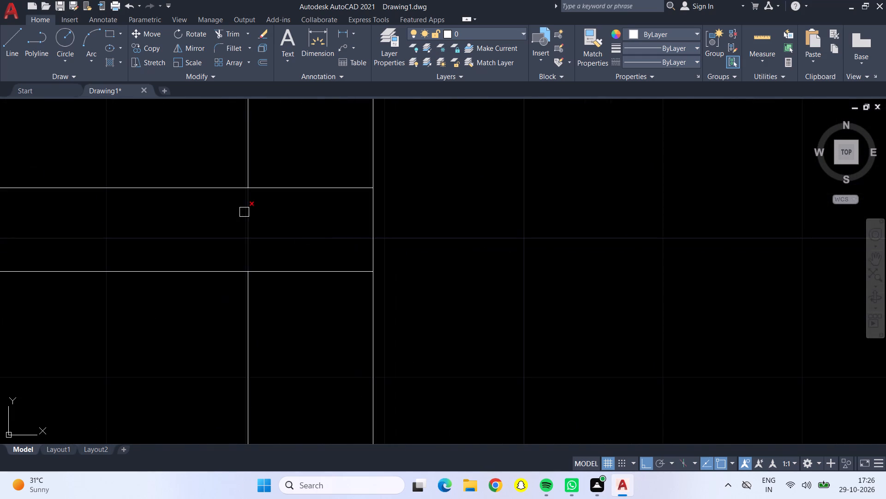
drag(235, 211, 307, 283)
scroll(300, 277, down, 4)
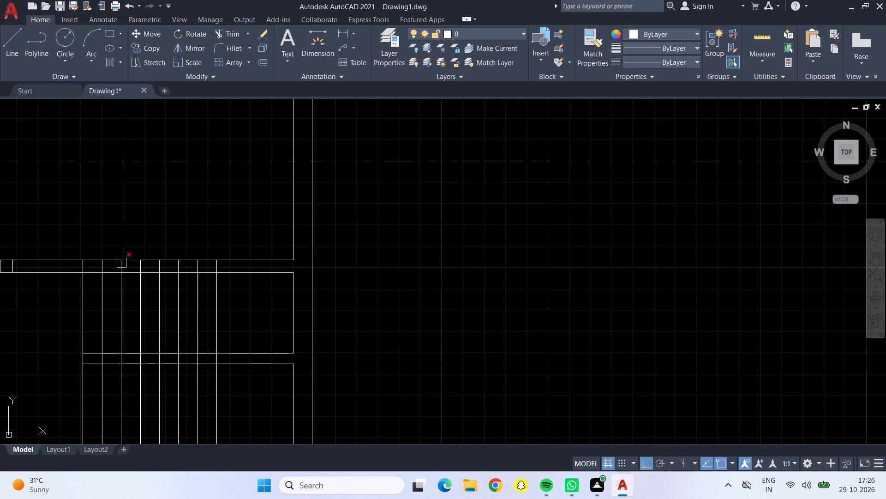
Trim the vertical line stubs inside the upper partition and open its junction with the upper rooms' vertical partition.
scroll(101, 263, up, 3)
drag(4, 274, 404, 277)
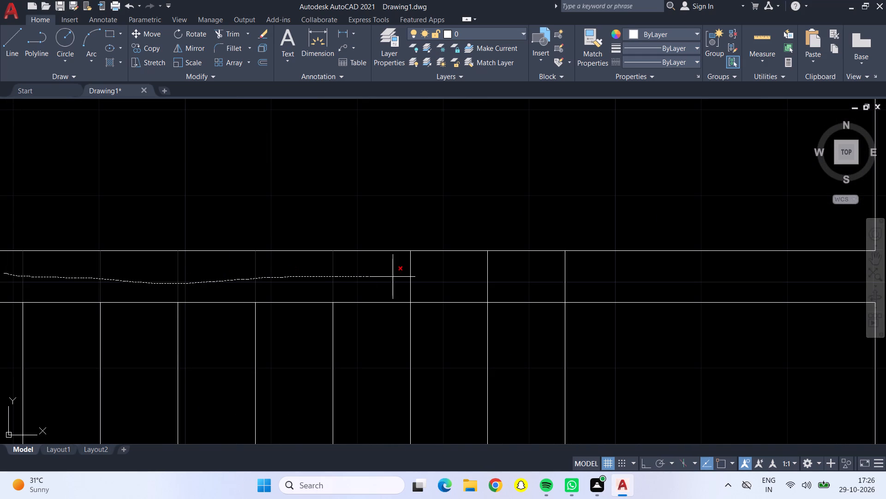
drag(404, 277, 587, 272)
scroll(569, 274, down, 4)
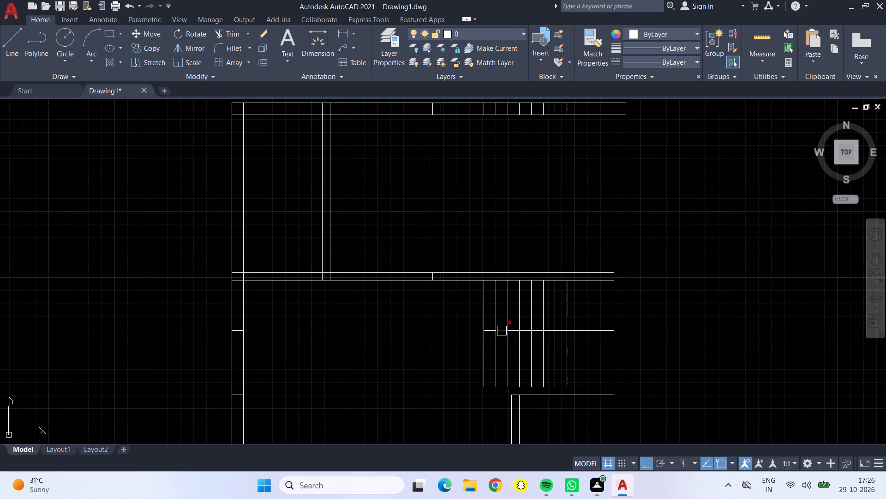
scroll(436, 272, up, 4)
drag(347, 302, 503, 303)
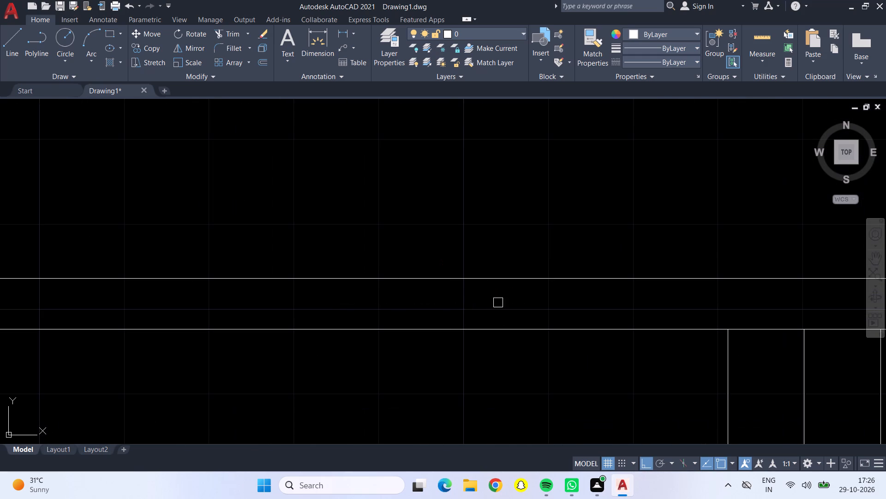
scroll(497, 303, down, 3)
scroll(495, 304, up, 1)
scroll(491, 305, down, 1)
scroll(279, 296, up, 4)
drag(291, 334, 506, 346)
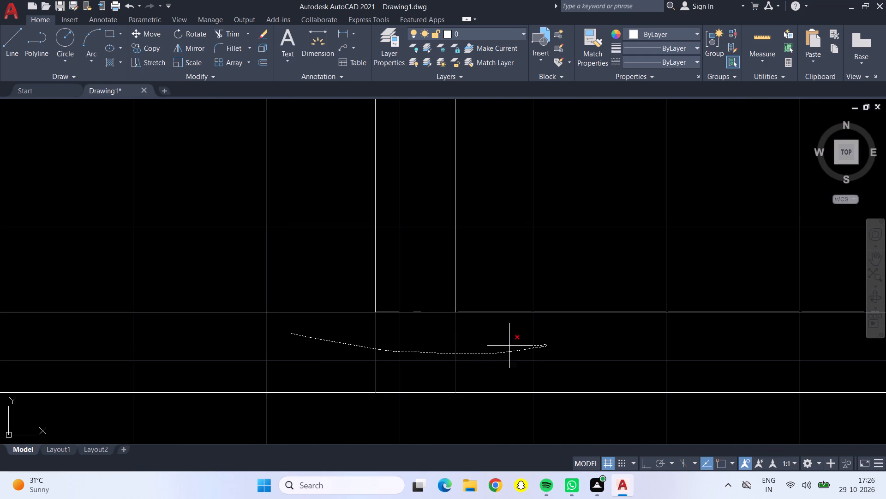
drag(506, 346, 417, 302)
Trim the overlapping inner wall lines at the plan's top-left corner.
scroll(417, 304, down, 4)
scroll(499, 221, down, 2)
middle_drag(537, 219, 531, 263)
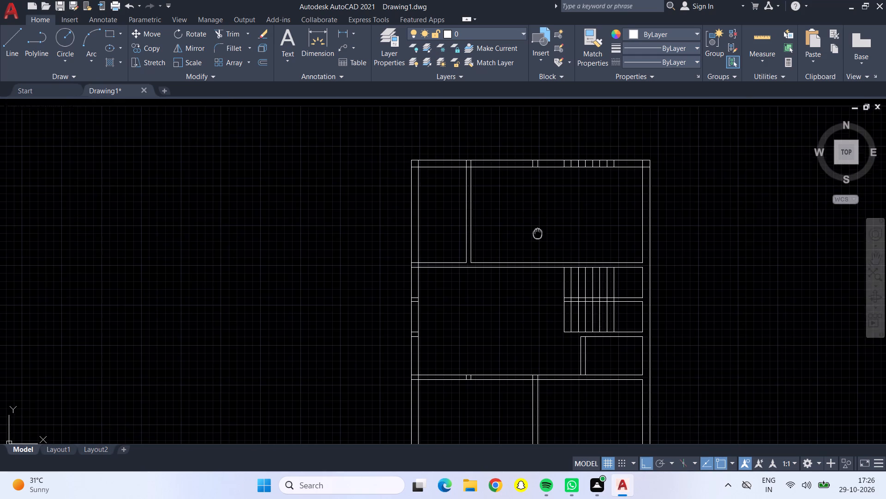
middle_drag(531, 263, 496, 363)
scroll(362, 305, up, 6)
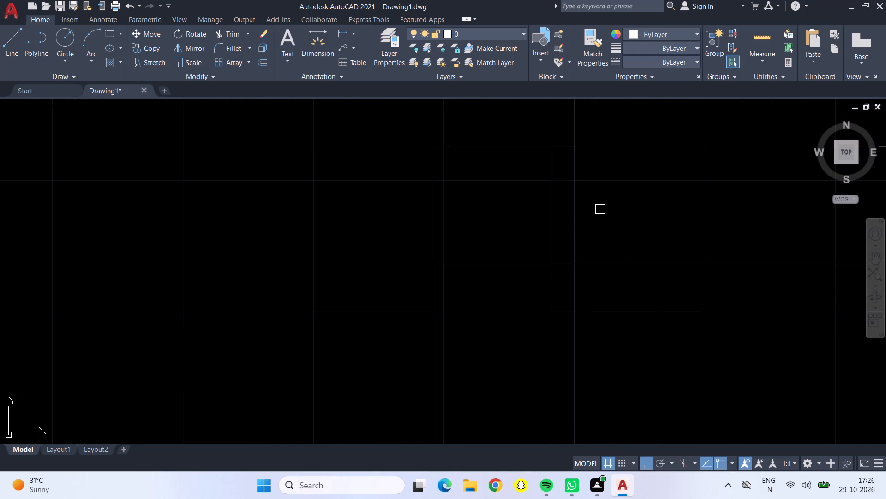
drag(591, 211, 505, 305)
Trim the vertical partition's line ends inside the top wall and open the junction between the two.
scroll(506, 285, down, 2)
scroll(506, 285, up, 1)
scroll(506, 285, down, 2)
middle_drag(600, 327, 436, 353)
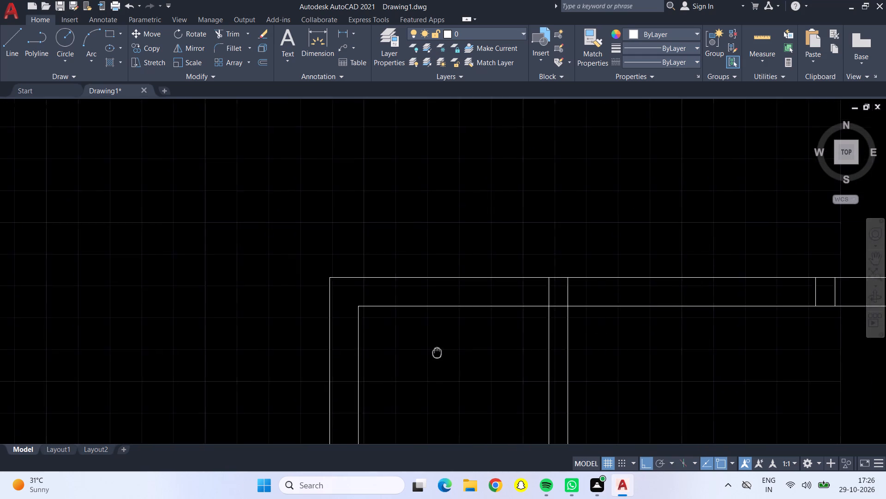
middle_drag(436, 353, 235, 337)
scroll(356, 288, up, 3)
drag(408, 252, 317, 264)
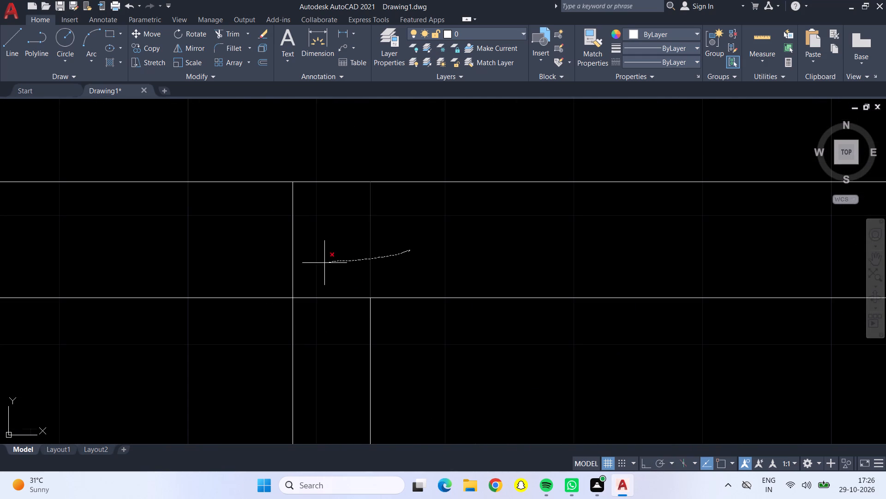
drag(317, 264, 331, 316)
Trim all the remaining partition and tread line stubs between the top wall's inner and outer lines.
scroll(330, 318, down, 5)
scroll(458, 323, up, 3)
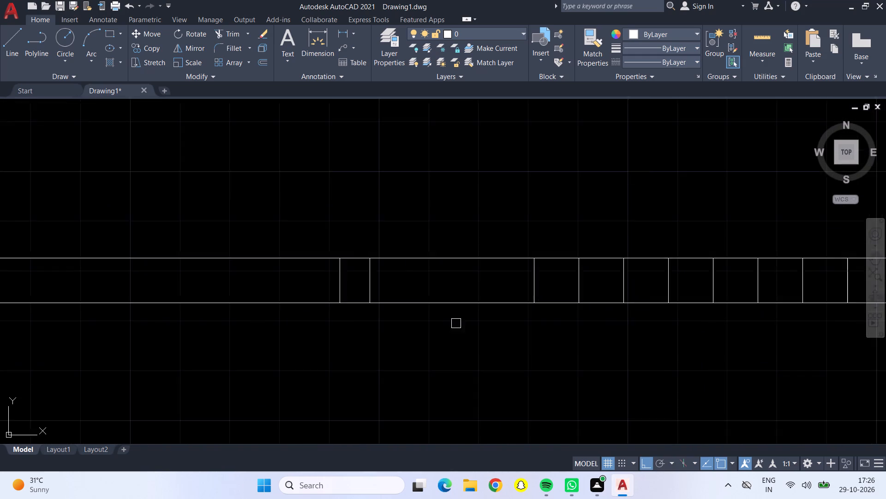
scroll(456, 323, up, 1)
drag(454, 246, 605, 235)
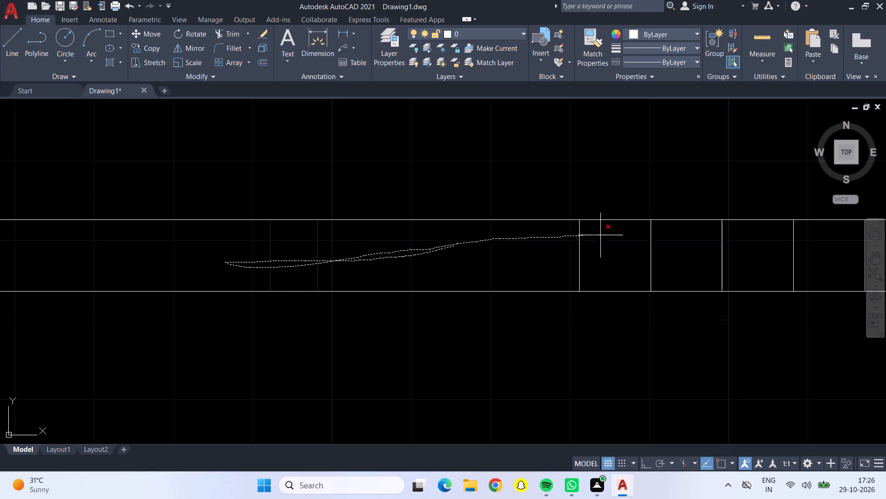
drag(605, 235, 863, 249)
middle_drag(842, 244, 840, 244)
scroll(841, 244, up, 1)
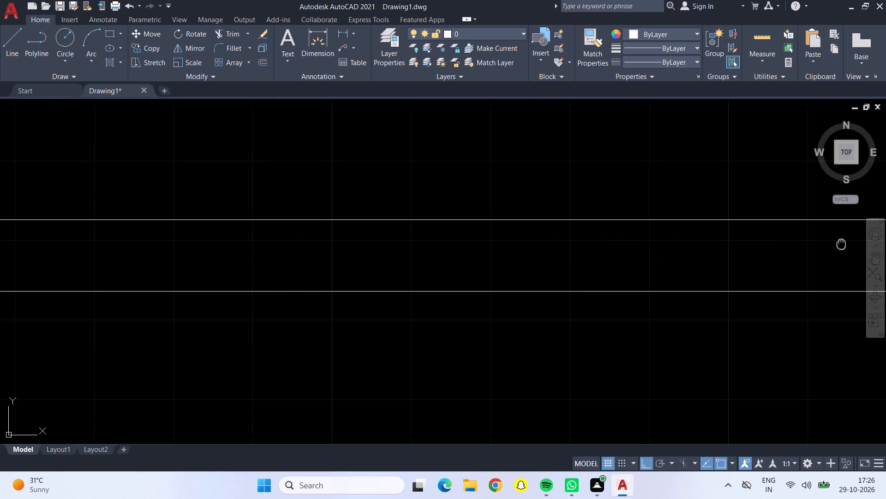
middle_drag(840, 244, 592, 318)
scroll(588, 318, down, 2)
middle_drag(635, 325, 585, 329)
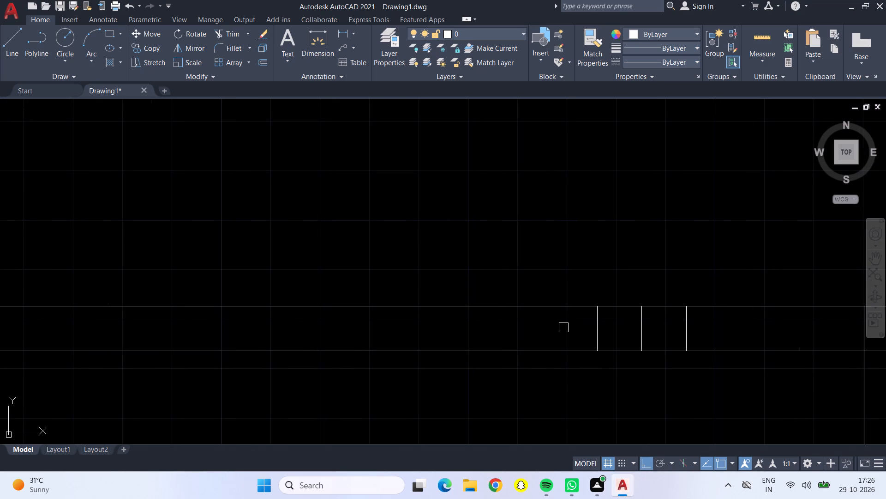
drag(550, 329, 685, 318)
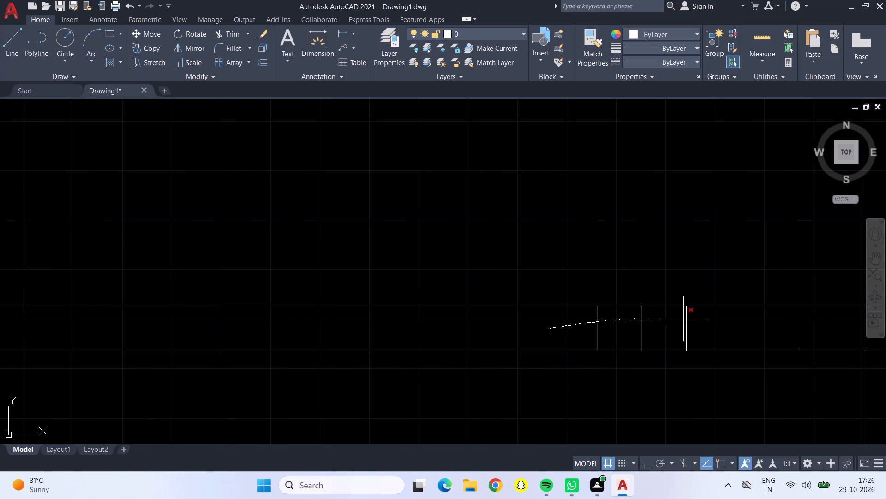
drag(685, 318, 689, 319)
Trim the overlapping inner wall lines at the plan's top-right corner.
scroll(676, 326, down, 3)
middle_drag(654, 390, 229, 377)
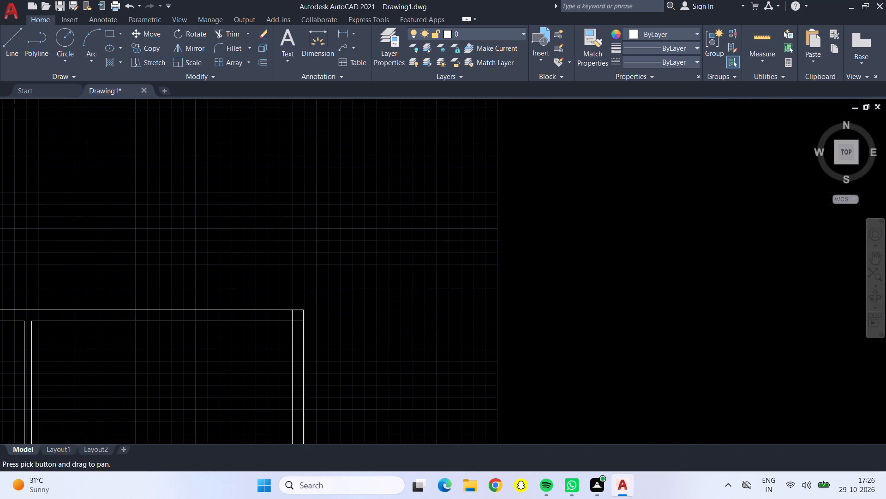
scroll(292, 320, up, 6)
drag(228, 291, 363, 415)
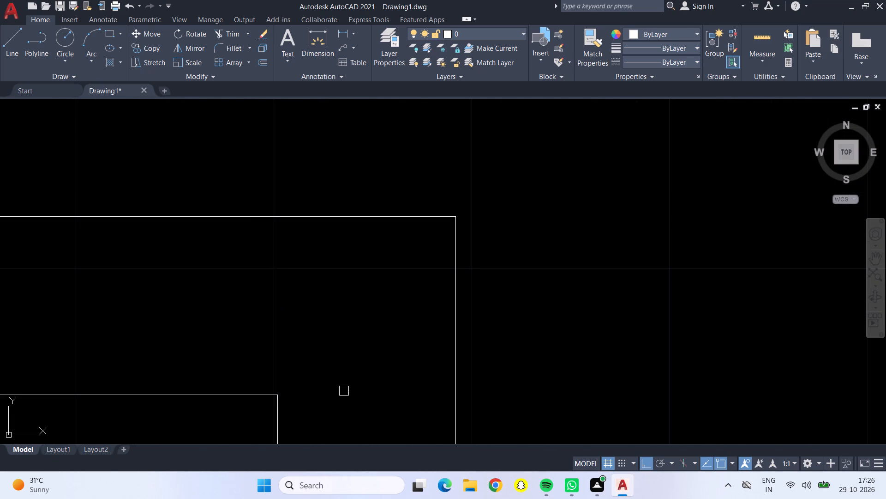
Trim the four short horizontal line stubs inside the left wall beside the middle room.
scroll(344, 385, down, 5)
scroll(401, 350, down, 4)
middle_drag(367, 372, 376, 245)
scroll(313, 282, up, 6)
click(352, 265)
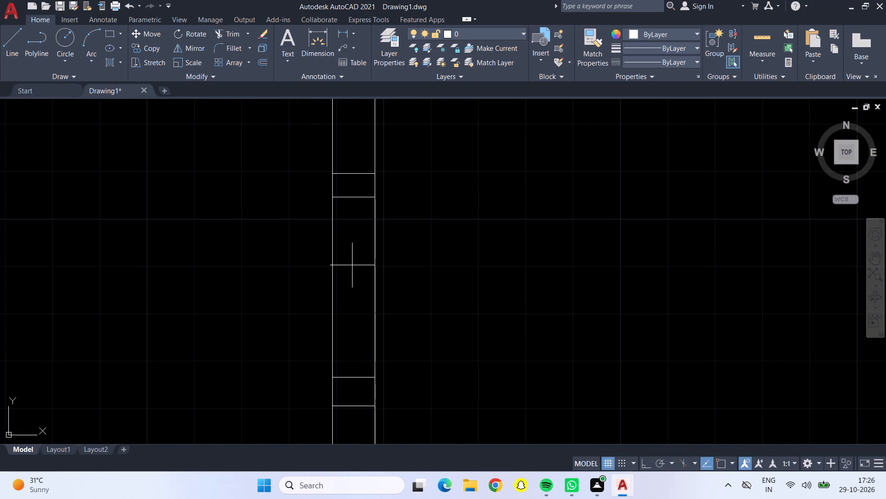
click(356, 153)
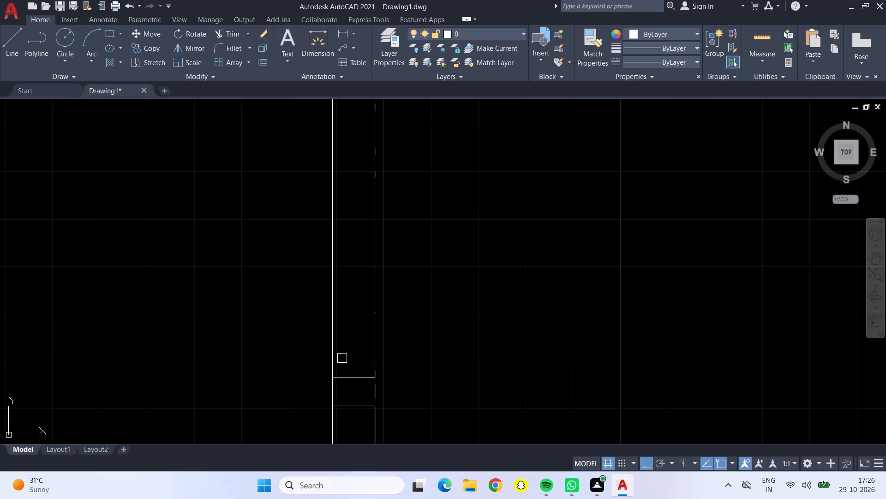
drag(353, 363, 354, 371)
click(342, 457)
click(364, 396)
click(366, 403)
Trim the upper partition's line ends inside the left wall and open the junction between the two.
scroll(364, 403, down, 4)
scroll(364, 349, up, 4)
scroll(336, 283, up, 3)
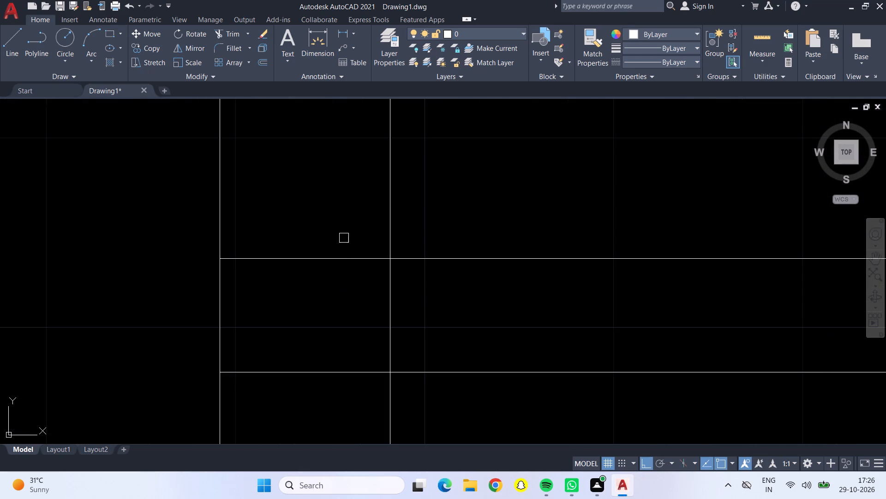
drag(347, 209, 415, 341)
scroll(405, 356, down, 3)
scroll(403, 357, up, 1)
scroll(403, 357, down, 2)
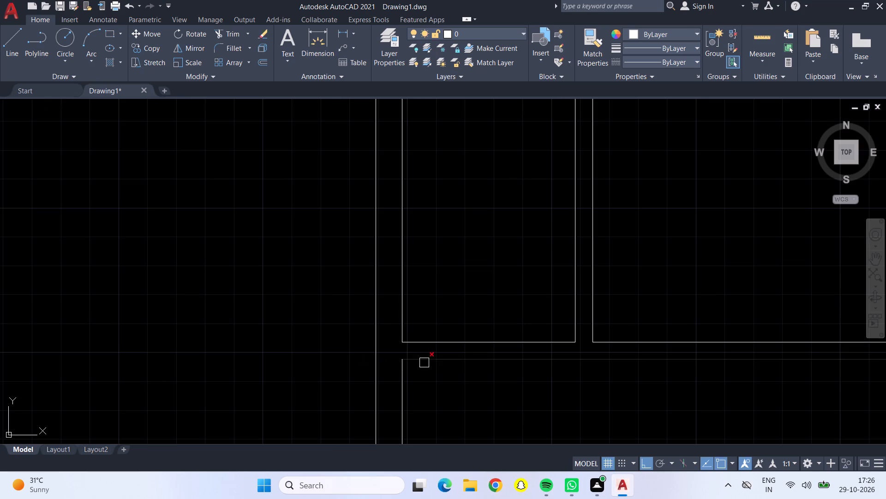
Draw a line from the small room's upper-left corner leftward to the leftmost tread's alignment, and up to the stair's lower-left corner.
scroll(474, 387, down, 1)
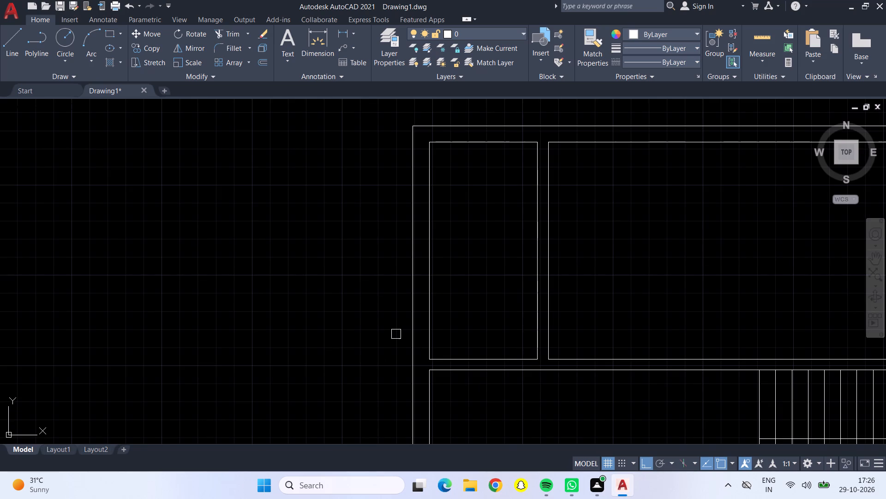
scroll(487, 400, down, 1)
middle_drag(488, 402, 480, 402)
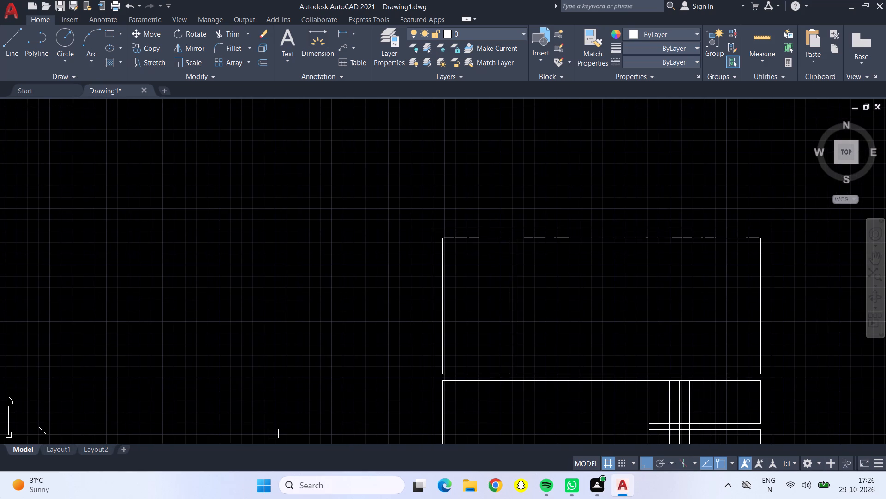
scroll(576, 260, down, 1)
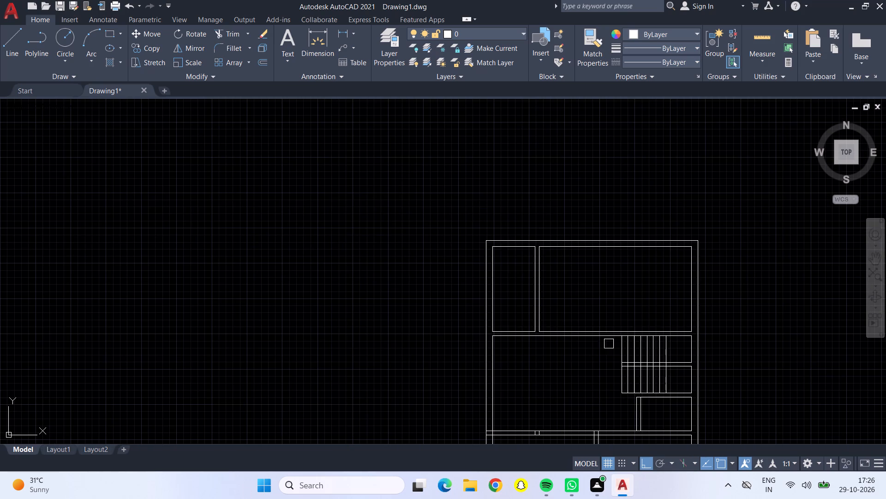
middle_drag(596, 368, 545, 327)
middle_drag(554, 383, 525, 340)
scroll(554, 383, up, 1)
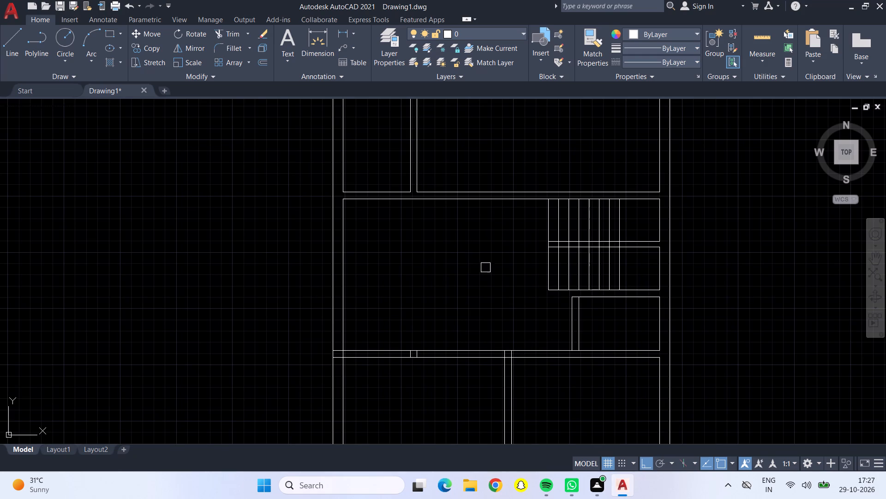
click(0, 44)
key(grave)
key(Escape)
key(Escape)
click(16, 43)
scroll(575, 293, up, 3)
drag(562, 304, 546, 305)
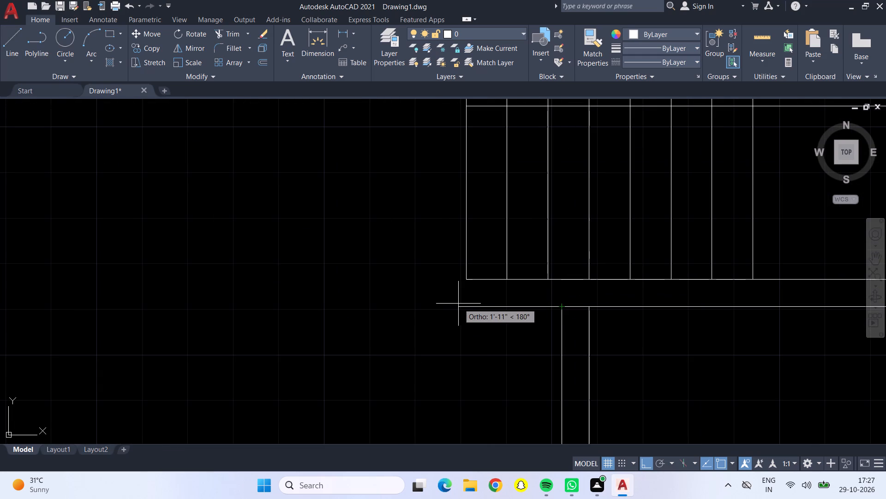
click(467, 301)
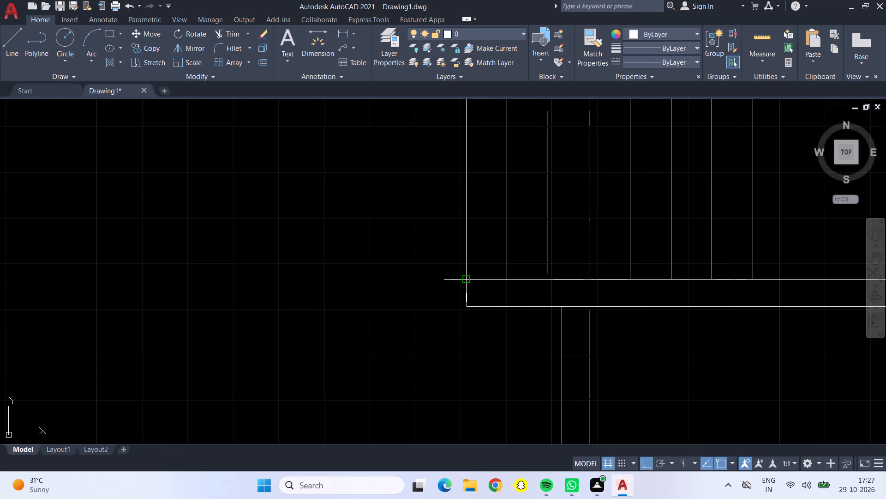
click(466, 278)
key(Escape)
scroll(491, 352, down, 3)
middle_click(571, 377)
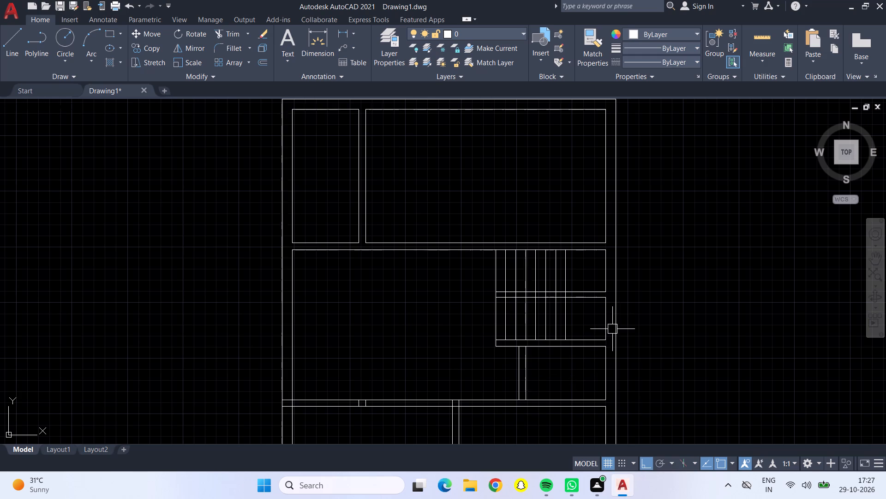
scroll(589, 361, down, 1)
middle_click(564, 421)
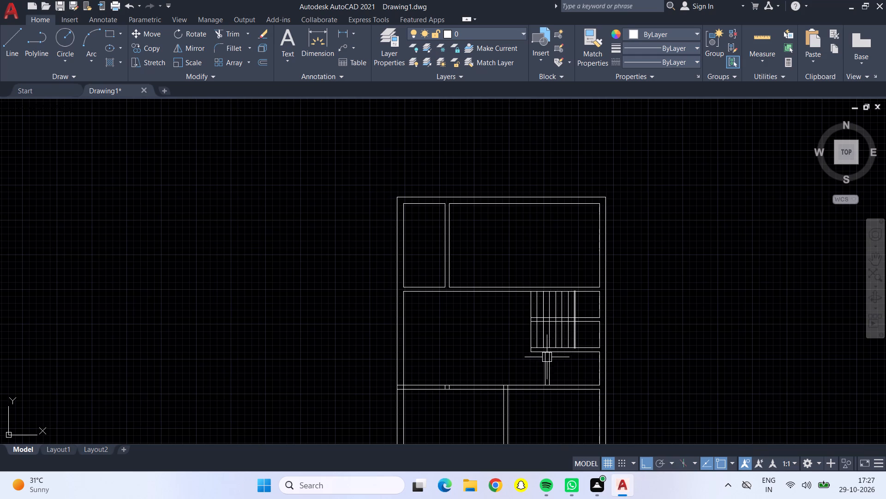
Trim the stair tread lines crossing the gap between the upper and lower flights.
middle_drag(500, 350, 499, 318)
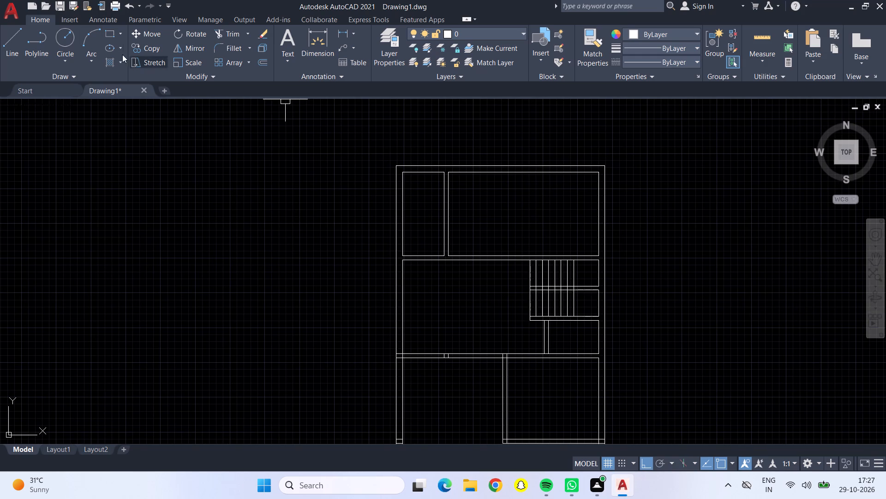
click(231, 37)
scroll(578, 274, up, 4)
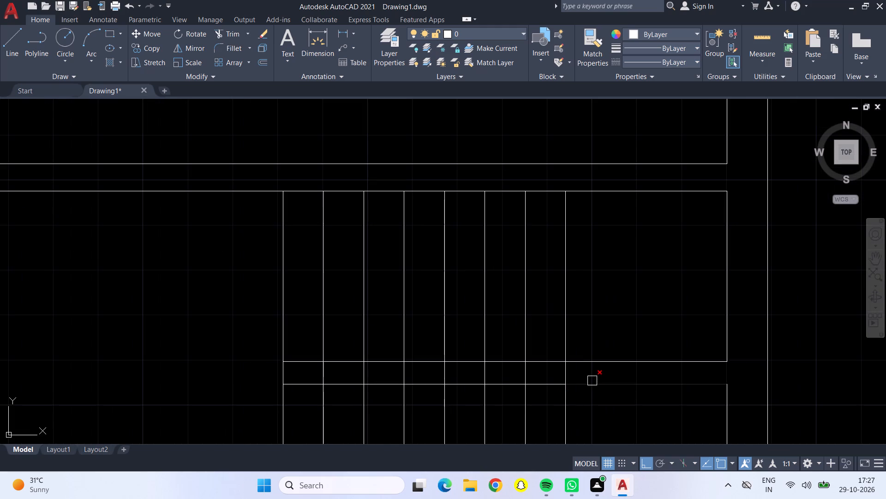
drag(587, 372, 499, 373)
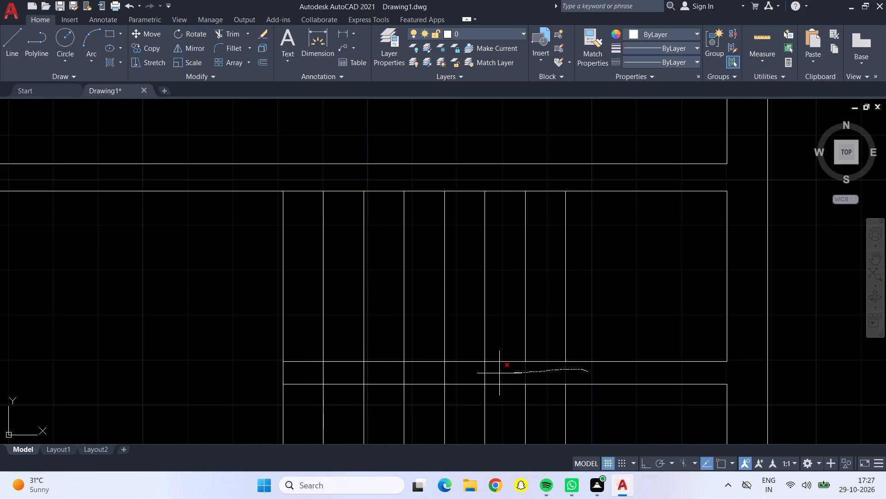
drag(499, 373, 317, 379)
drag(317, 379, 301, 377)
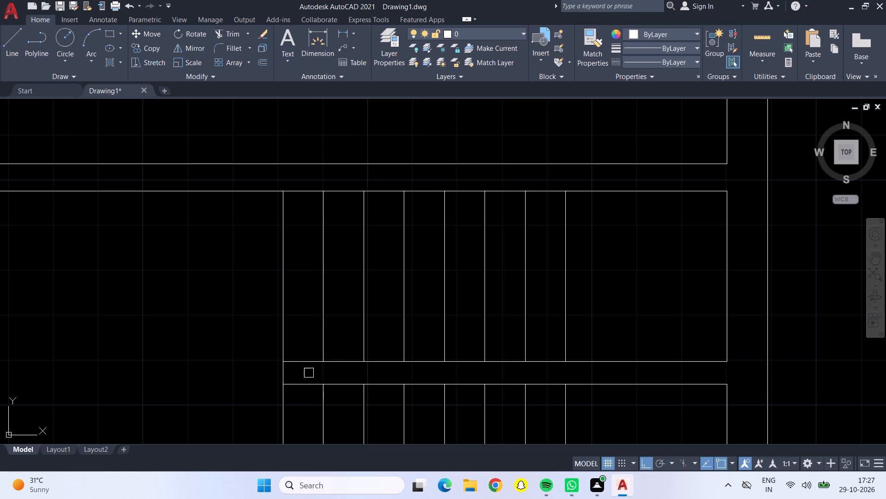
Trim away the lower flight's leftmost tread line and the wall end projecting below it.
scroll(310, 372, down, 1)
middle_drag(265, 393, 240, 300)
click(267, 309)
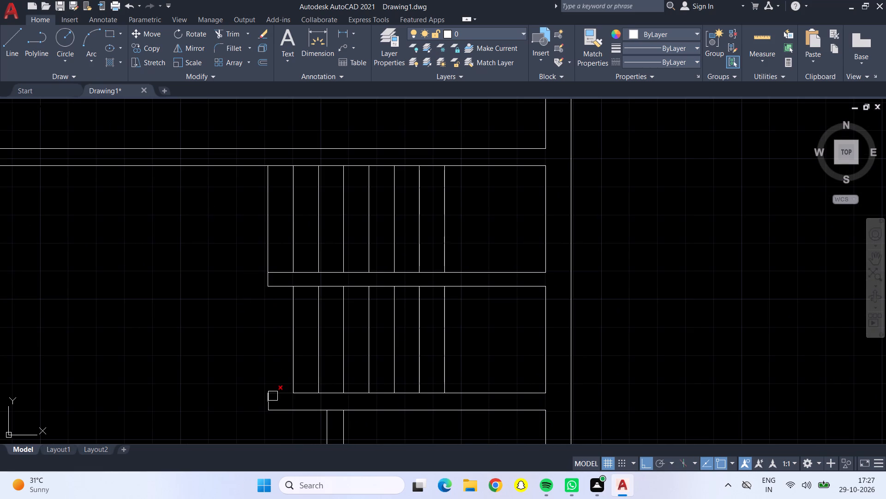
click(273, 396)
click(263, 400)
Close the wall end below the lower flight with a short vertical line at its leftmost tread and trim the leftover overhang.
click(23, 52)
click(296, 391)
click(295, 412)
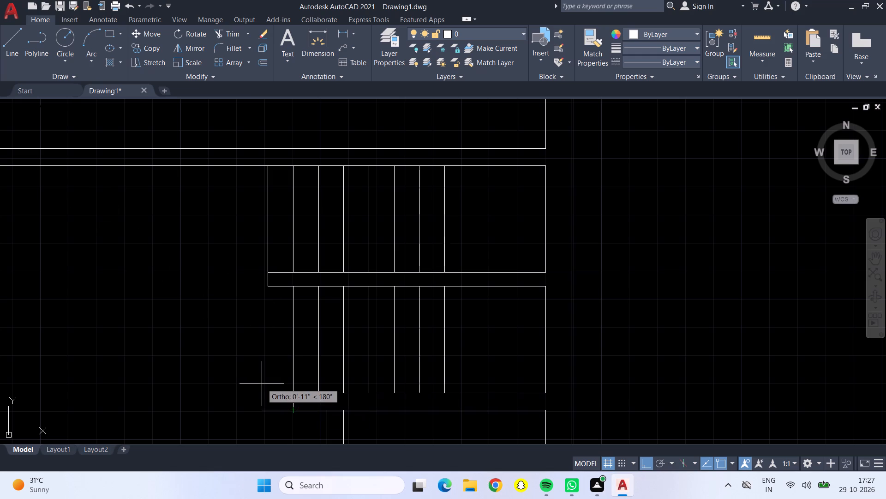
key(Escape)
click(223, 32)
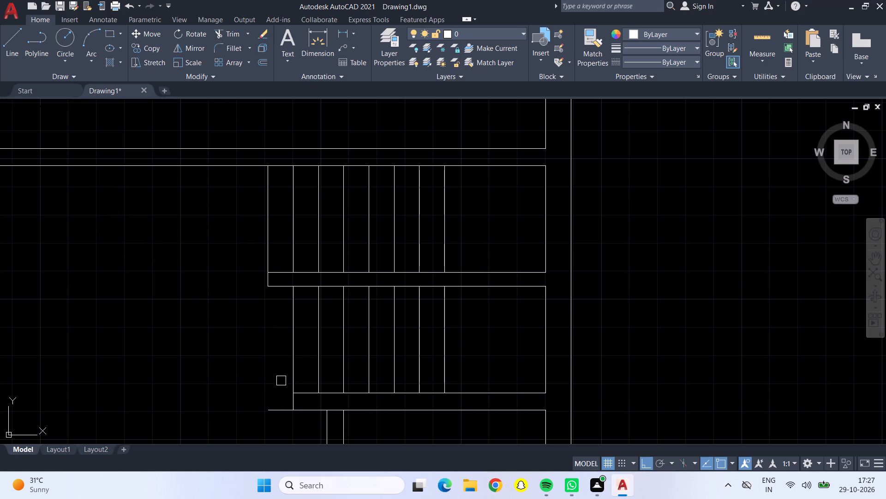
click(285, 412)
Trim the overlapping lines where the lower rooms' vertical partition meets the horizontal partition below the stair area.
scroll(282, 396, down, 3)
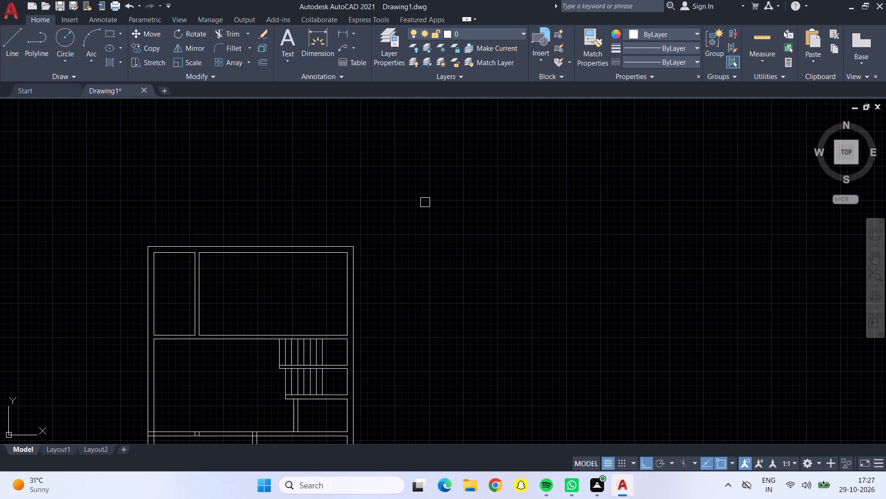
scroll(414, 289, up, 1)
middle_click(323, 371)
middle_click(248, 286)
middle_drag(263, 249, 257, 266)
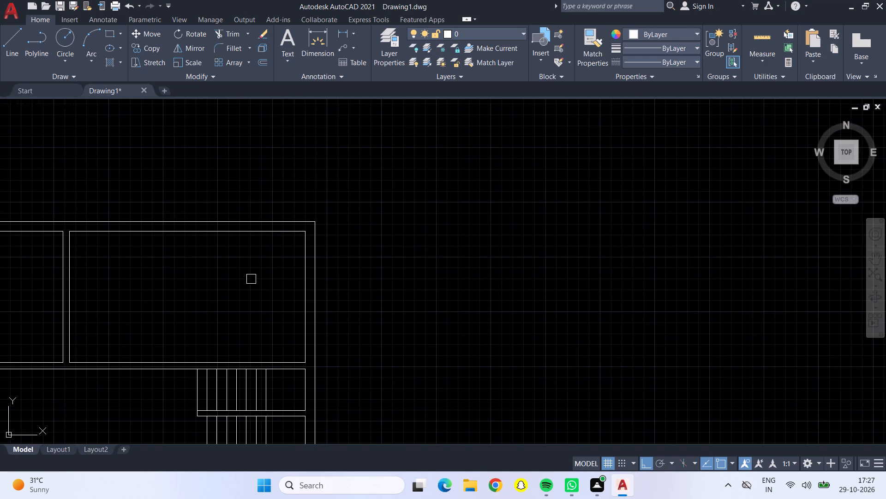
middle_drag(257, 266, 325, 53)
middle_drag(205, 329, 242, 301)
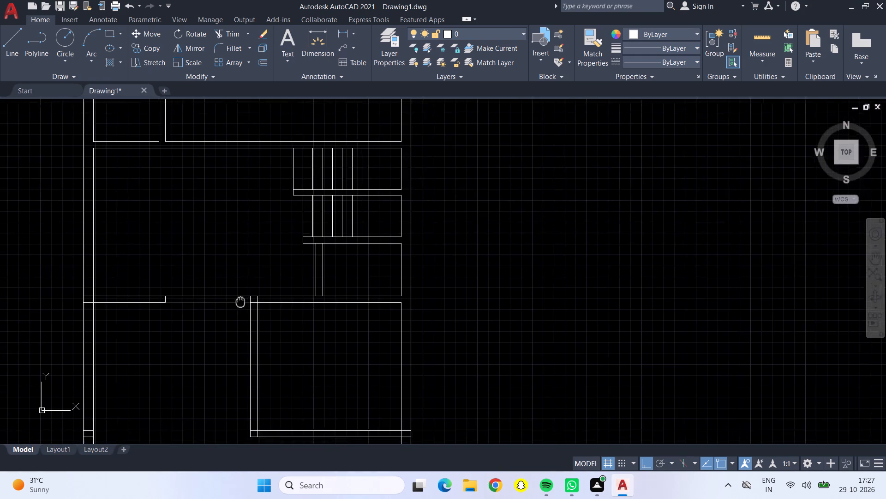
middle_drag(242, 301, 330, 275)
scroll(349, 270, up, 5)
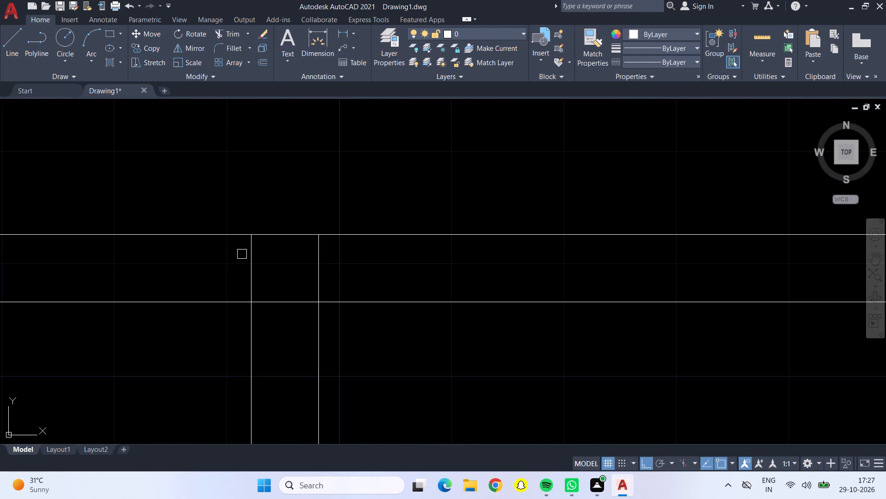
drag(223, 248, 281, 323)
Trim the two short vertical stubs inside the horizontal partition above the lower-left room.
scroll(281, 323, down, 3)
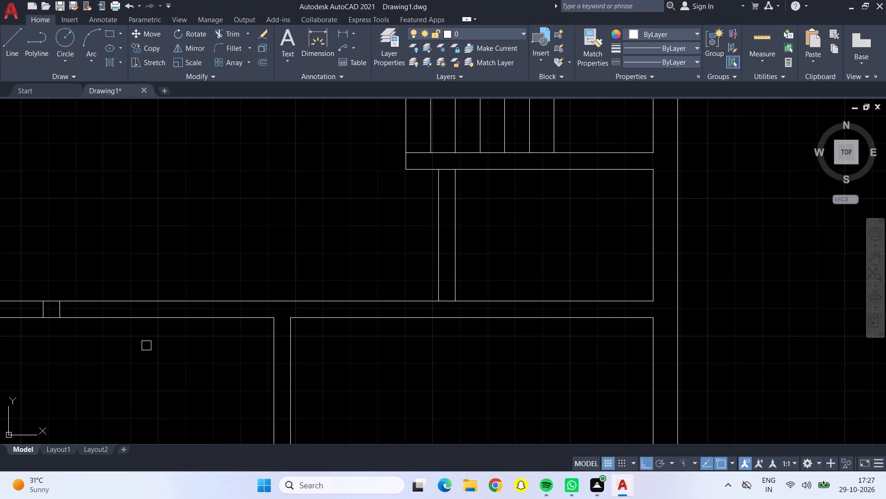
middle_drag(116, 364, 560, 317)
scroll(505, 246, up, 2)
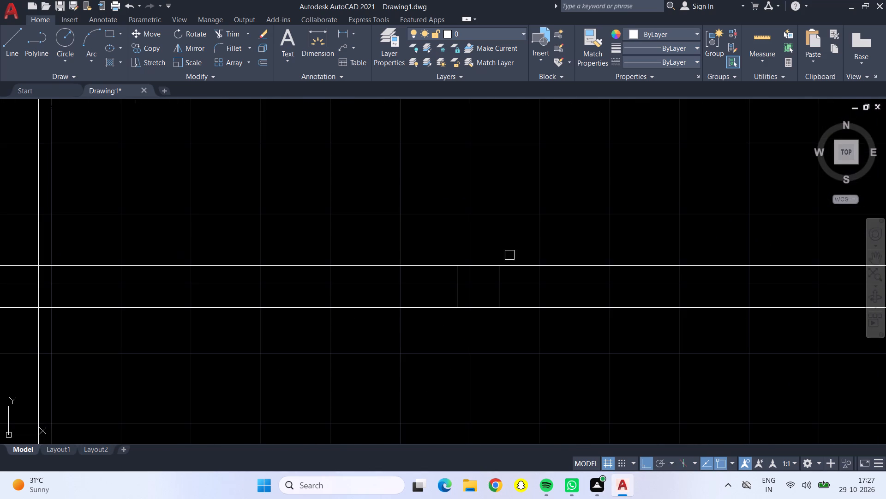
drag(520, 280, 448, 284)
Trim that horizontal partition's line ends inside the left outer wall and open the junction between them.
scroll(445, 283, down, 2)
scroll(445, 283, up, 1)
scroll(445, 283, down, 1)
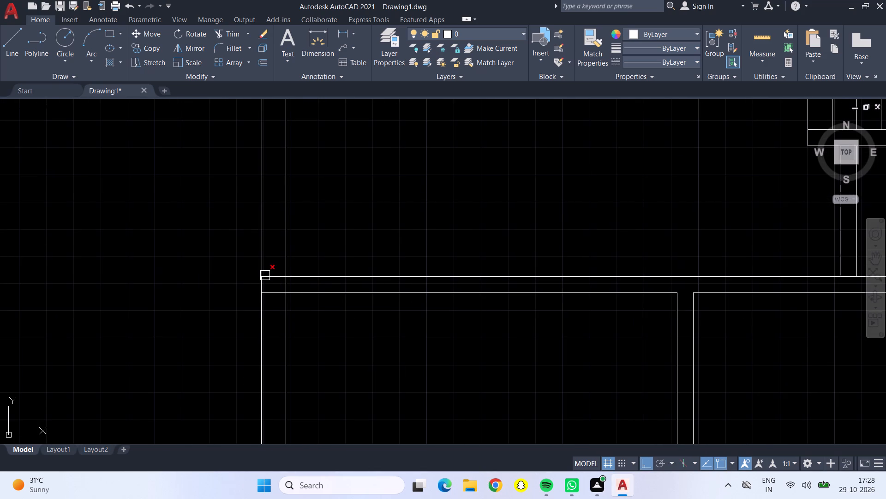
scroll(265, 275, up, 1)
scroll(265, 275, down, 1)
scroll(265, 275, up, 1)
drag(274, 257, 272, 312)
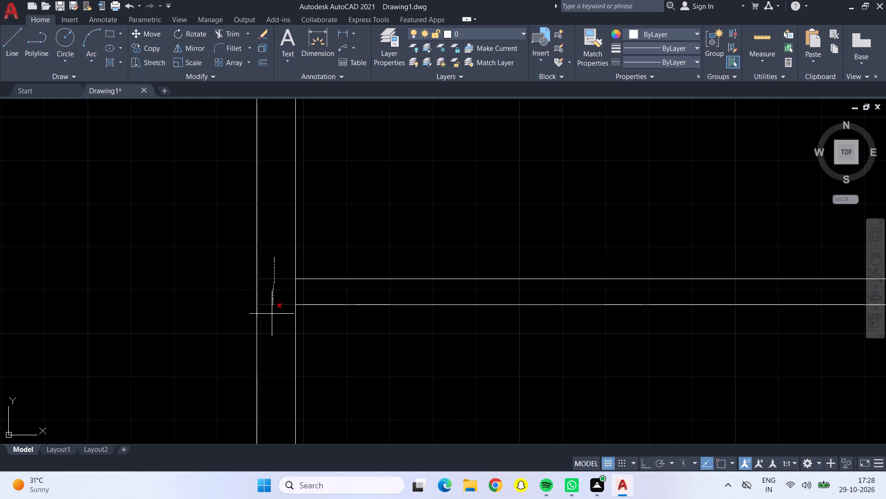
drag(272, 312, 304, 291)
Trim the overlapping lines at the lower-left corner of the lower-right room's partition.
scroll(304, 291, down, 1)
scroll(304, 291, up, 1)
scroll(304, 291, down, 3)
middle_drag(368, 353, 347, 248)
scroll(436, 310, up, 4)
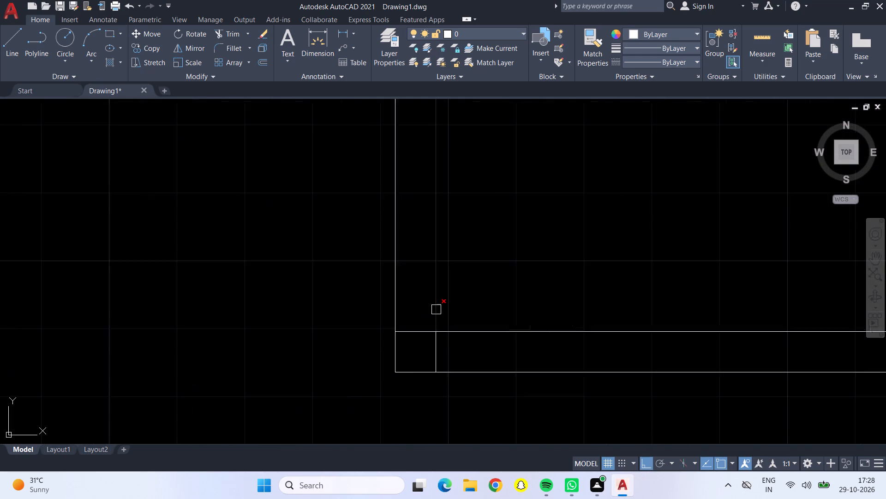
scroll(436, 310, up, 1)
drag(400, 319, 457, 377)
Trim the lower-right room's bottom partition line ends inside the right outer wall and open the junction between them.
scroll(457, 377, down, 5)
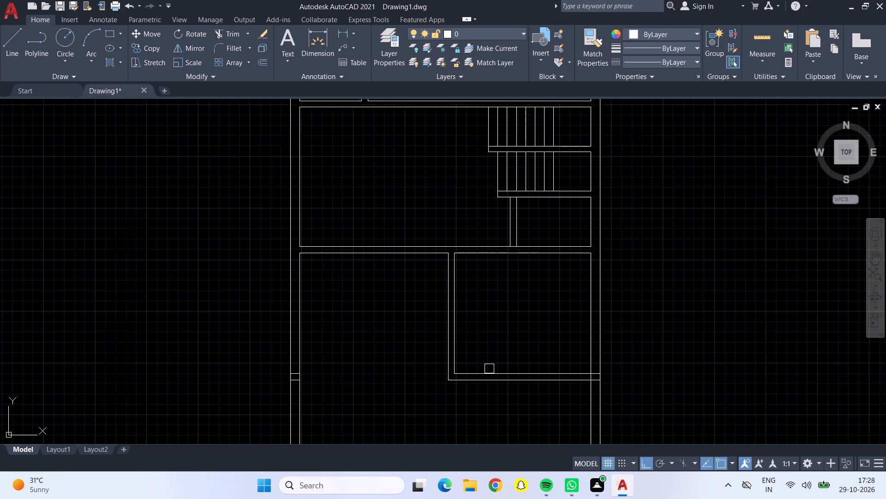
scroll(597, 379, up, 5)
drag(542, 279, 548, 384)
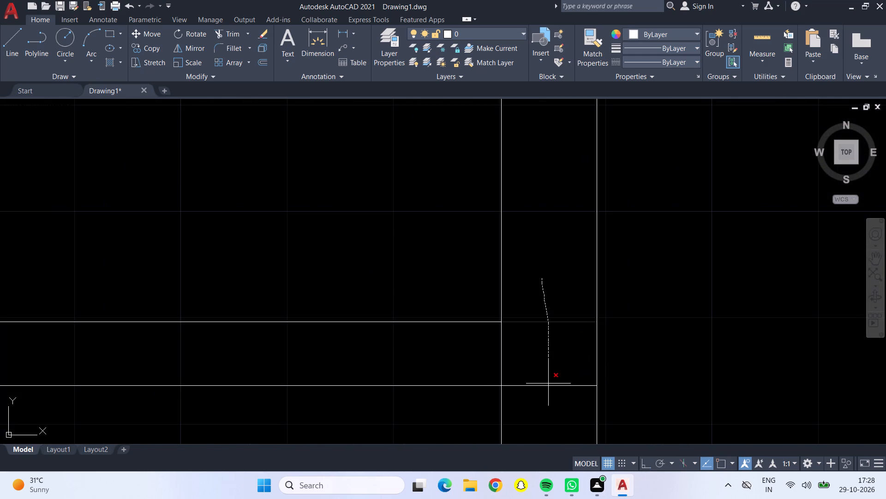
drag(548, 384, 491, 349)
Trim the two short horizontal stubs inside the left outer wall beside the lower-left room.
scroll(491, 349, down, 1)
scroll(491, 349, up, 1)
scroll(491, 349, down, 6)
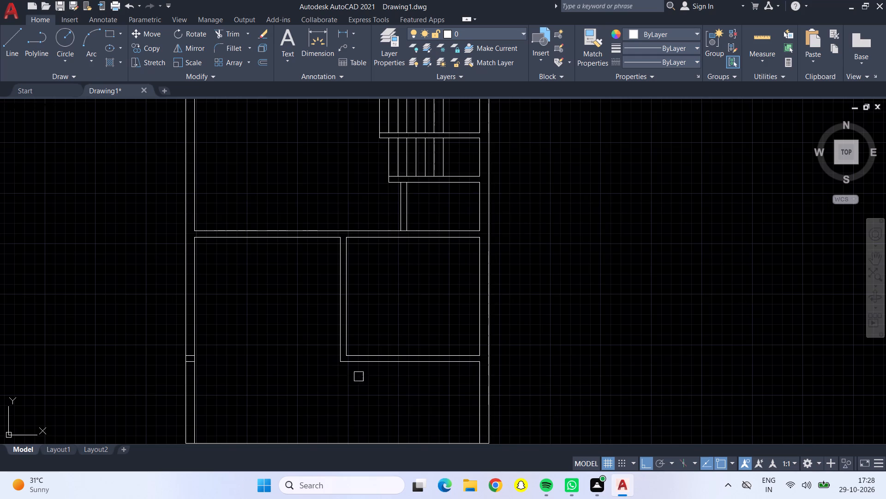
scroll(189, 359, up, 4)
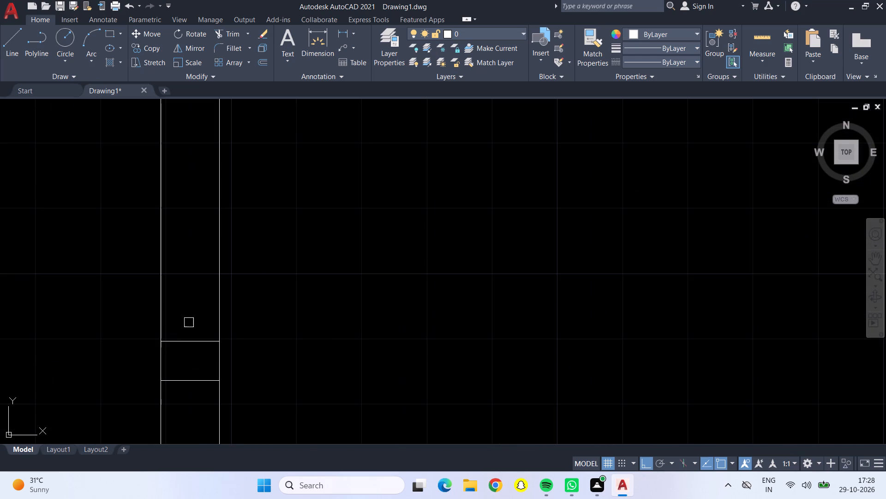
drag(191, 315, 191, 393)
scroll(192, 395, down, 5)
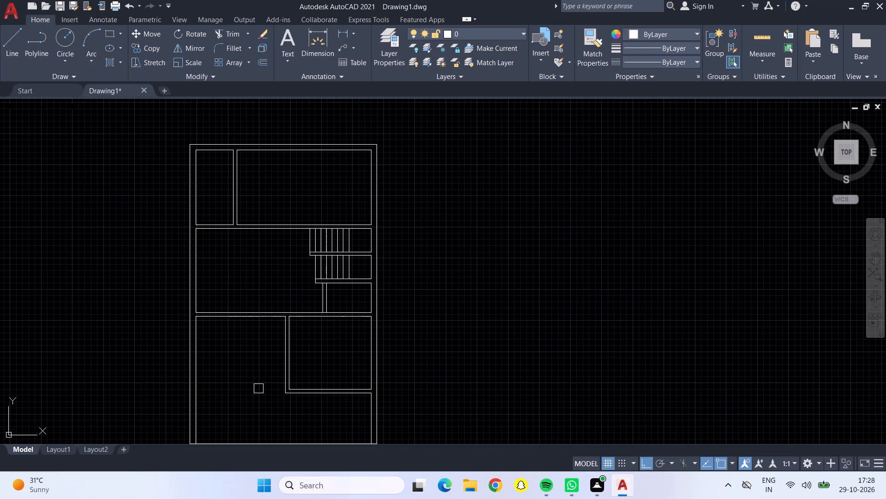
middle_drag(258, 389, 262, 338)
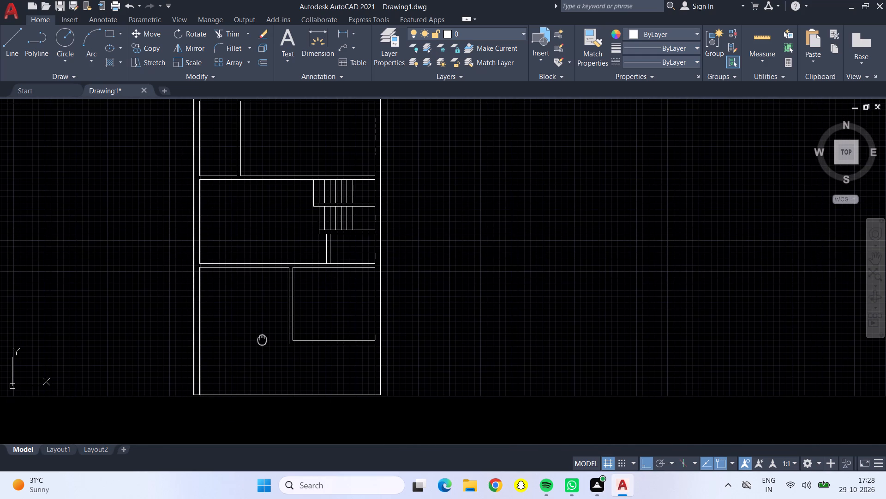
middle_drag(262, 338, 284, 348)
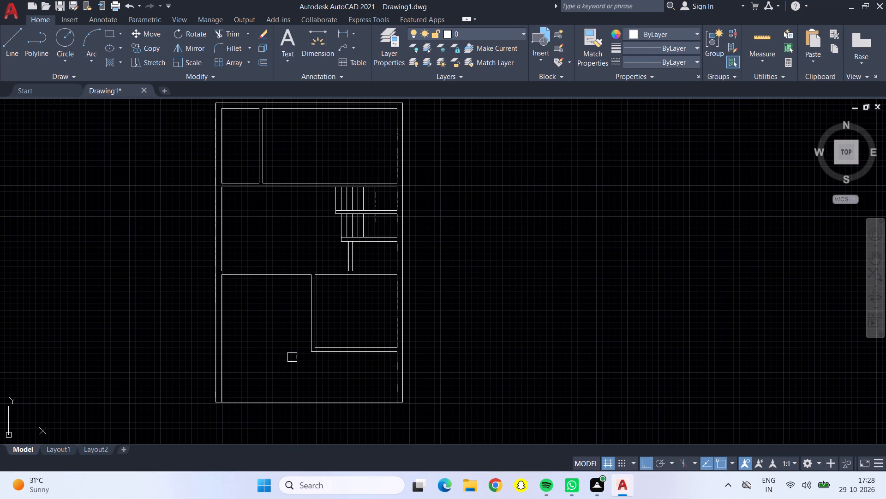
key(Escape)
Offset the right wall's inner line below the lower-right room 3' left, and the bottom partition's lower line 3' down.
key(o)
key(Return)
key(3)
key(apostrophe)
key(Return)
click(389, 369)
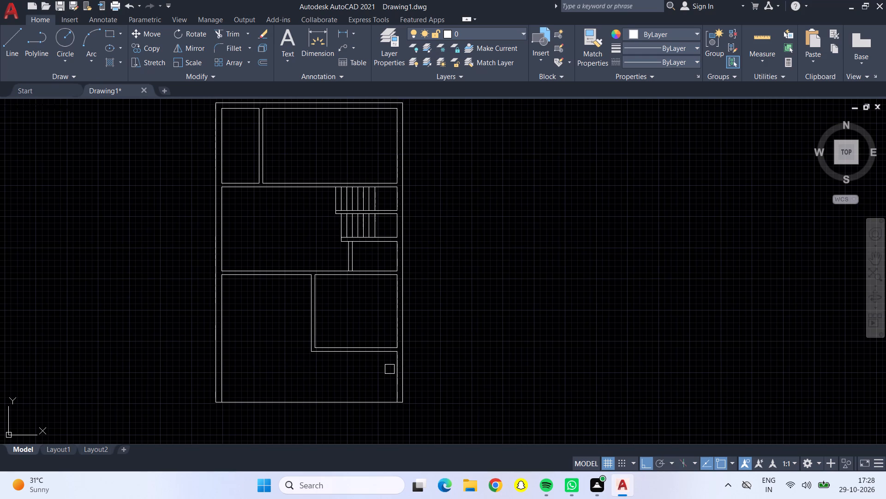
click(392, 373)
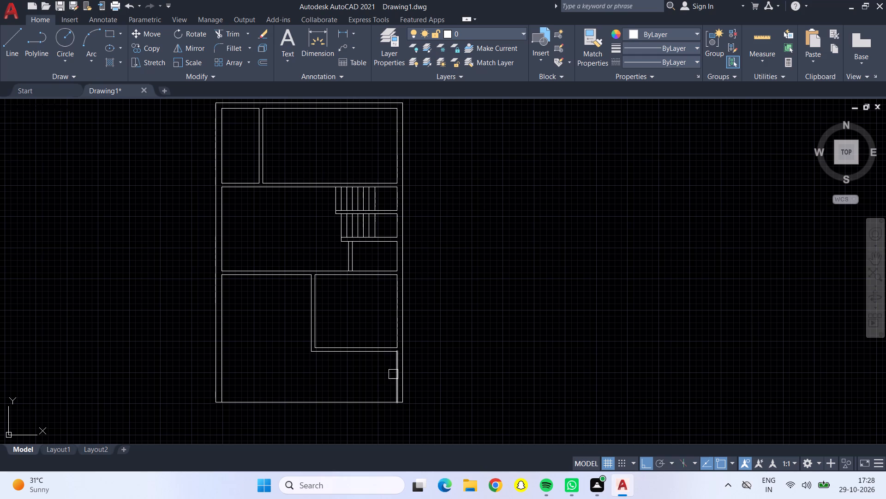
click(395, 377)
click(347, 371)
click(347, 355)
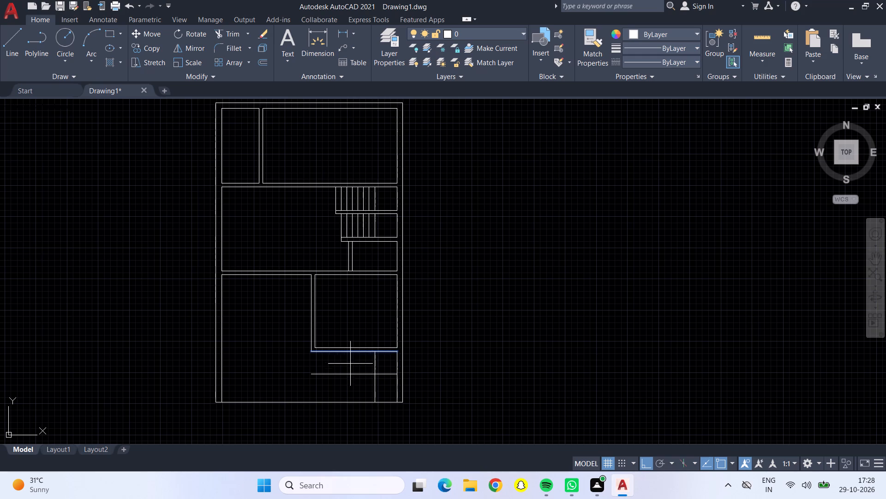
drag(351, 372, 351, 380)
scroll(366, 377, up, 1)
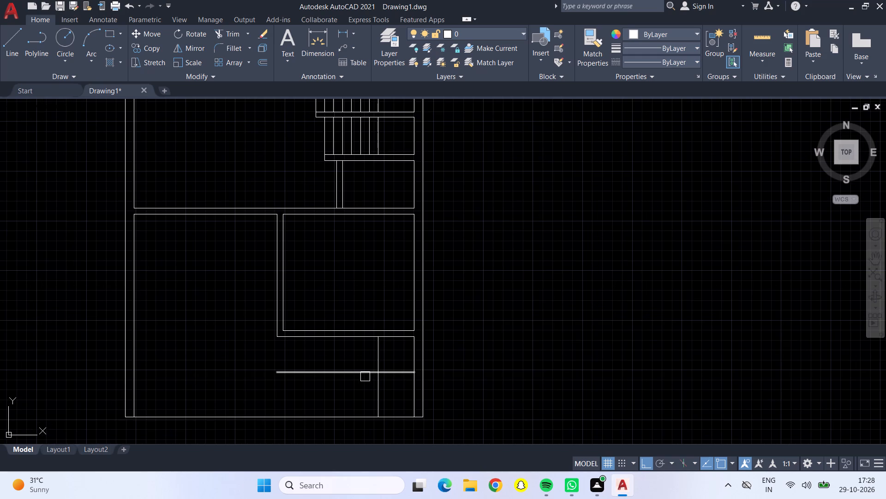
middle_drag(343, 389, 376, 401)
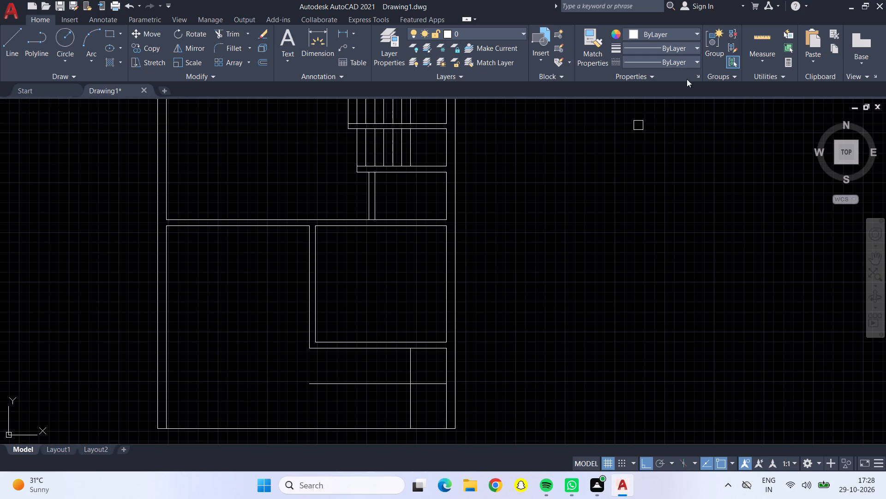
Measure the spacing of the lines below the lower-right room.
click(755, 42)
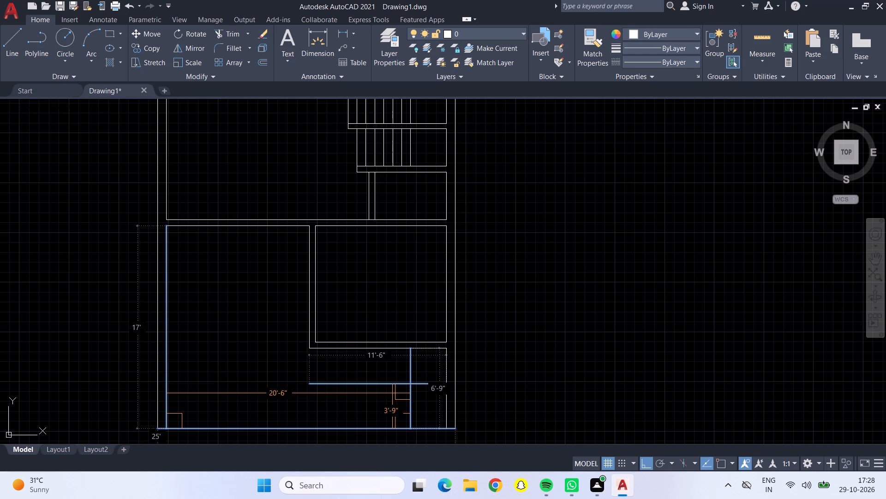
key(Escape)
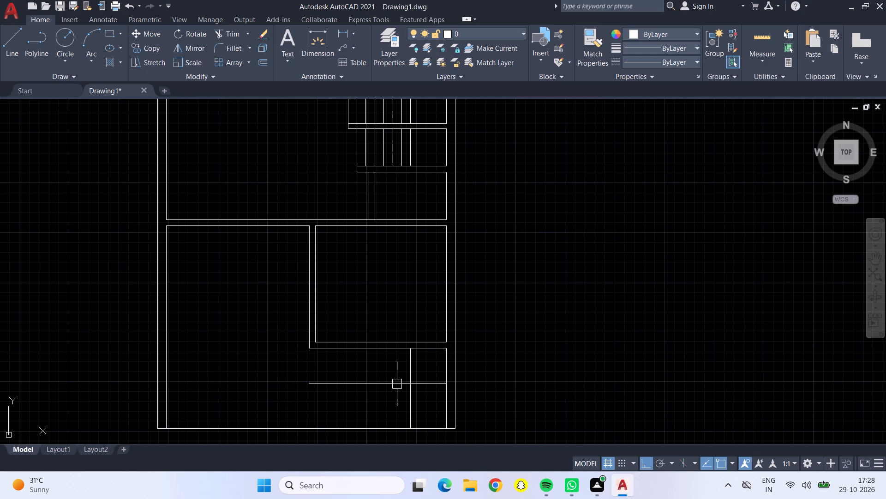
Delete the horizontal line offset 3' below the lower-right room's bottom partition.
click(397, 383)
key(Delete)
Offset by 3'2" the lower right wall's inner line leftward, the bottom partition's lower line downward, and the plan's bottom line upward.
key(o)
key(Return)
key(3)
text('2")
key(Return)
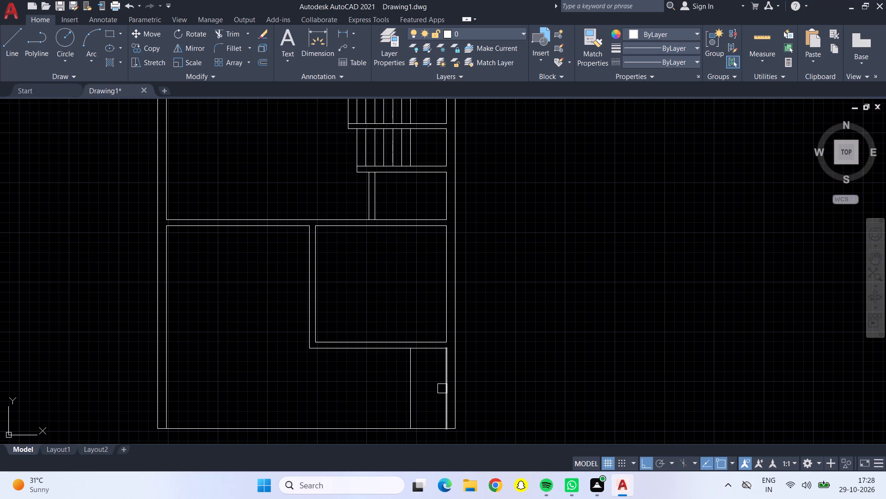
click(443, 389)
click(395, 391)
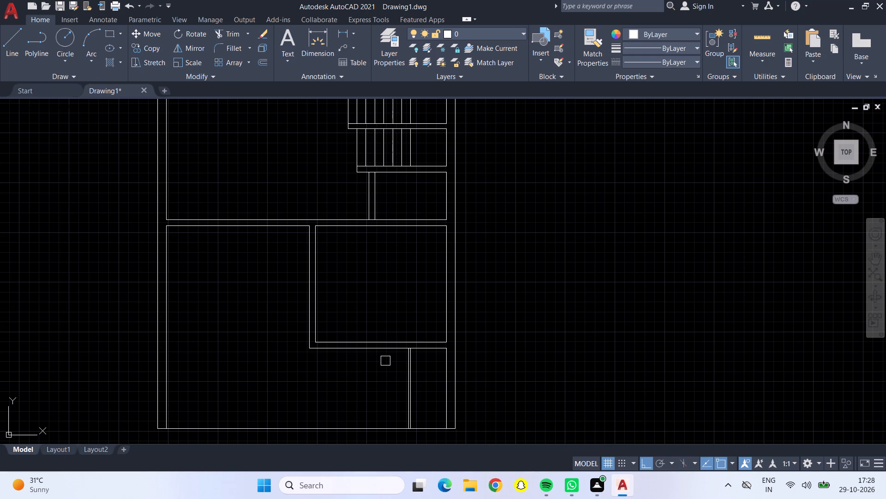
click(384, 350)
click(384, 371)
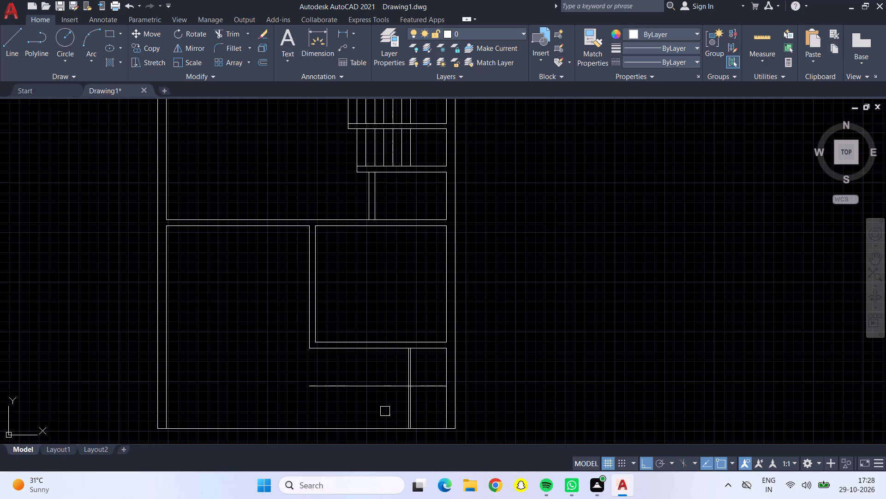
drag(385, 428, 385, 424)
click(387, 405)
key(Escape)
Delete the vertical 3' offset line below the lower-right room, keeping the 3'2" one.
scroll(406, 375, up, 3)
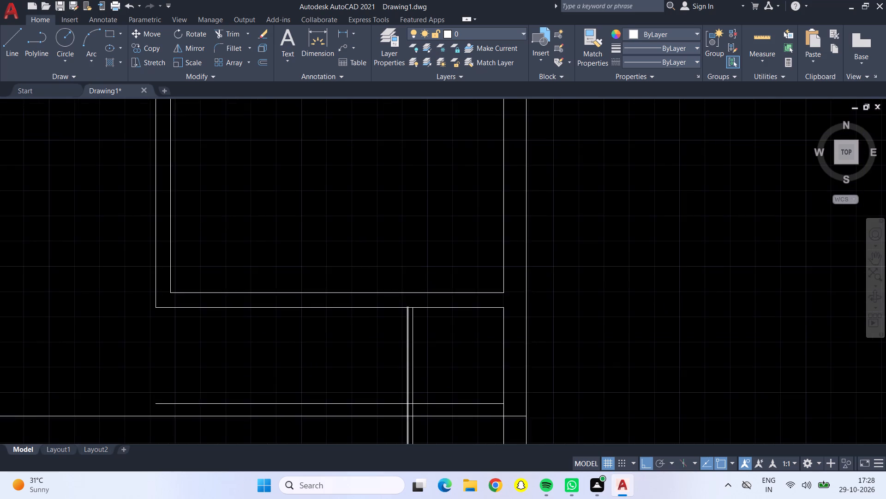
click(418, 380)
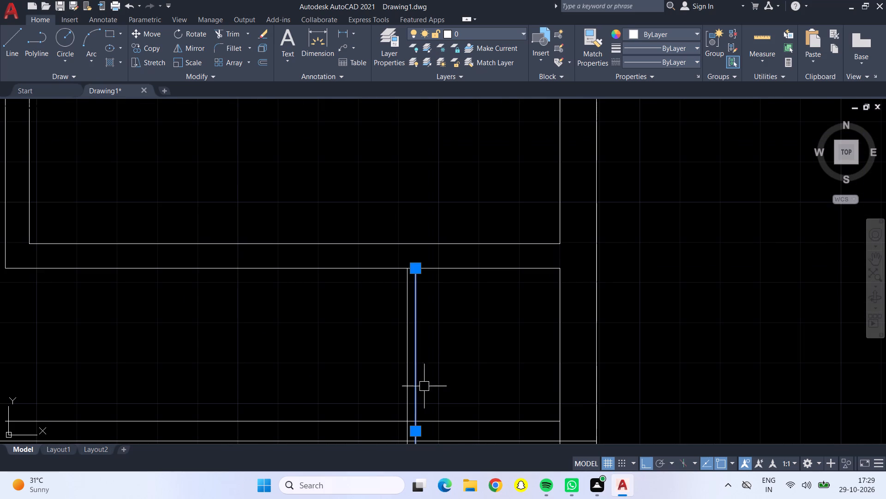
key(Delete)
Offset the 3'2" vertical line leftward at 9" spacing to draw the first five tread lines of the lower staircase.
scroll(430, 393, down, 2)
middle_drag(462, 383, 457, 330)
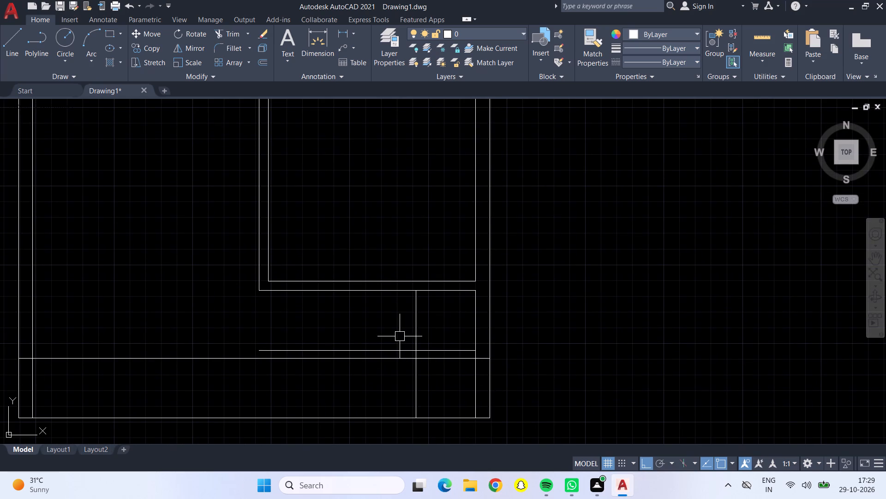
key(Escape)
key(p)
key(Escape)
key(o)
key(Return)
key(9)
key(shift+quotedbl)
key(Return)
click(413, 315)
click(398, 312)
click(402, 313)
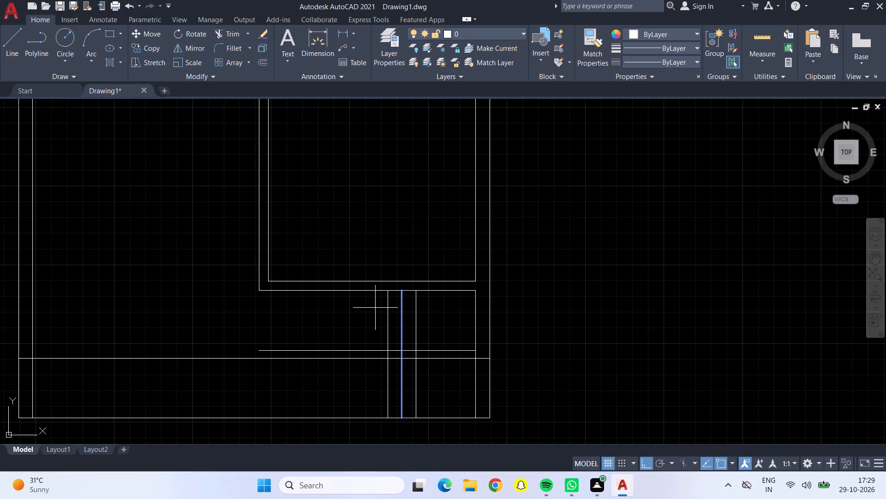
click(374, 308)
click(383, 310)
click(367, 308)
drag(375, 307, 364, 309)
click(335, 310)
click(363, 322)
click(343, 317)
Offset the leftmost tread line five more times leftward at 9" spacing to extend the lower staircase.
click(343, 317)
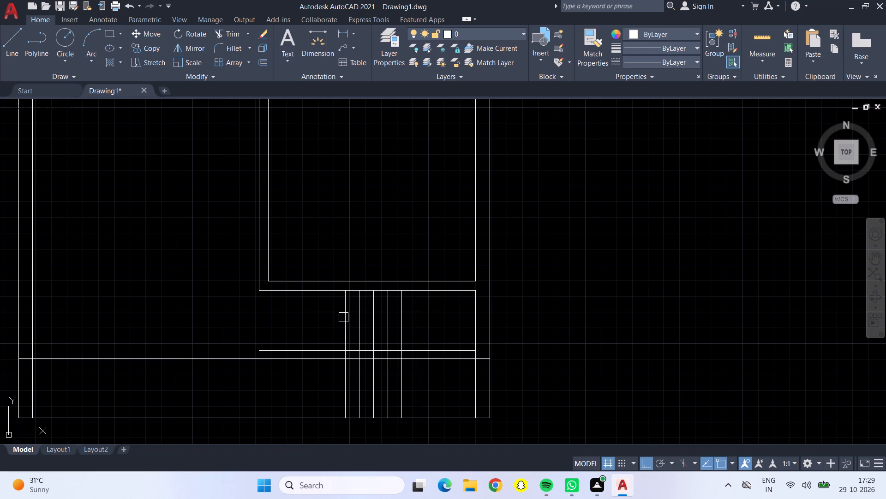
click(346, 317)
click(328, 313)
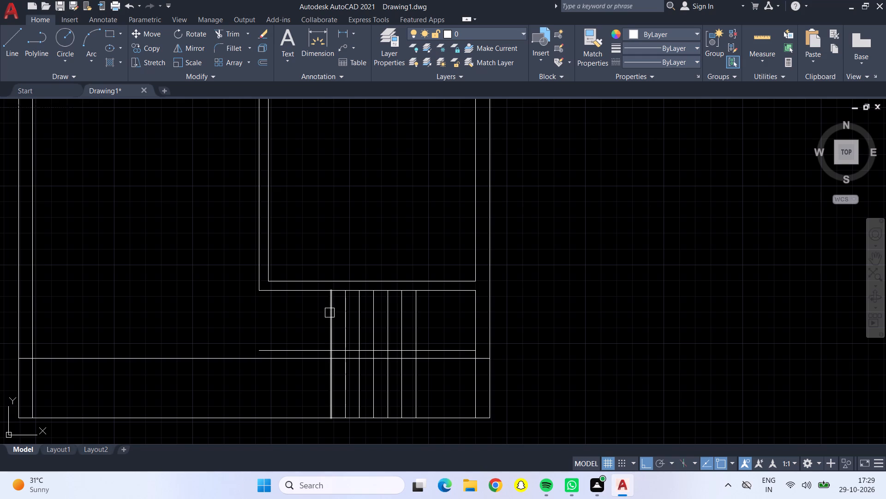
click(329, 313)
click(298, 304)
click(316, 308)
click(281, 296)
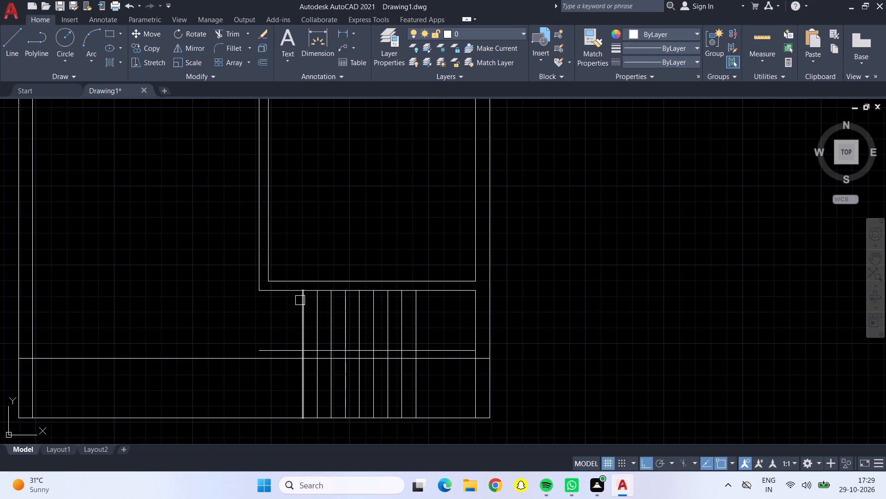
click(300, 303)
click(268, 306)
click(287, 319)
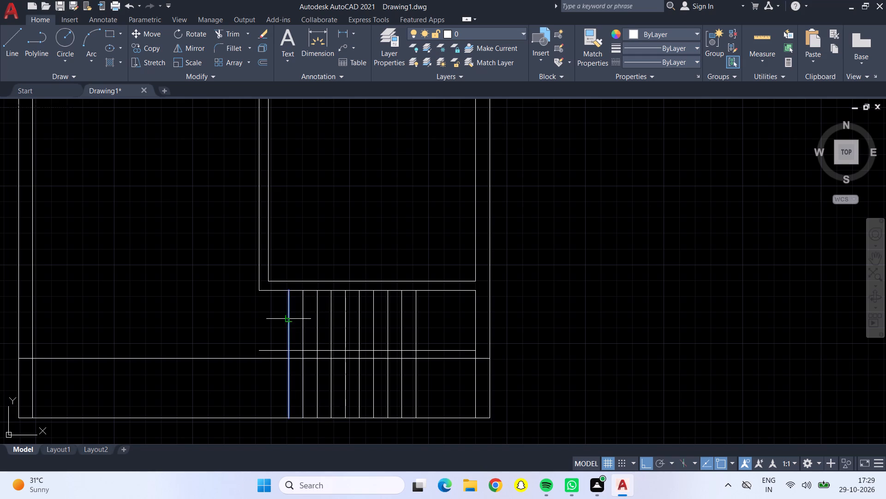
click(277, 319)
key(Escape)
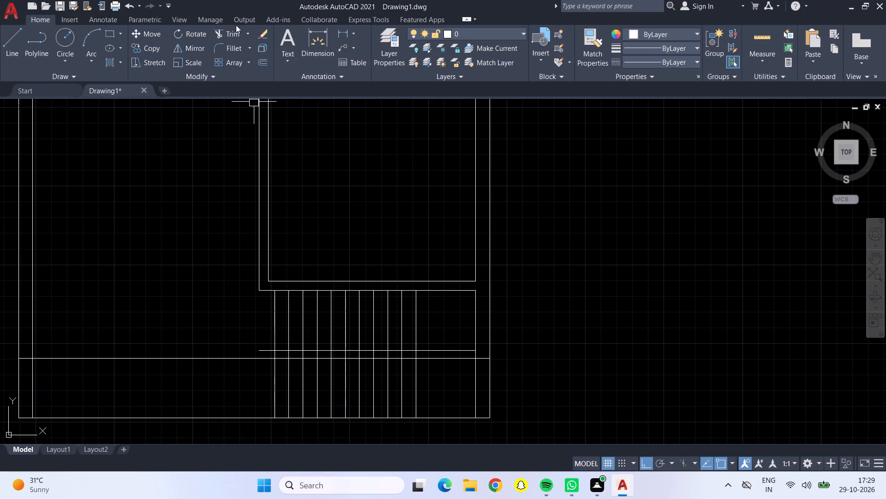
Trim the lower staircase's two horizontal lines back to the leftmost tread, and remove the lower line's stub inside the right outer wall.
drag(234, 29, 232, 33)
drag(184, 312, 211, 366)
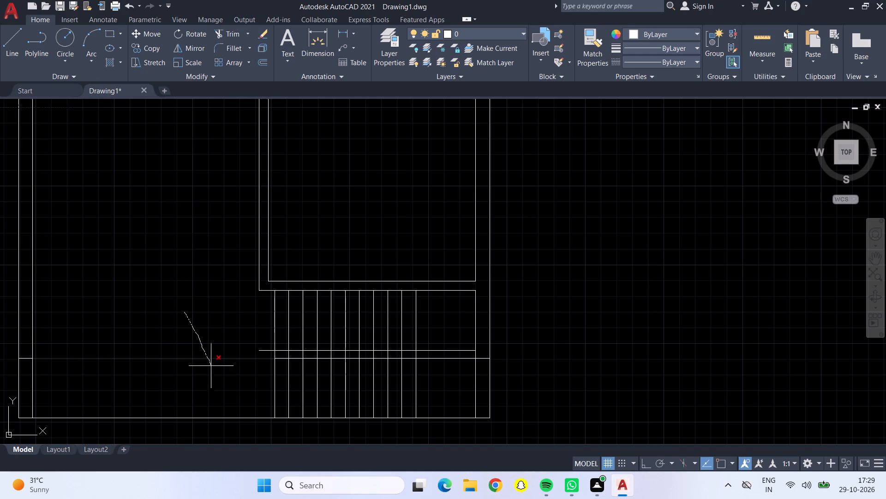
drag(211, 366, 214, 370)
click(263, 349)
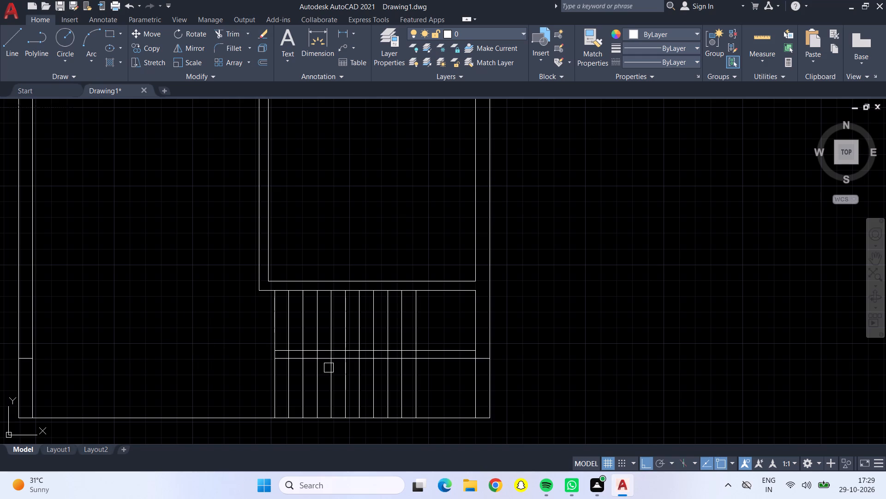
click(481, 357)
Trim the leftmost tread line below the lower staircase's divider, and all other tread lines between the divider's two horizontal lines.
drag(269, 375, 283, 384)
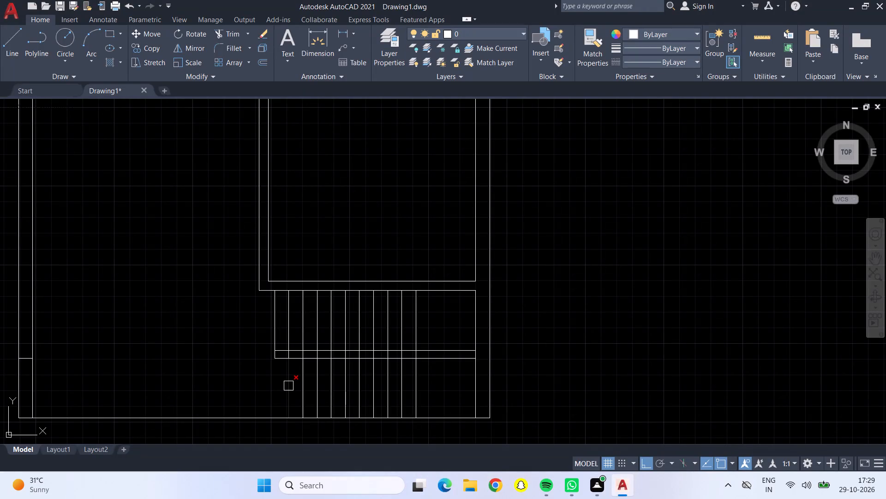
scroll(278, 358, up, 4)
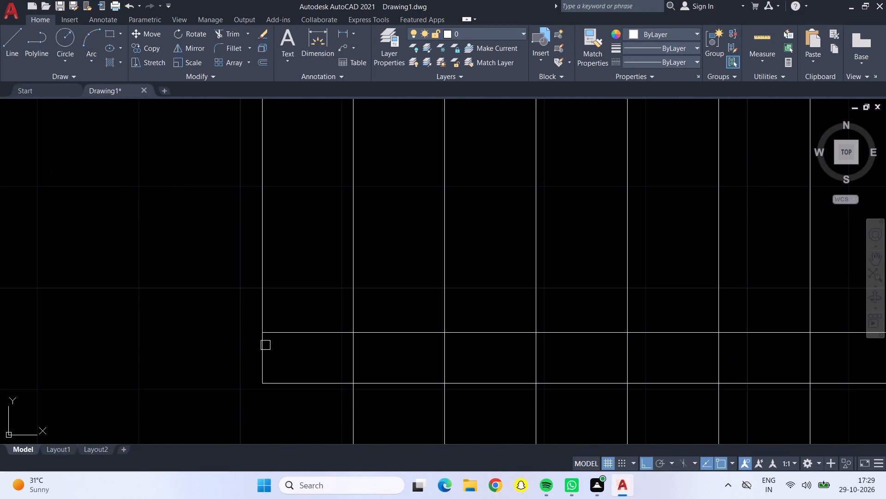
drag(336, 339, 610, 354)
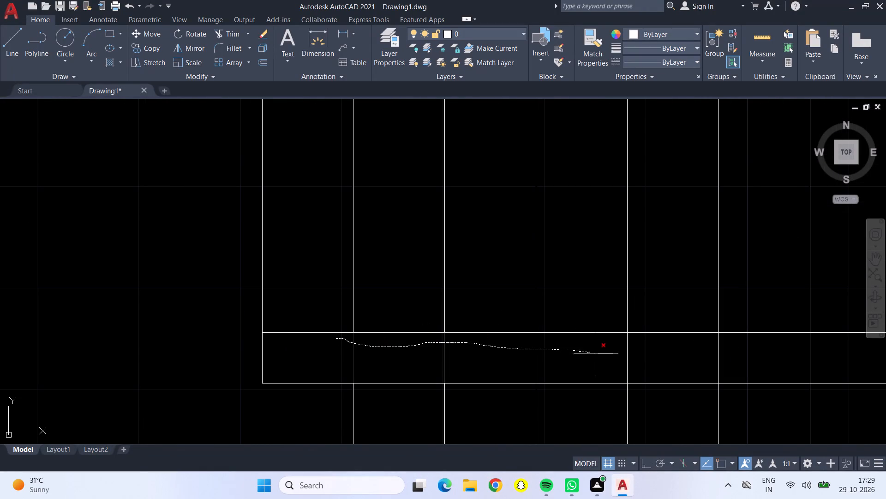
drag(610, 354, 678, 359)
middle_drag(679, 360, 473, 353)
drag(456, 352, 538, 347)
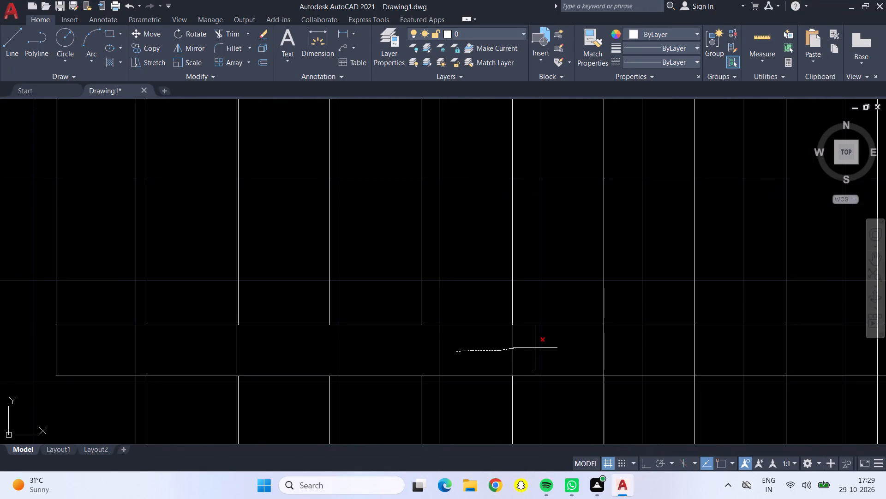
drag(538, 347, 885, 351)
scroll(850, 348, up, 1)
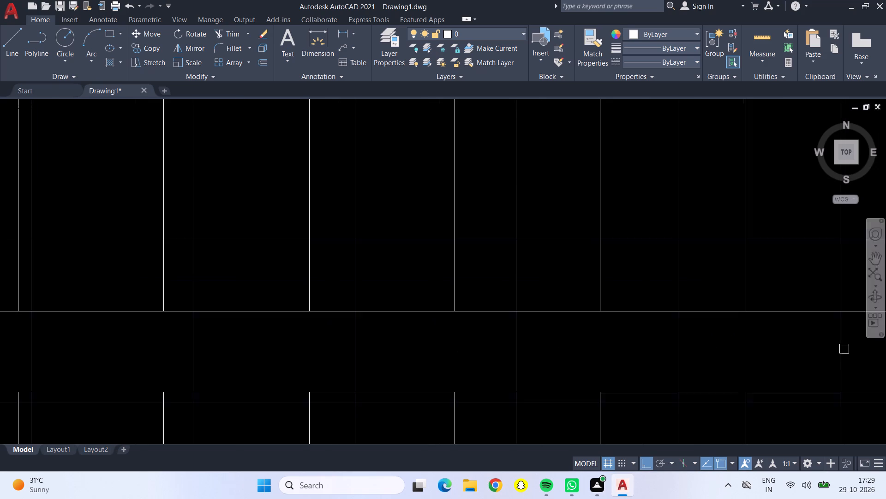
middle_drag(841, 349, 597, 369)
scroll(477, 366, down, 2)
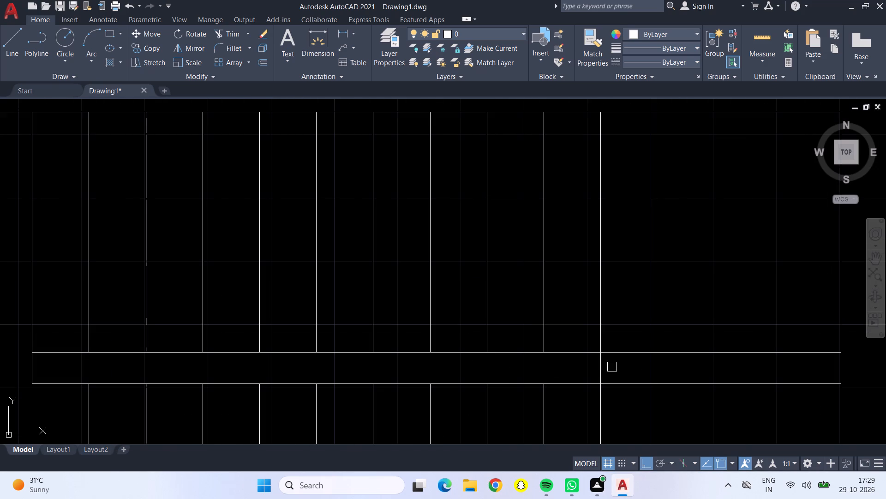
drag(595, 365, 599, 364)
click(607, 367)
Trim the leftover short horizontal stub inside the left outer wall near the plan's bottom.
scroll(607, 367, down, 4)
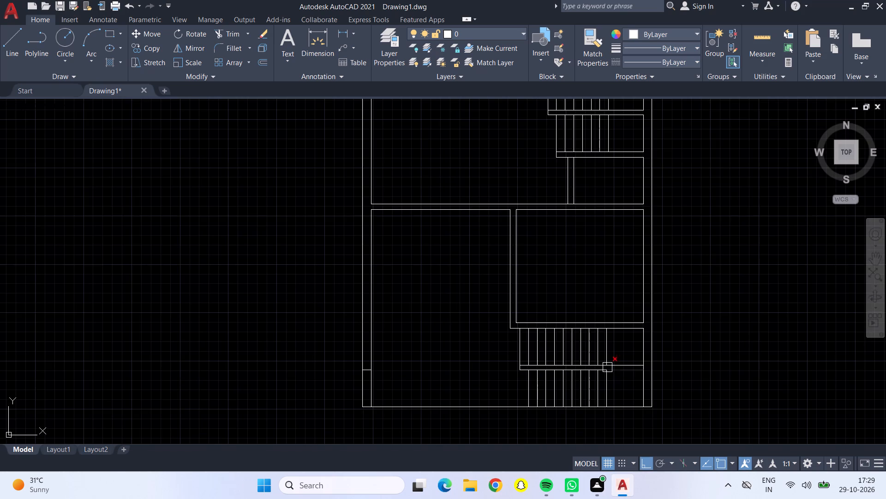
scroll(479, 300, down, 1)
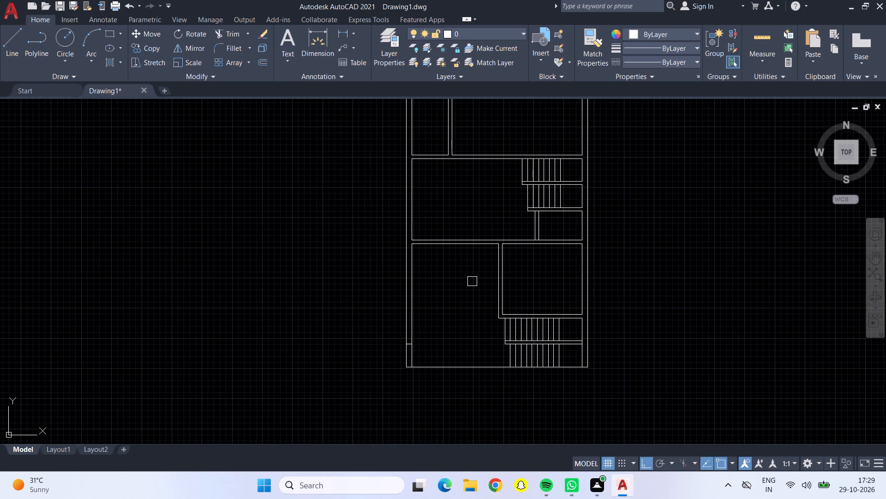
middle_drag(470, 278, 460, 349)
scroll(397, 414, up, 4)
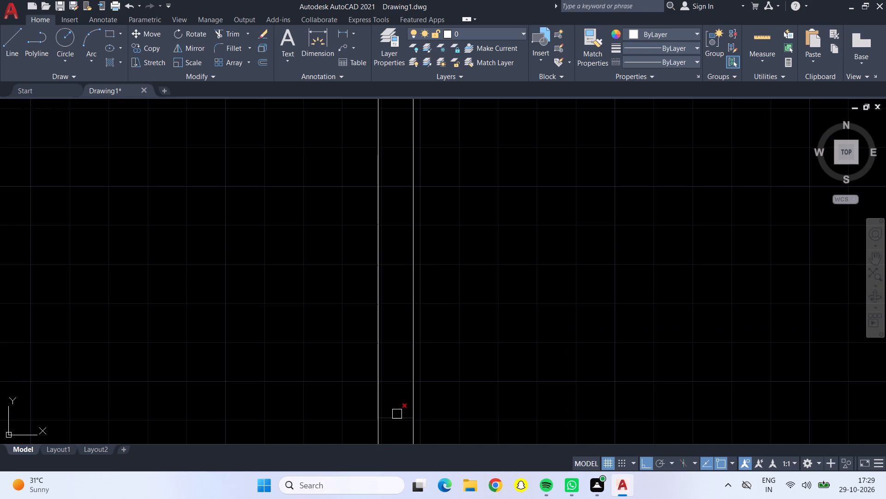
click(397, 414)
Examine the complete floor plan, including both staircases and the outer walls.
scroll(397, 414, down, 6)
middle_click(444, 380)
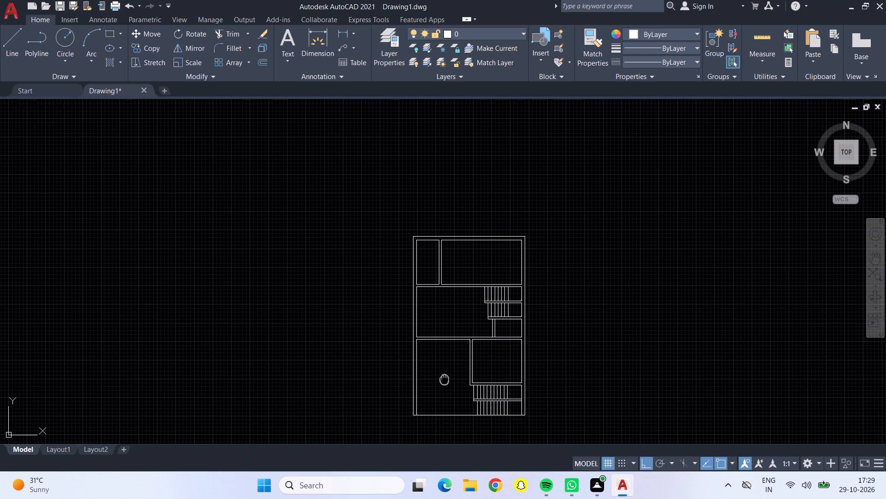
middle_drag(445, 384, 407, 371)
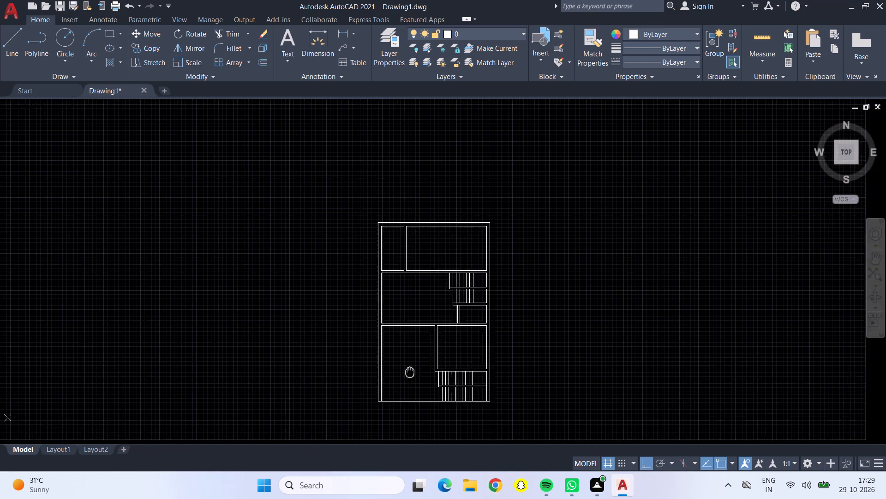
middle_drag(407, 371, 399, 360)
middle_drag(397, 359, 376, 345)
middle_click(373, 344)
scroll(412, 361, up, 1)
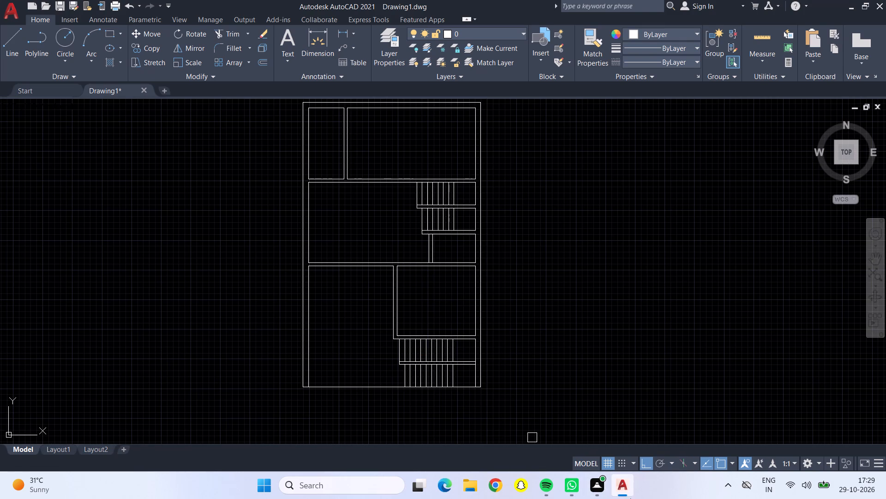
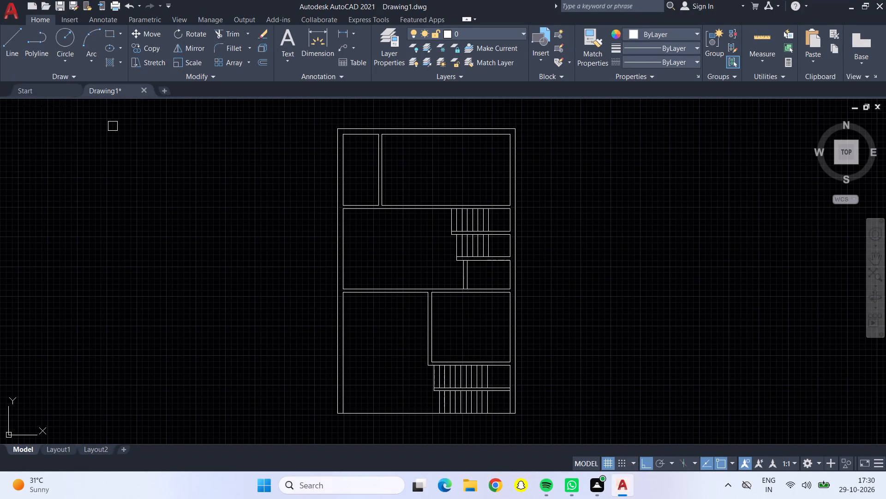
Examine the floor plan's rooms, both staircases and the wall junctions, especially around the two upper rooms.
key(Escape)
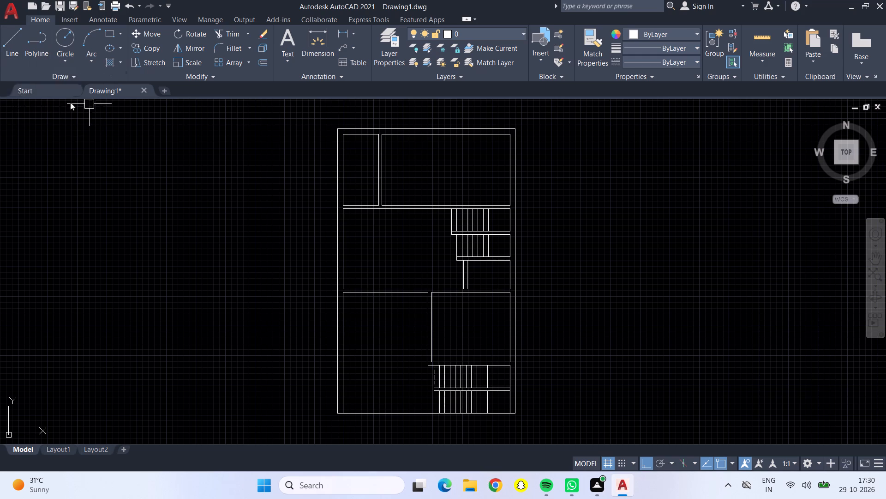
scroll(381, 168, up, 2)
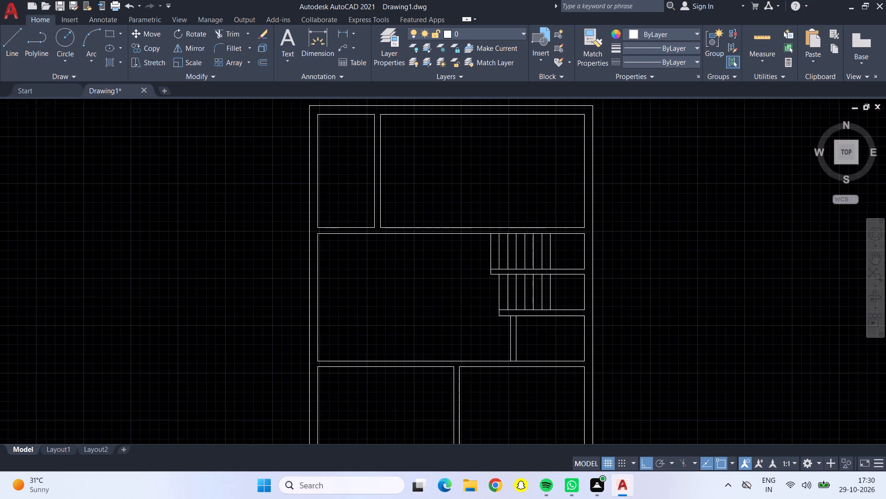
scroll(402, 170, down, 1)
middle_drag(432, 173, 432, 180)
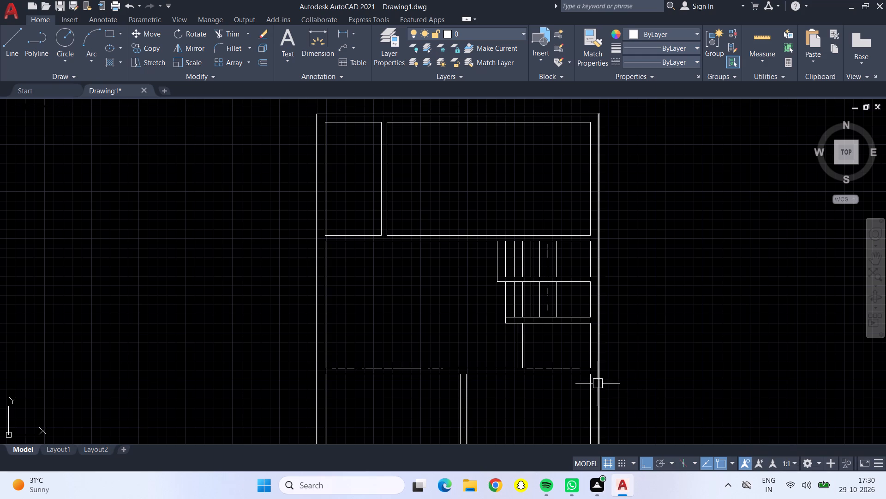
scroll(471, 326, down, 1)
middle_drag(471, 326, 471, 281)
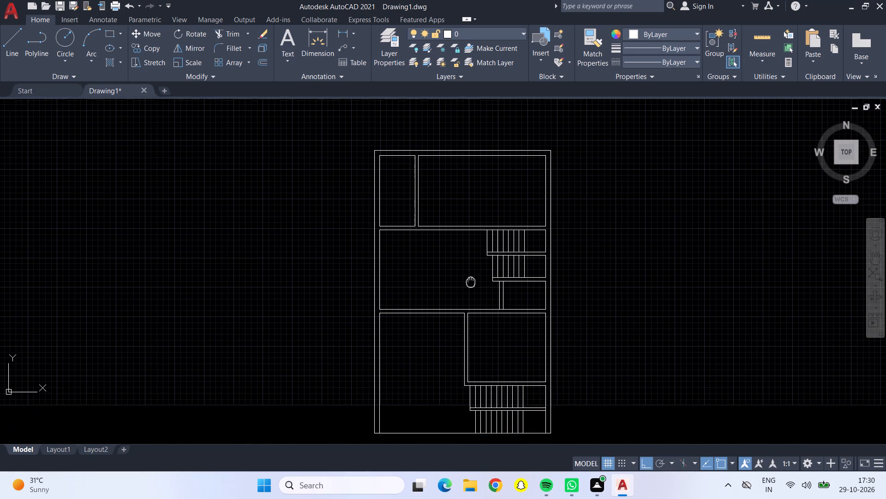
middle_drag(471, 281, 468, 249)
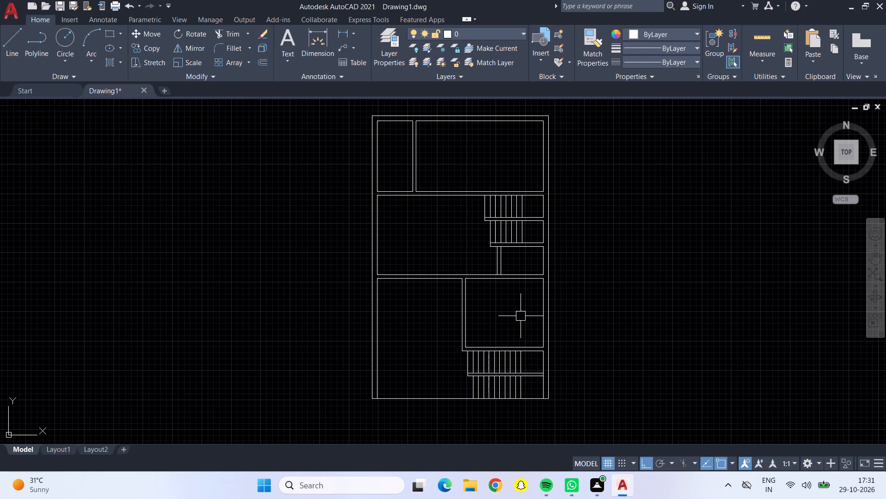
middle_drag(500, 319, 477, 323)
scroll(477, 323, up, 1)
scroll(475, 323, down, 1)
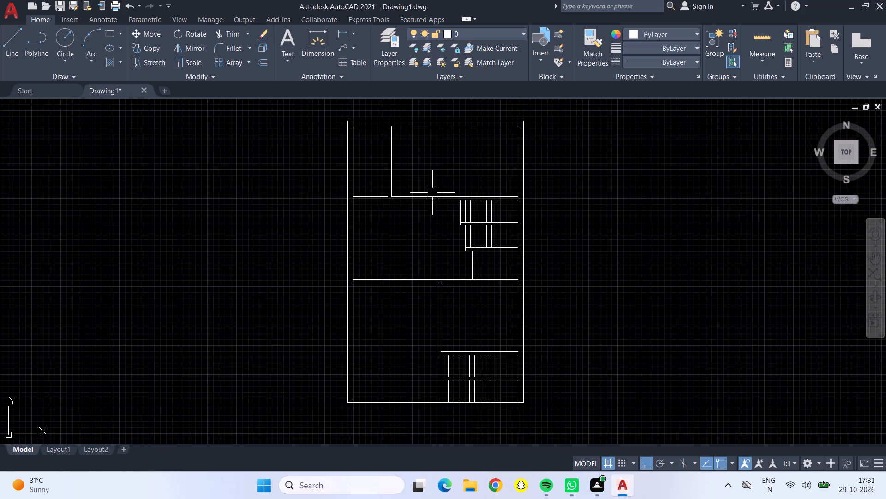
middle_drag(444, 153, 442, 166)
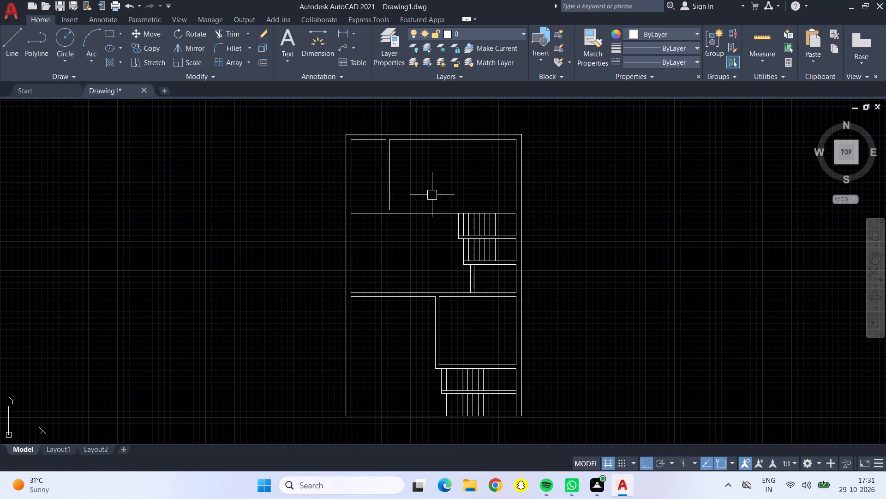
scroll(439, 177, up, 2)
scroll(444, 171, down, 1)
middle_drag(448, 169, 436, 225)
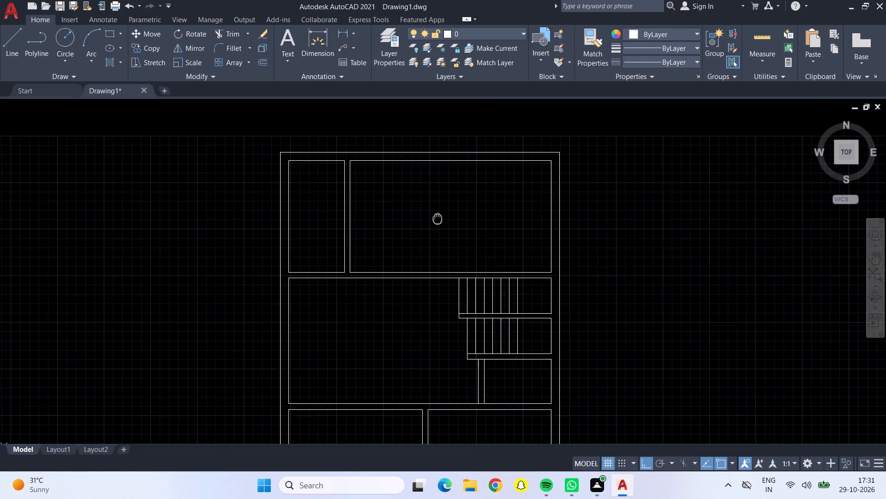
middle_drag(436, 225, 416, 273)
scroll(433, 280, up, 1)
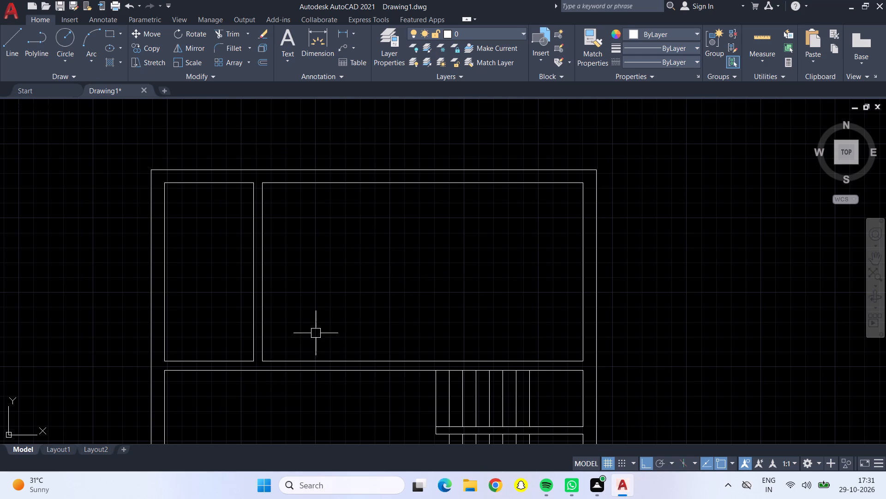
scroll(322, 326, down, 1)
middle_drag(344, 313, 402, 230)
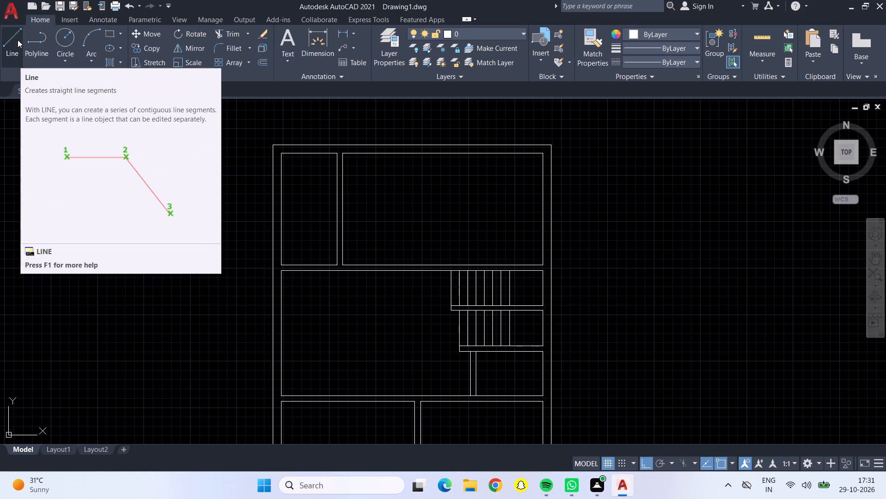
Draw a line from the upper-right room's lower-left corner 1' right along the wall, perpendicularly across the partition, and 3' further right.
click(18, 40)
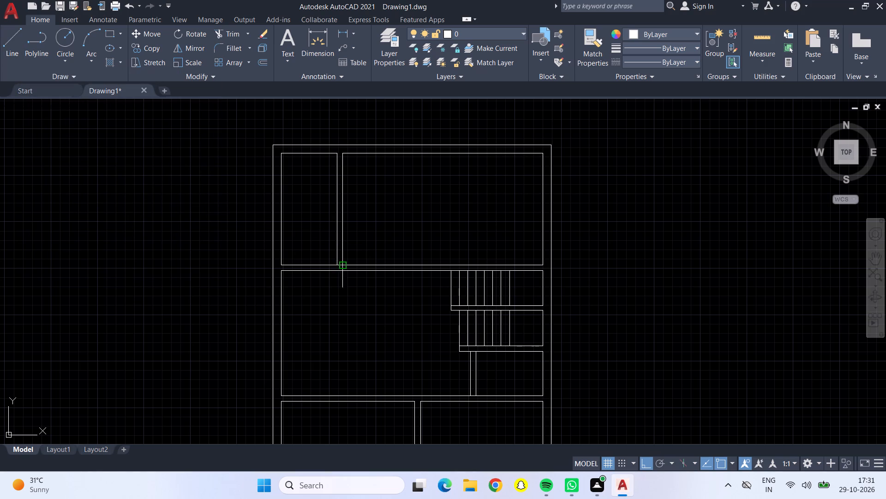
scroll(337, 255, up, 2)
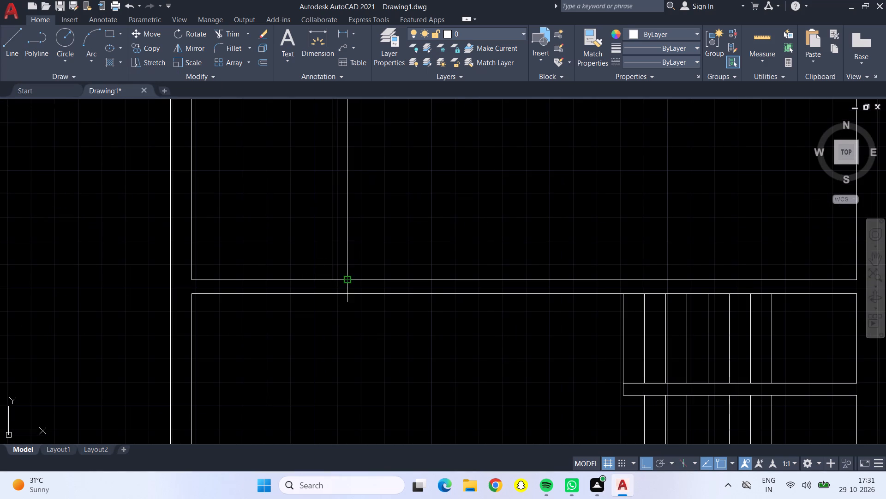
drag(347, 281, 357, 281)
key(1)
key(apostrophe)
key(Return)
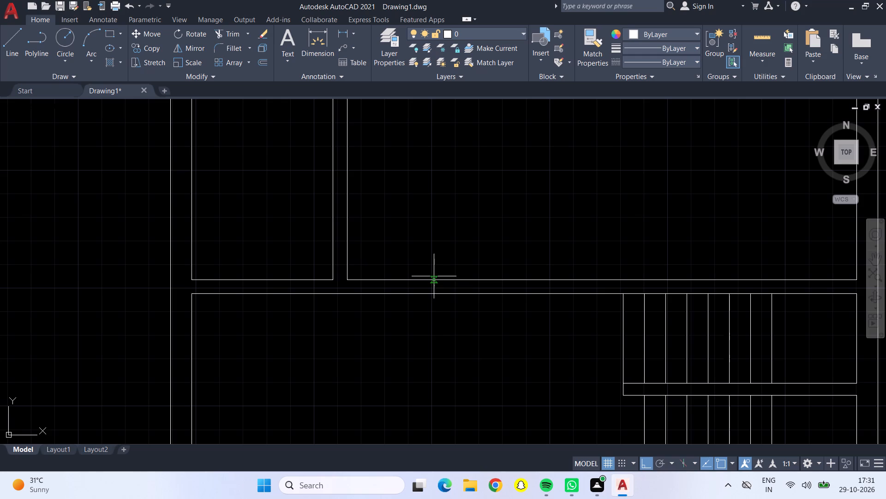
click(373, 291)
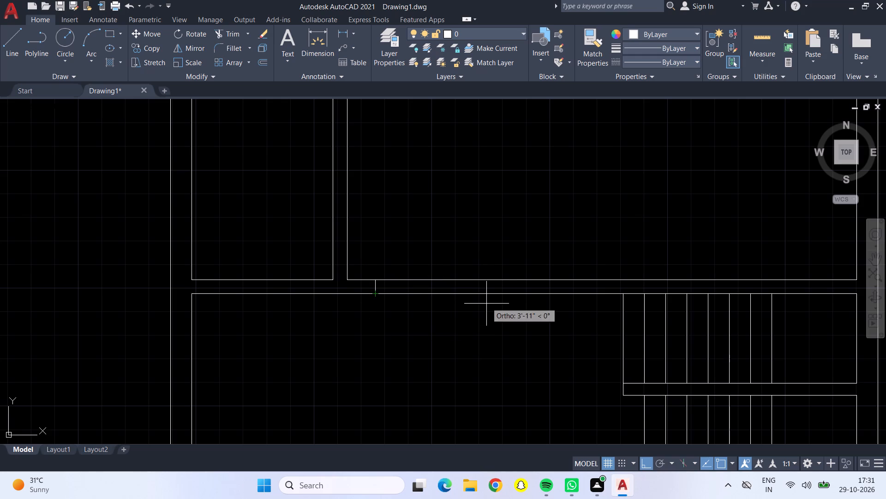
text(3')
key(Return)
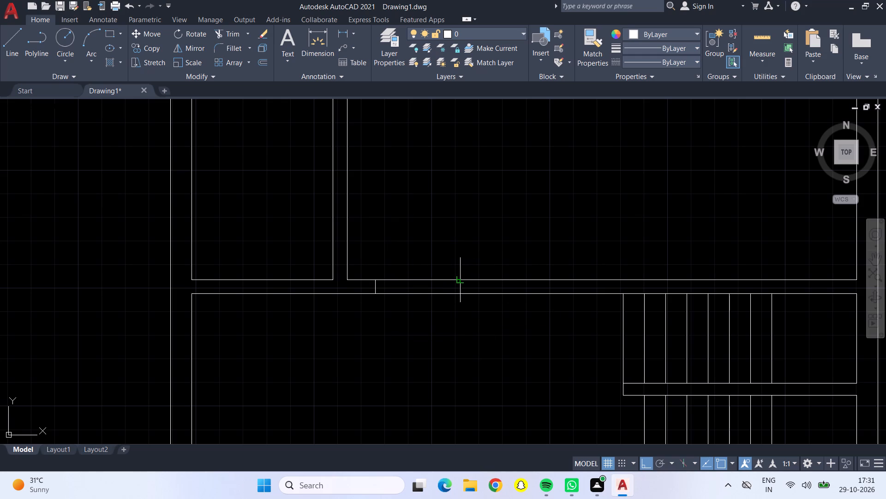
key(Escape)
From DesignCenter's Home - Space Planner blocks, insert one Bed - Queen and two Lamp - Table blocks outside the plan's left outer wall.
key(ctrl+2)
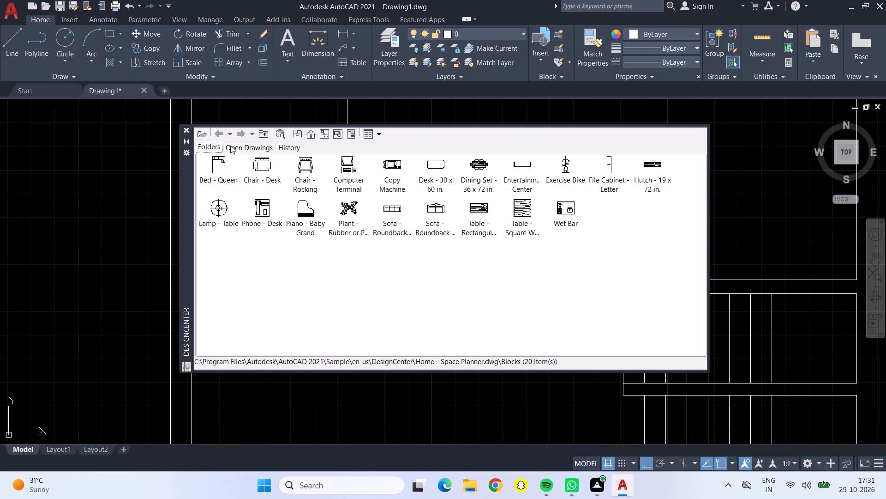
drag(215, 167, 80, 213)
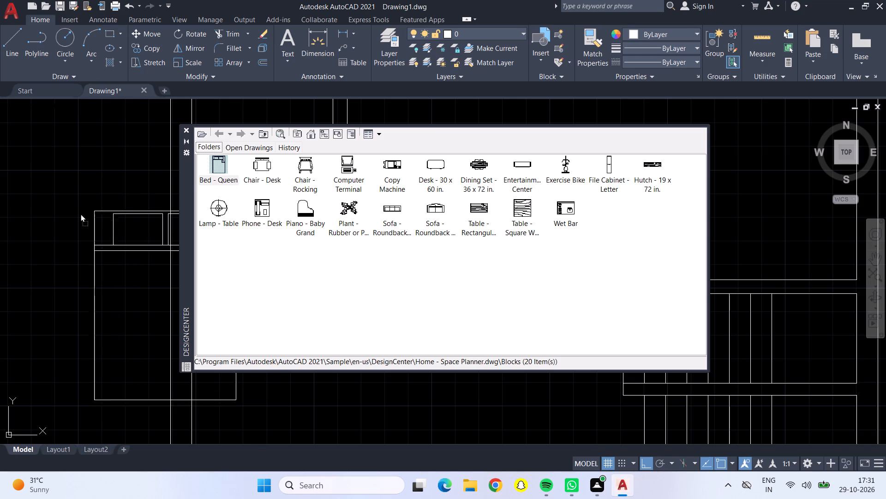
drag(80, 213, 19, 193)
drag(219, 206, 204, 218)
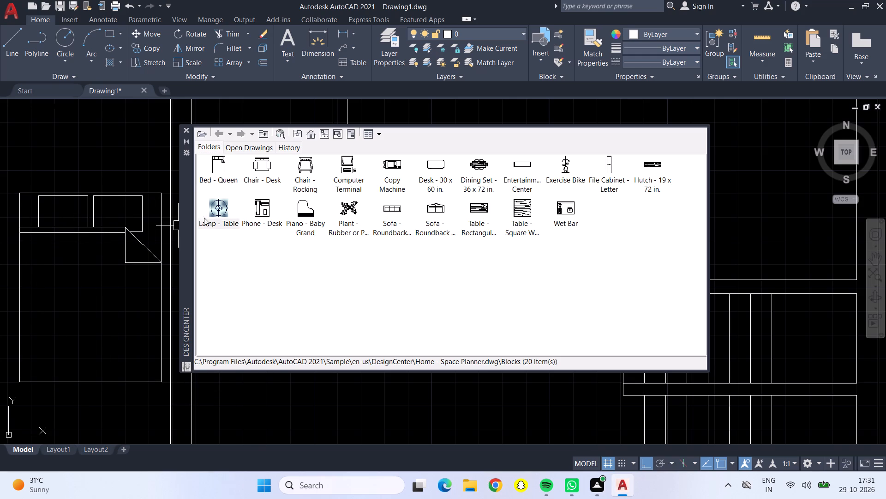
drag(204, 218, 91, 288)
drag(225, 205, 123, 347)
Insert the Dining Set - 36 x 72 in. block in the middle-left room and the rectangular table block near the upper staircase.
drag(479, 160, 397, 310)
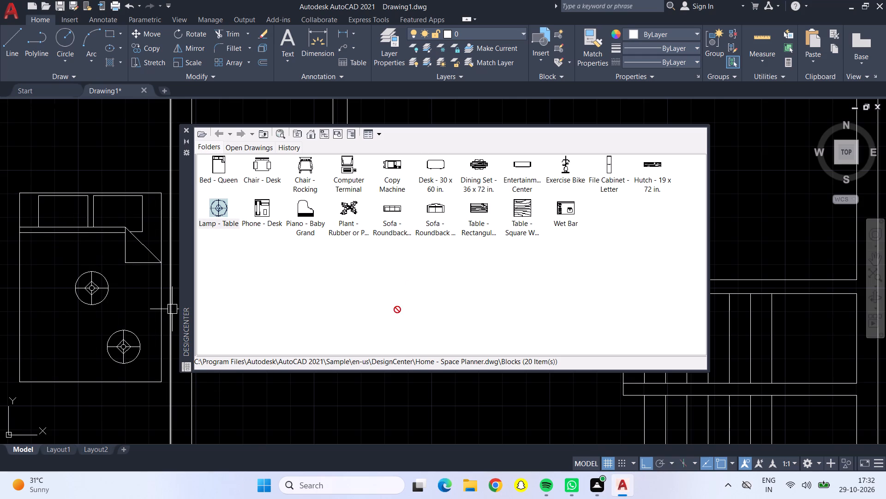
drag(397, 310, 356, 401)
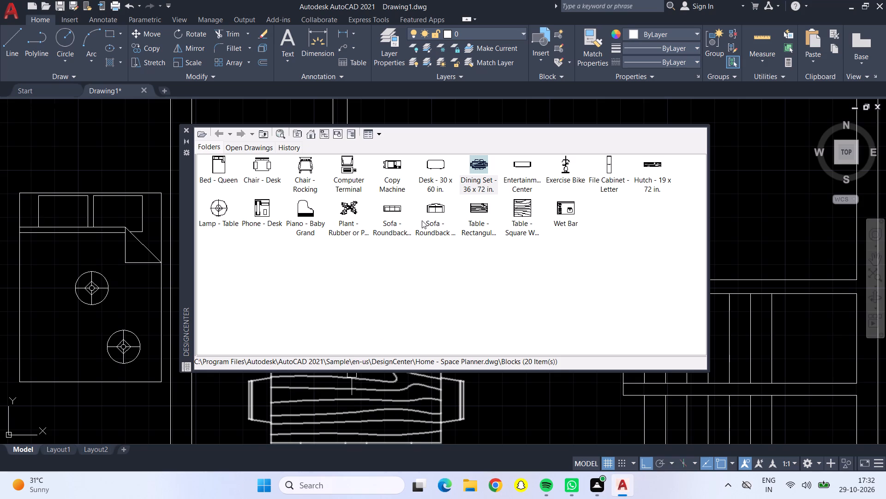
drag(483, 208, 549, 393)
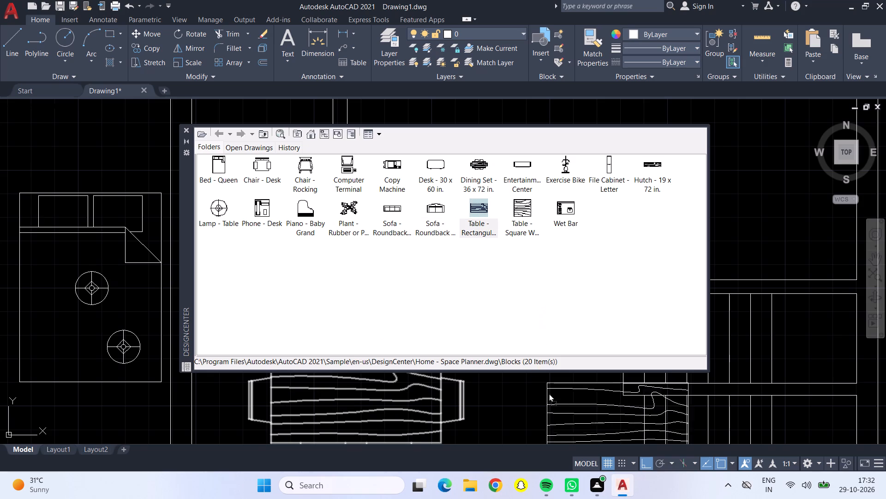
drag(549, 393, 509, 382)
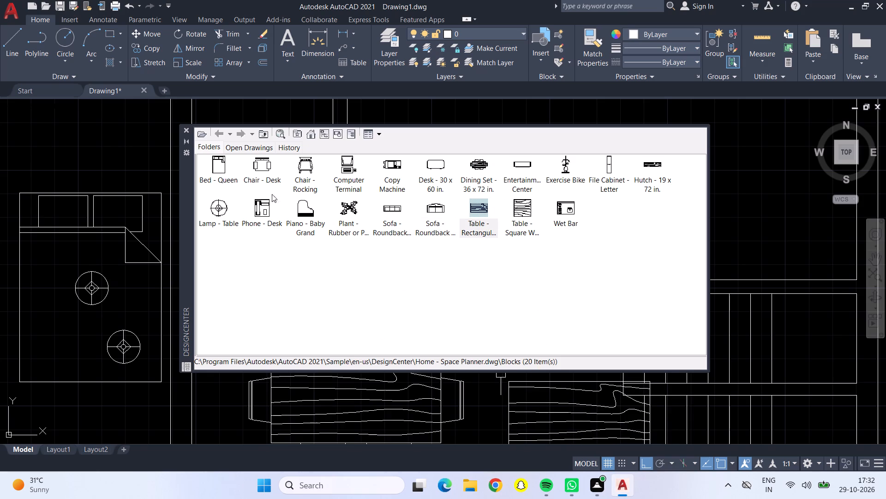
Browse the sample DesignCenter drawings to House Designer.dwg and open its blocks.
click(306, 137)
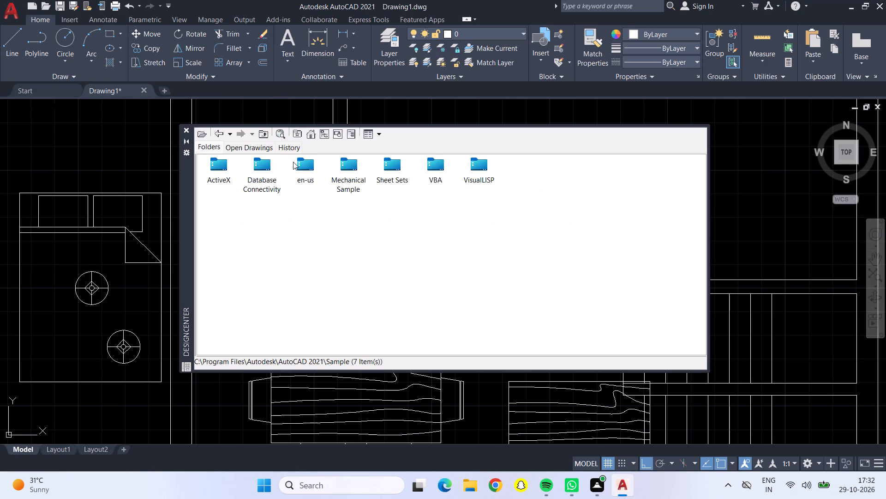
double_click(297, 162)
double_click(300, 164)
double_click(262, 169)
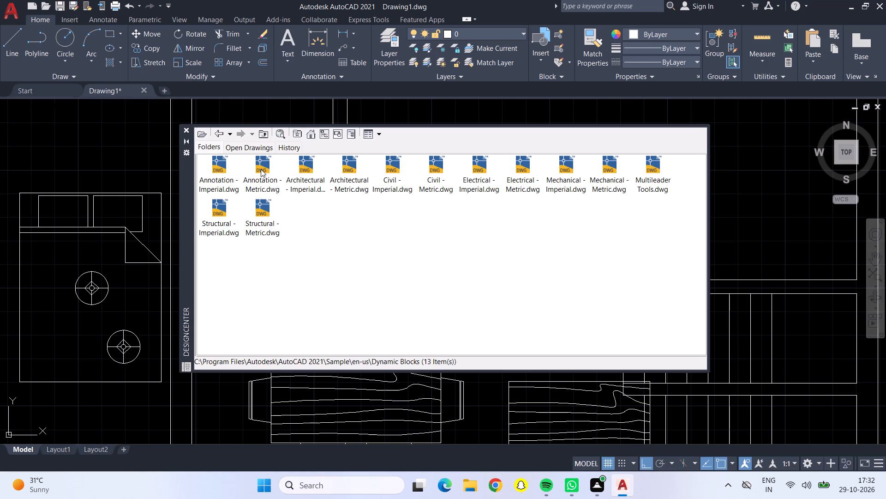
click(217, 134)
double_click(223, 174)
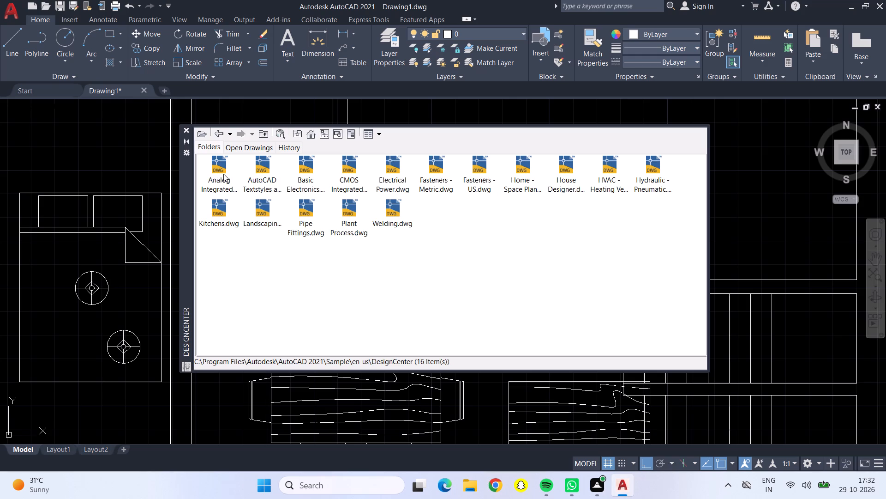
double_click(520, 172)
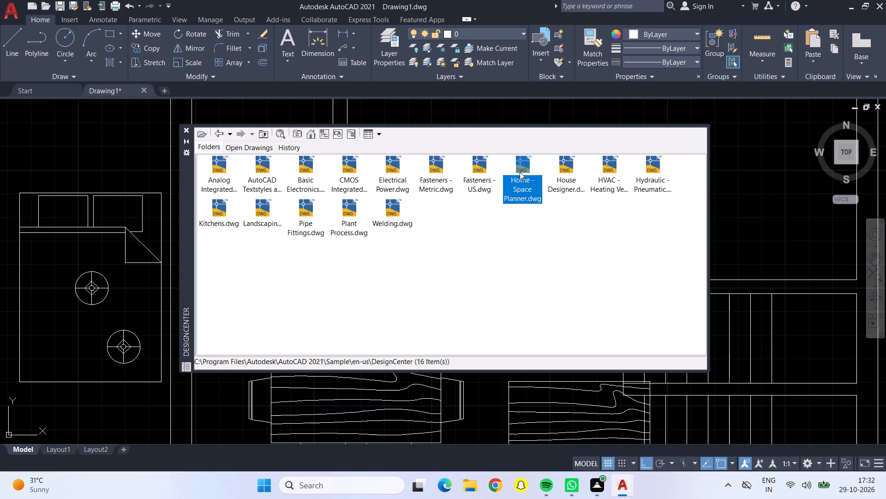
double_click(229, 163)
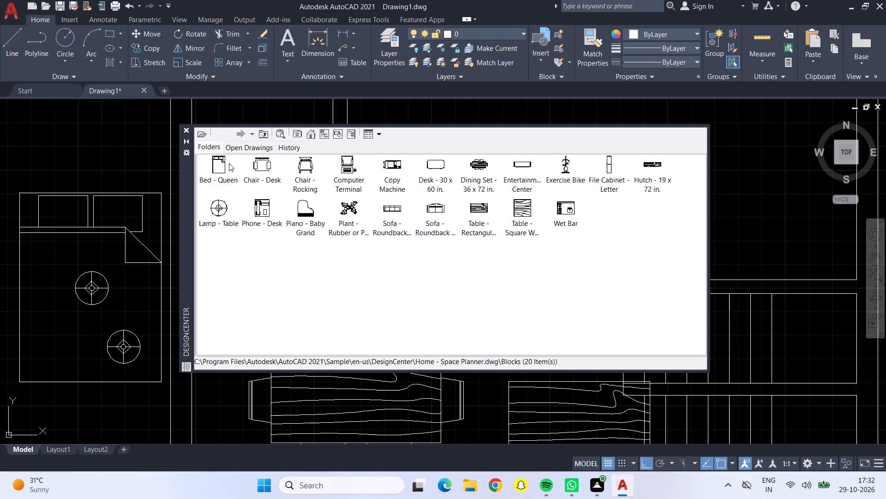
click(218, 140)
click(218, 140)
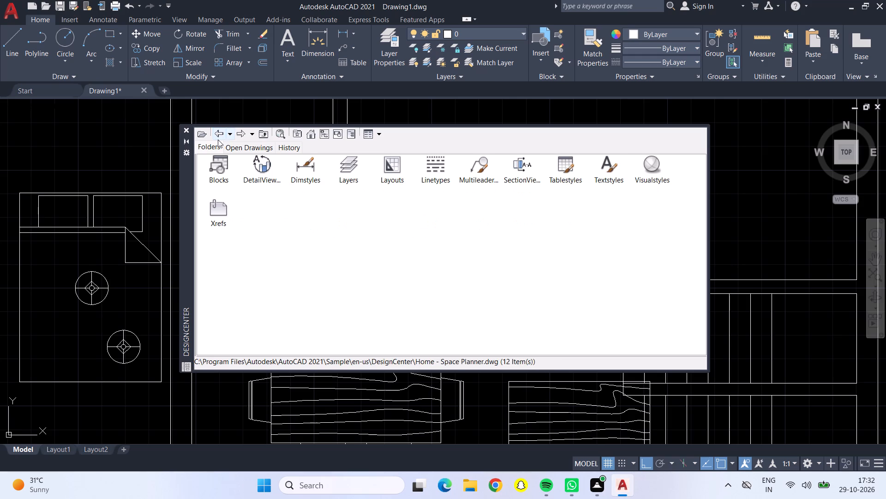
click(218, 134)
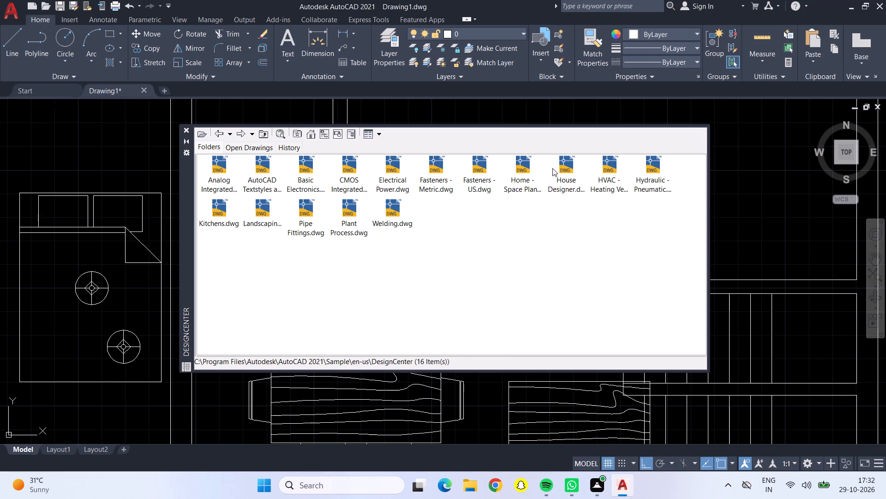
double_click(562, 167)
double_click(222, 164)
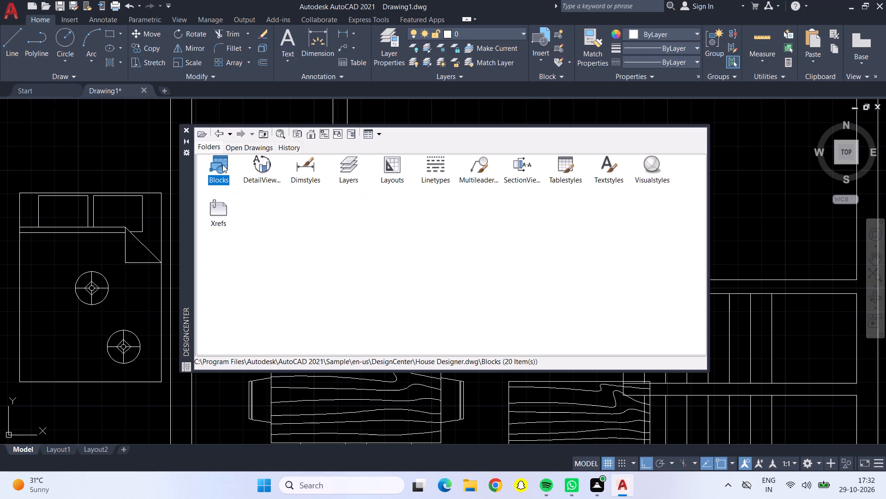
Insert the Bath Tub - 26 x 60 in., Sink - Oval top and top-view bathroom faucet blocks over the bed outside the left outer wall.
drag(219, 168, 8, 122)
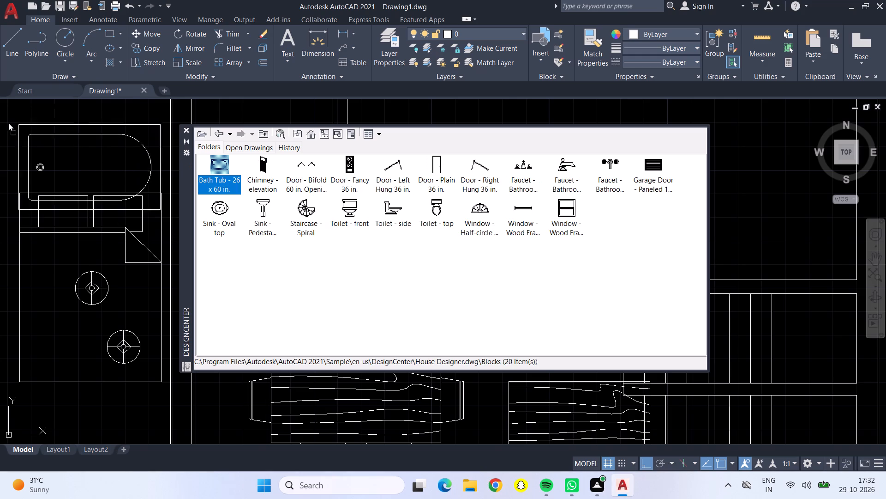
drag(8, 122, 20, 128)
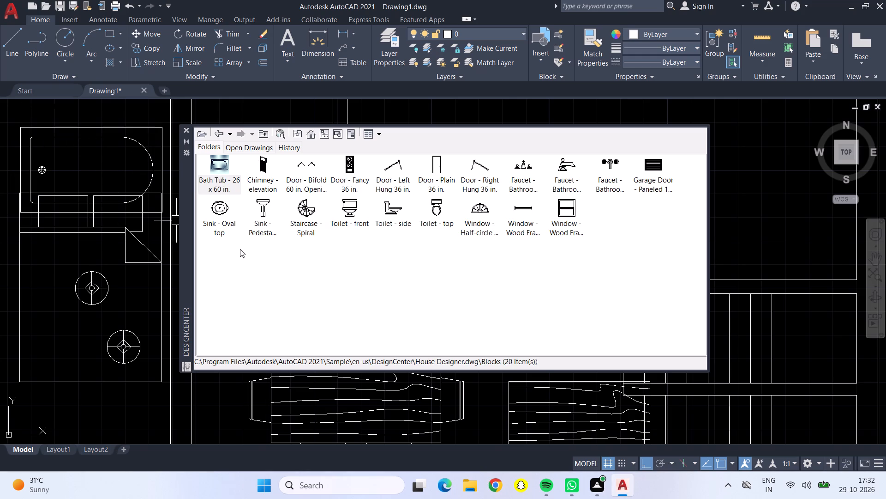
drag(221, 206, 65, 260)
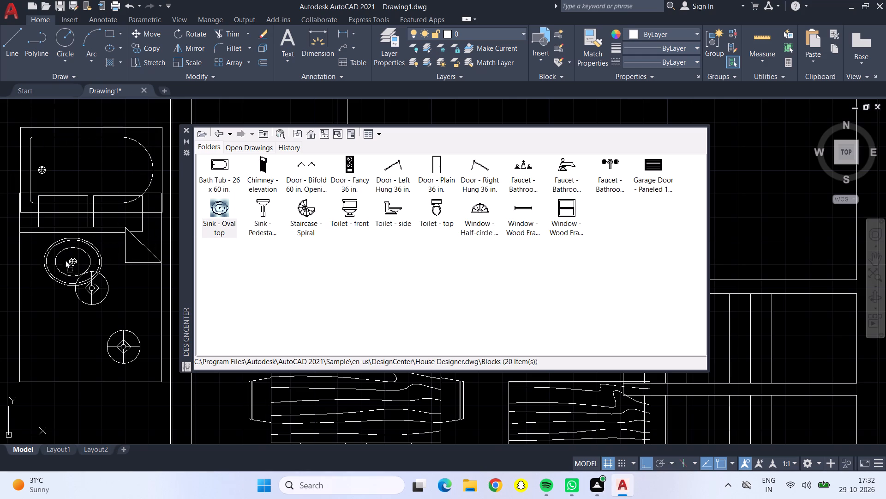
drag(65, 260, 58, 257)
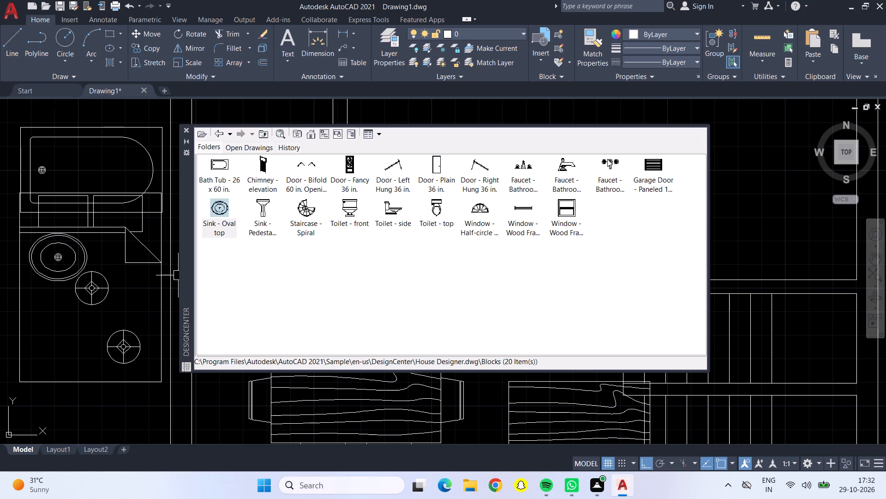
drag(608, 159, 48, 329)
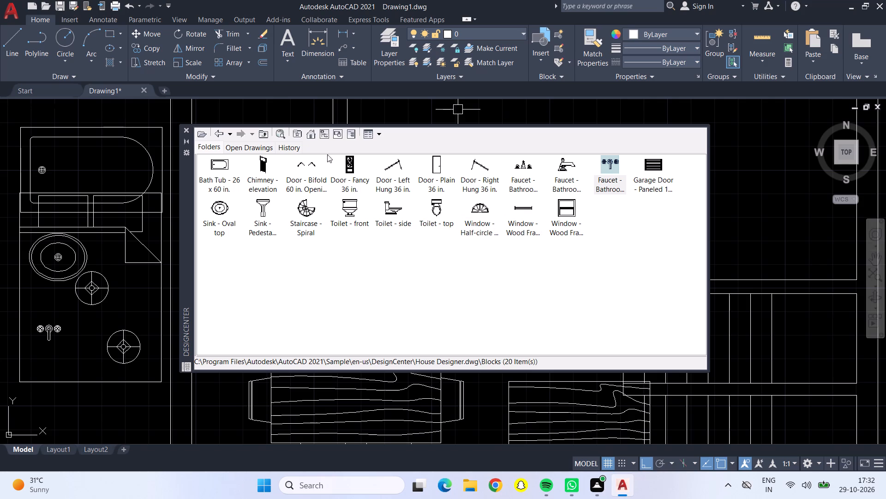
Open the blocks of Kitchens.dwg in DesignCenter and insert Range-Oven - 30 in top just below the bed outside the plan.
click(218, 136)
click(218, 136)
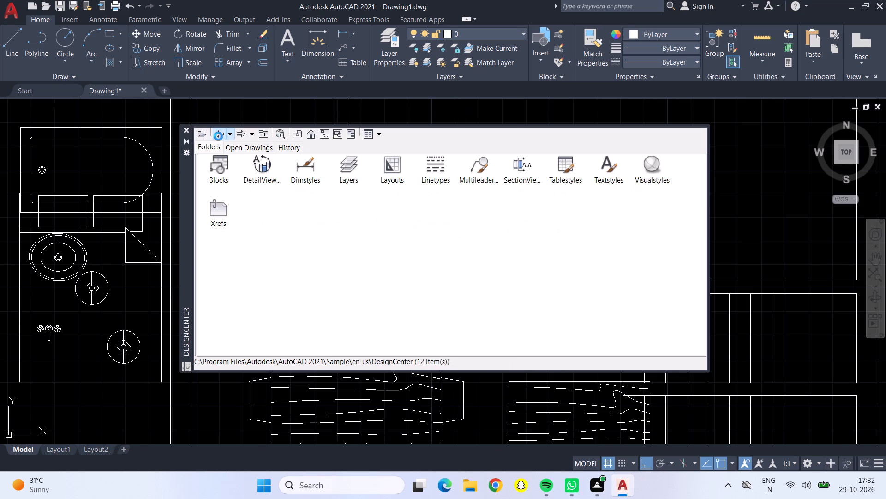
double_click(221, 204)
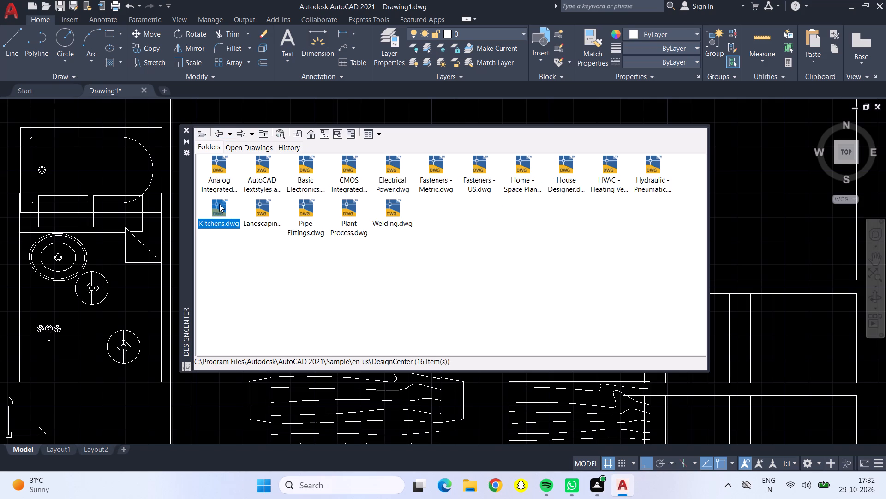
double_click(219, 204)
double_click(219, 159)
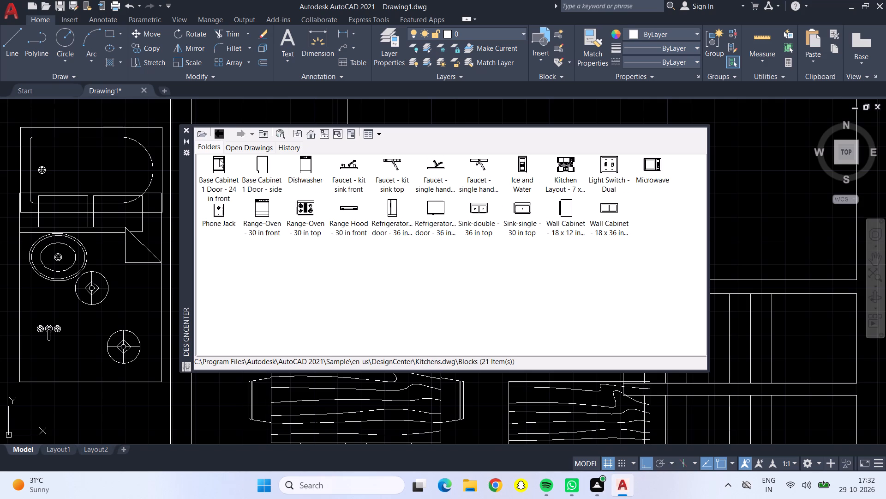
drag(306, 205, 240, 327)
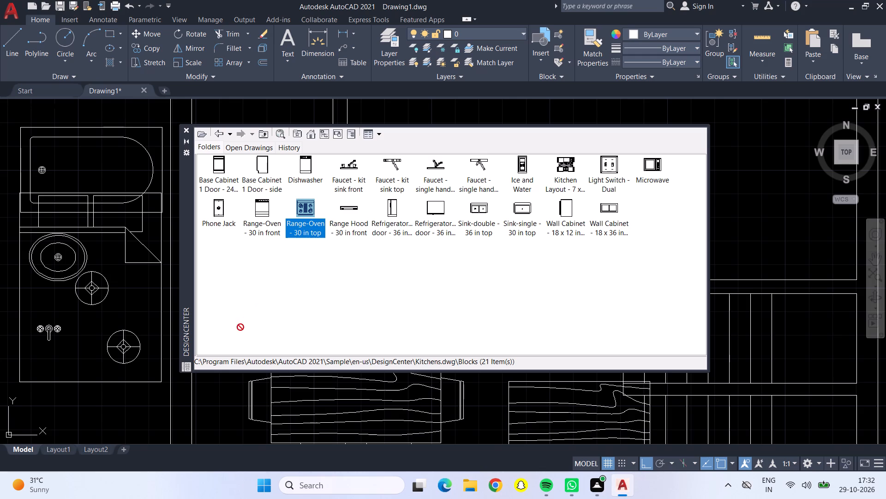
drag(240, 327, 89, 385)
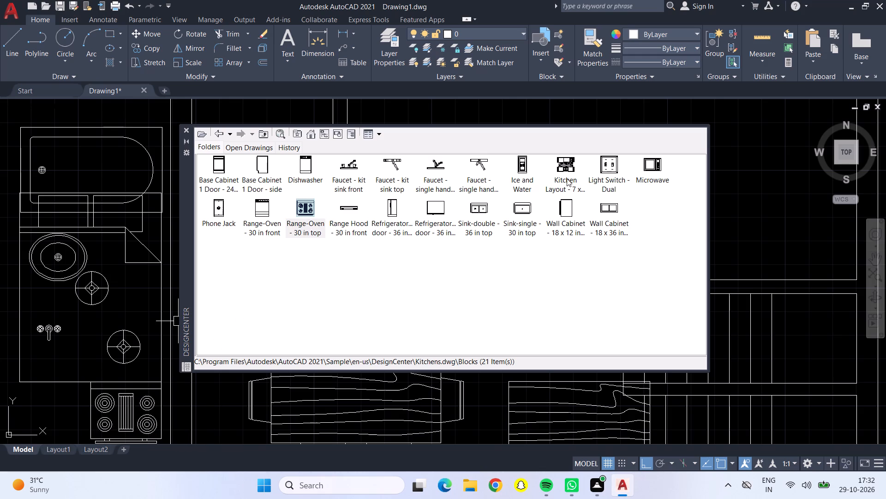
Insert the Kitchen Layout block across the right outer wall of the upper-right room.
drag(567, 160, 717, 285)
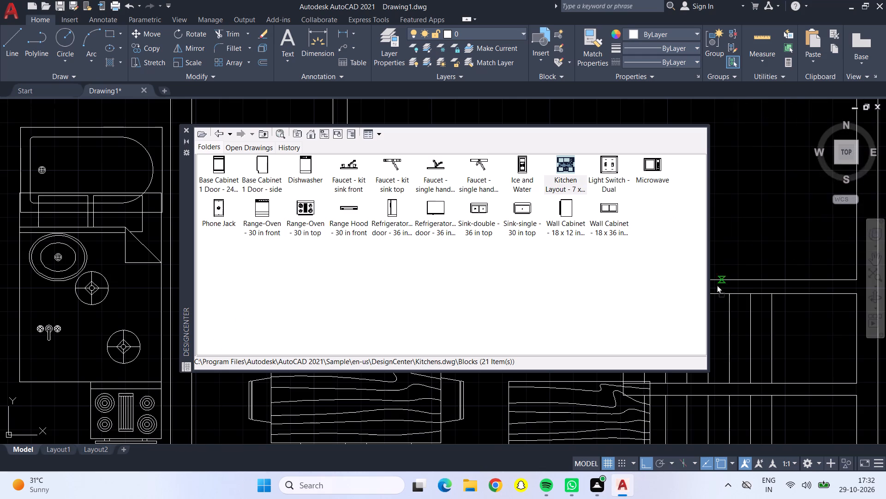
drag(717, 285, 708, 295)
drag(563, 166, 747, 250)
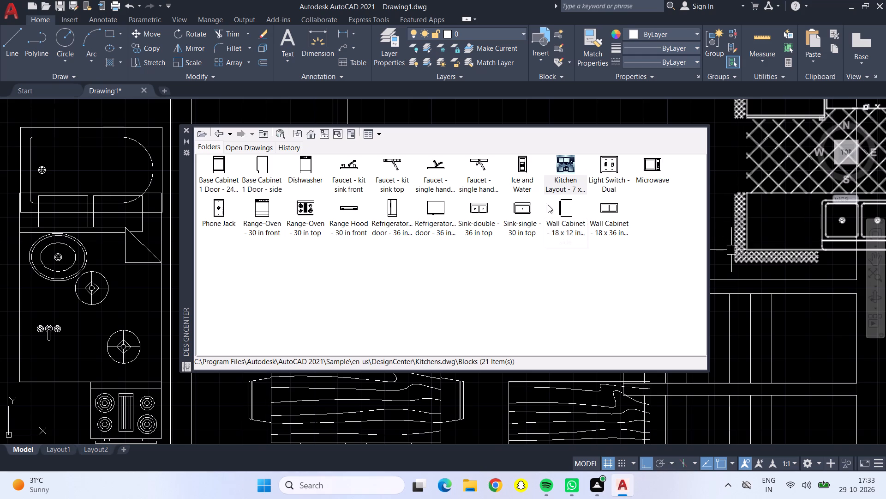
Insert the Microwave block beside the range-oven at the left outer wall, and close DesignCenter.
drag(651, 161, 175, 427)
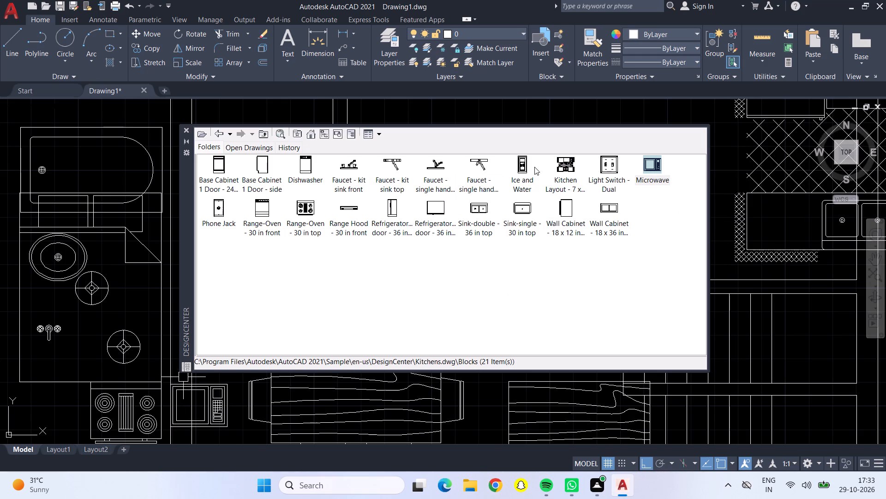
drag(612, 168, 429, 357)
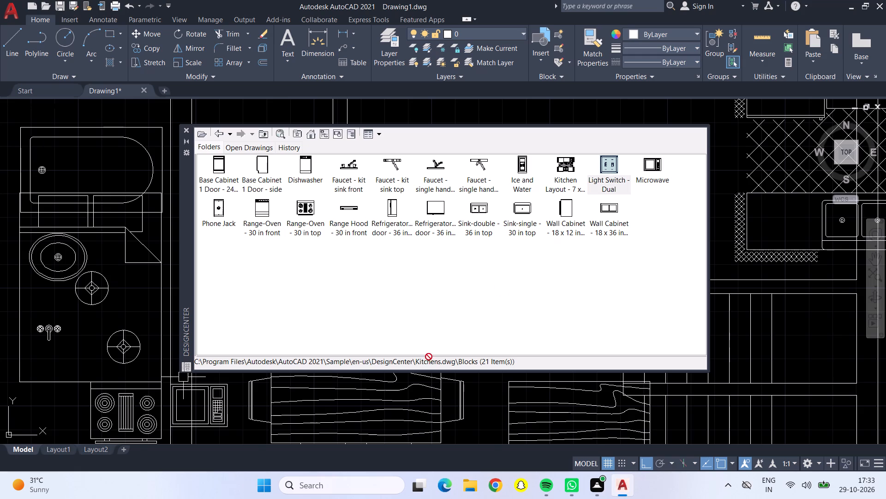
drag(429, 357, 610, 173)
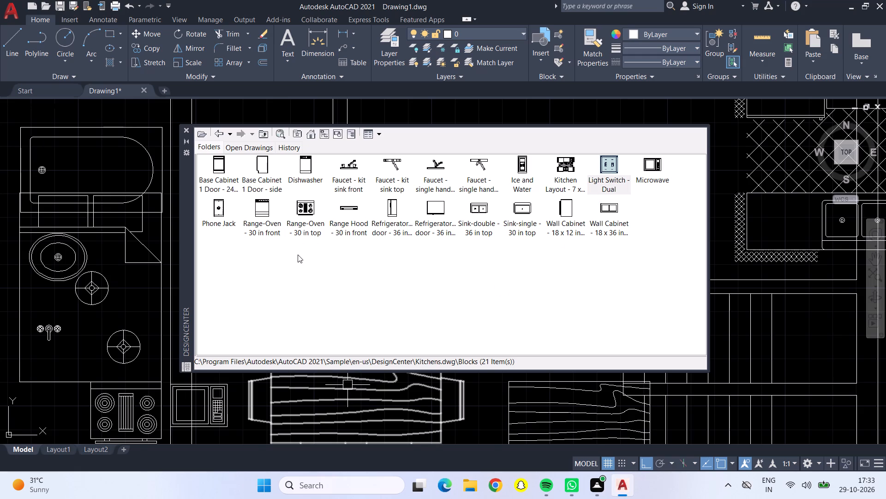
click(309, 207)
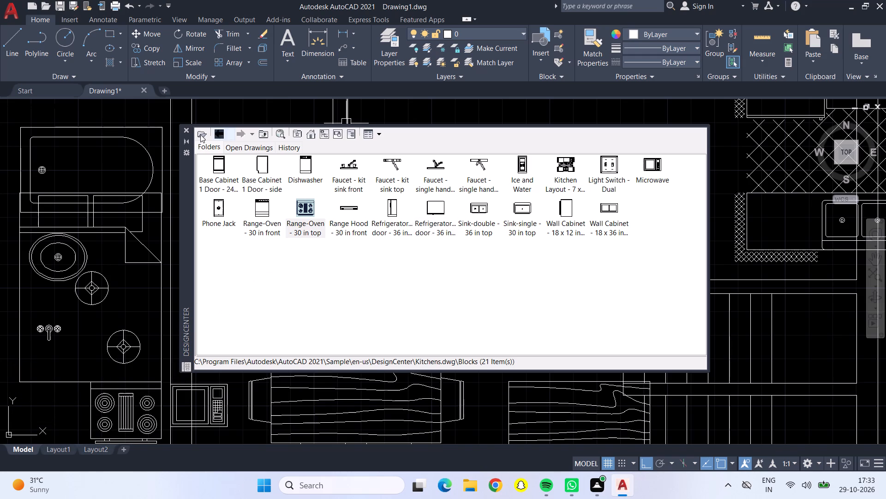
click(188, 126)
Move the bathtub block horizontally into the upper-left room between its side walls, and down against the room's bottom wall.
scroll(479, 261, down, 1)
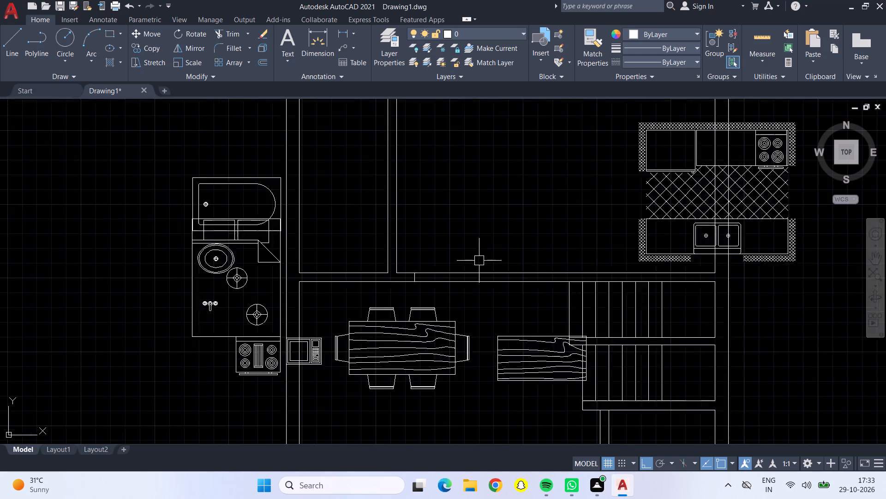
scroll(479, 261, down, 1)
click(322, 217)
click(321, 208)
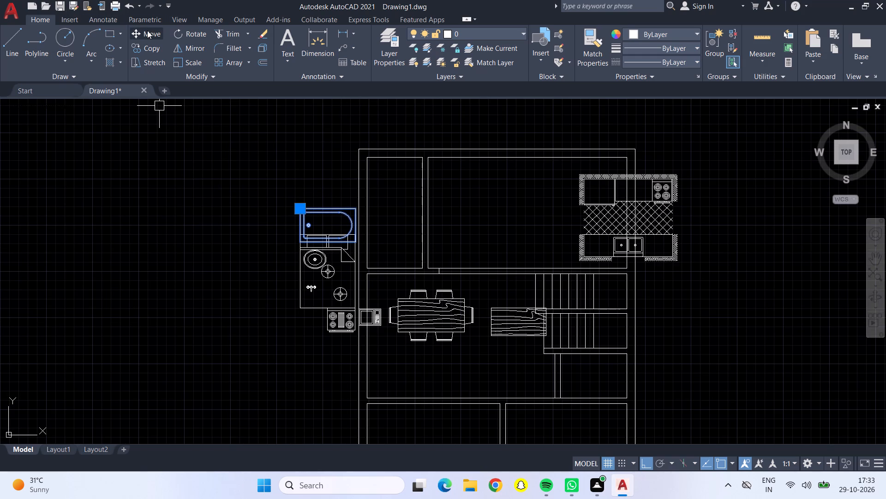
click(147, 30)
click(311, 207)
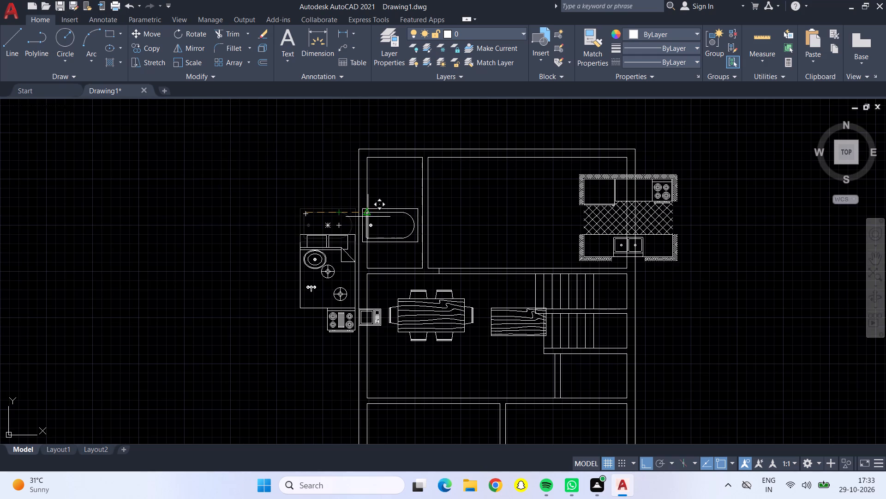
scroll(374, 217, up, 2)
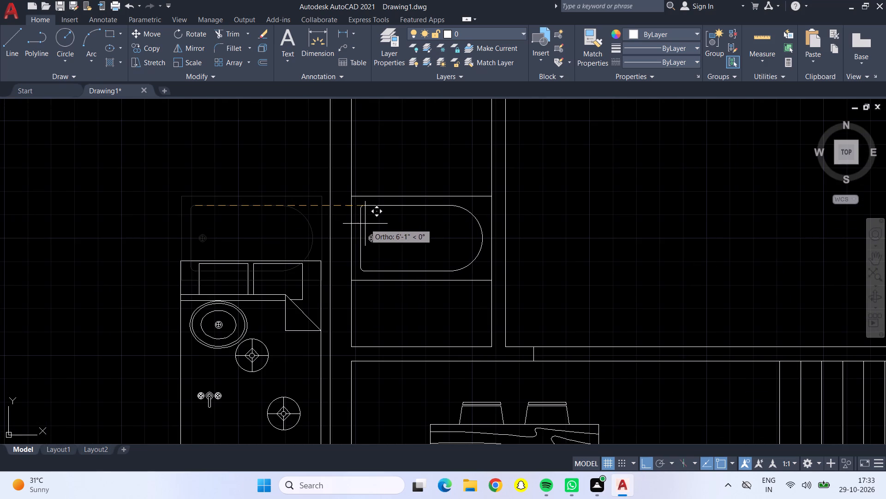
click(365, 224)
click(405, 204)
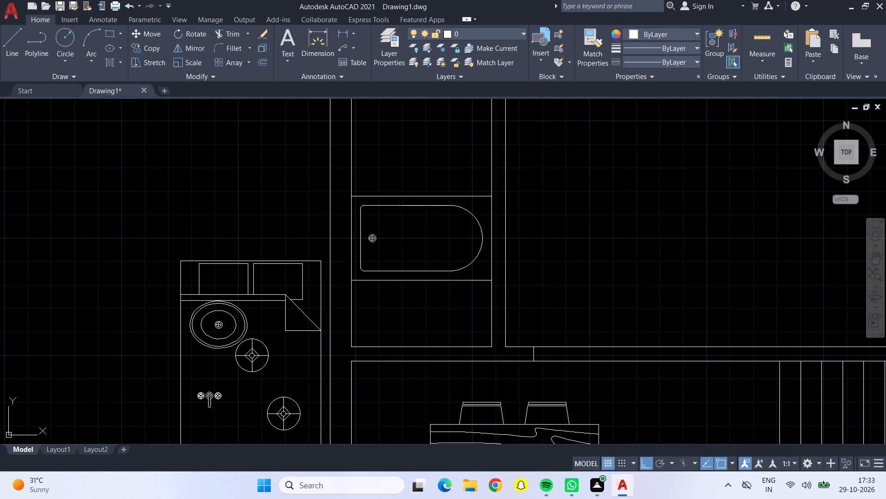
click(150, 37)
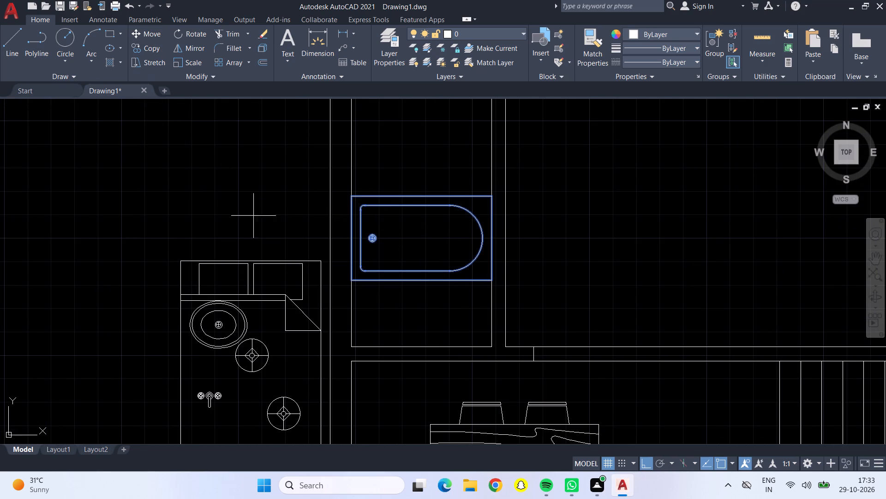
click(419, 281)
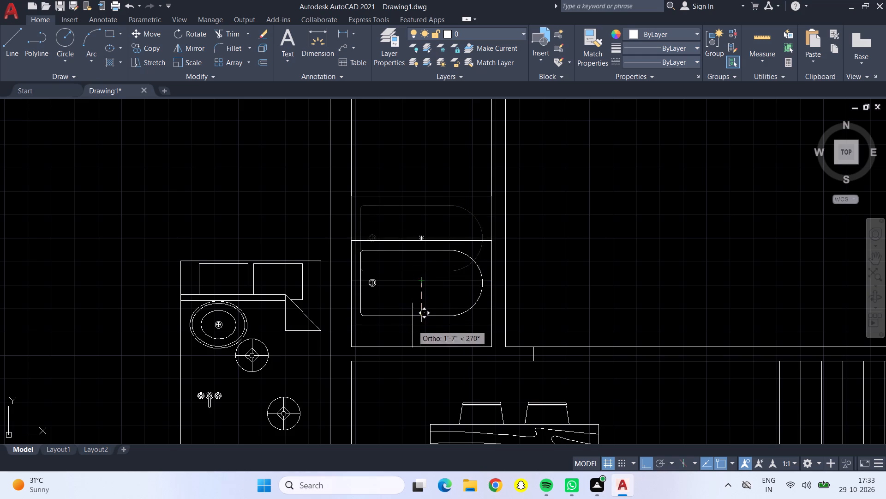
click(418, 348)
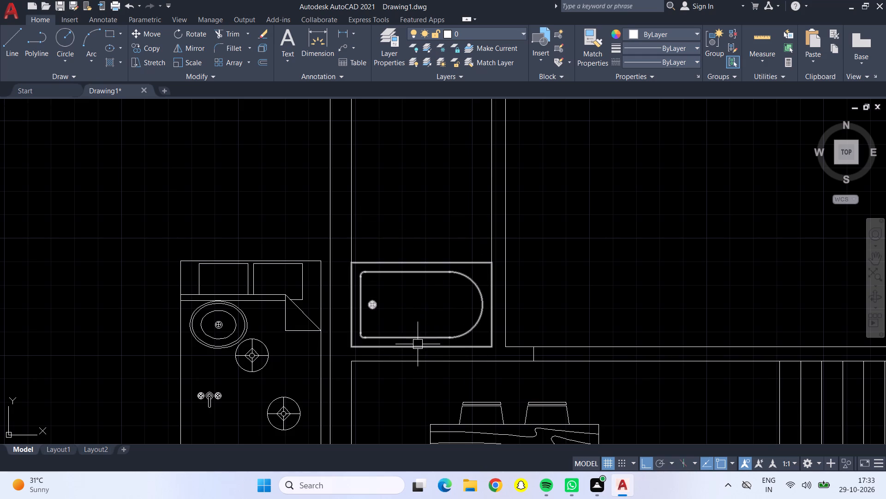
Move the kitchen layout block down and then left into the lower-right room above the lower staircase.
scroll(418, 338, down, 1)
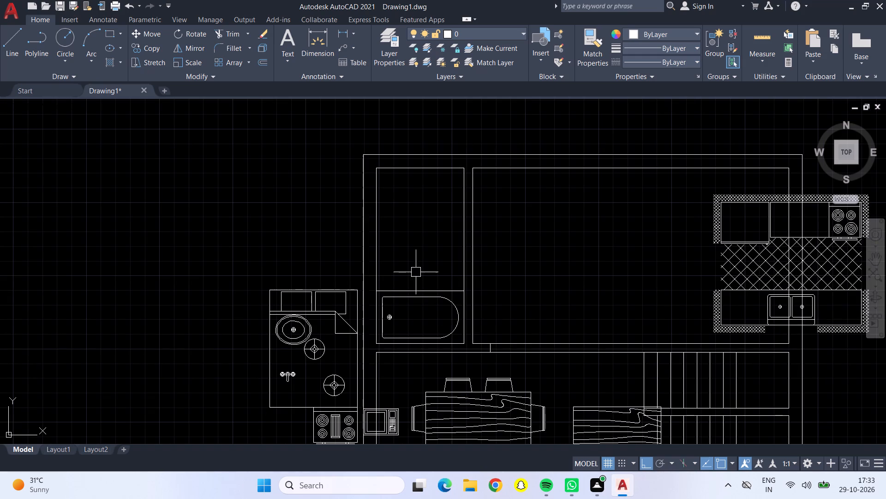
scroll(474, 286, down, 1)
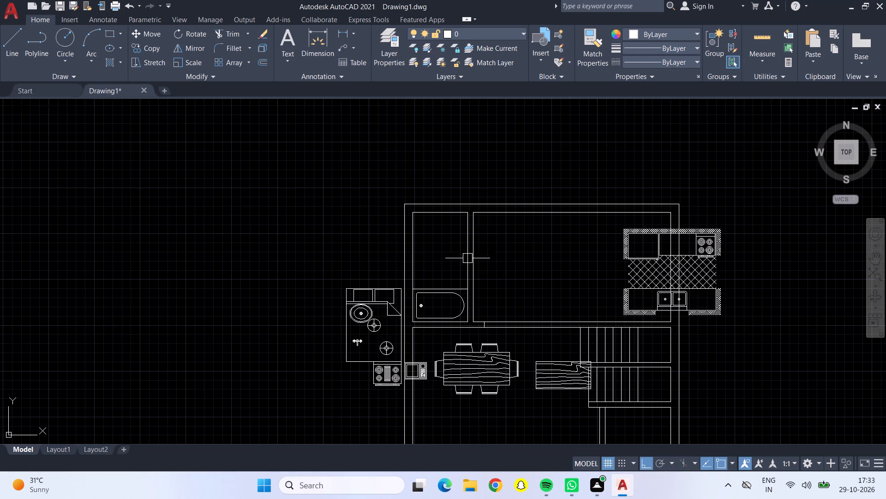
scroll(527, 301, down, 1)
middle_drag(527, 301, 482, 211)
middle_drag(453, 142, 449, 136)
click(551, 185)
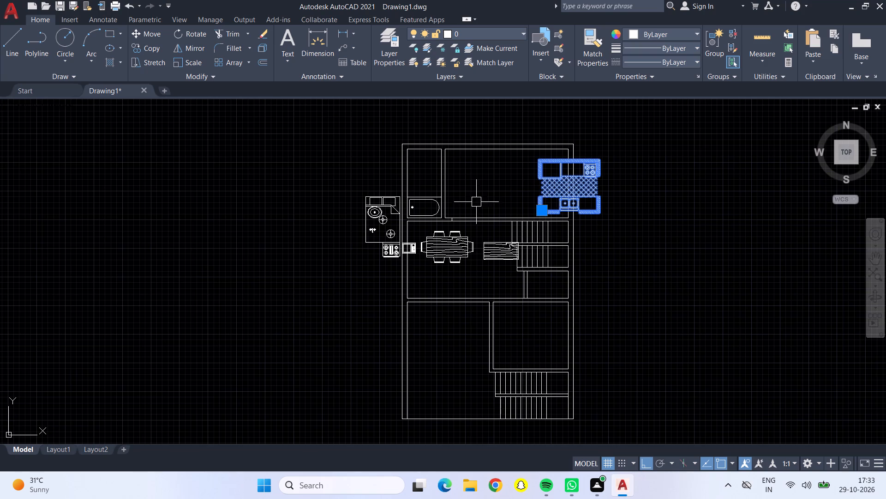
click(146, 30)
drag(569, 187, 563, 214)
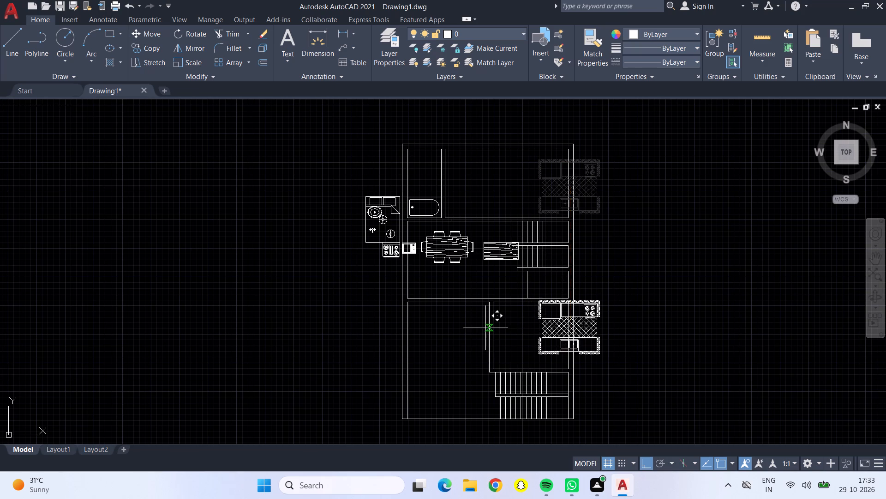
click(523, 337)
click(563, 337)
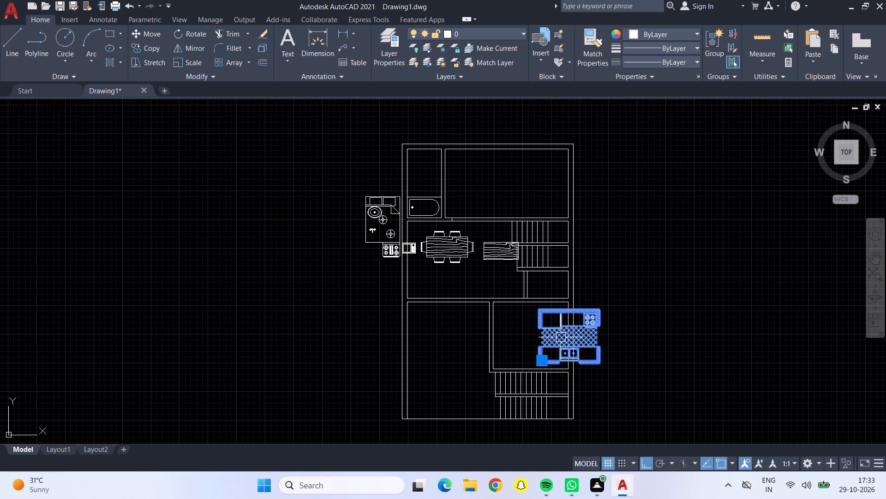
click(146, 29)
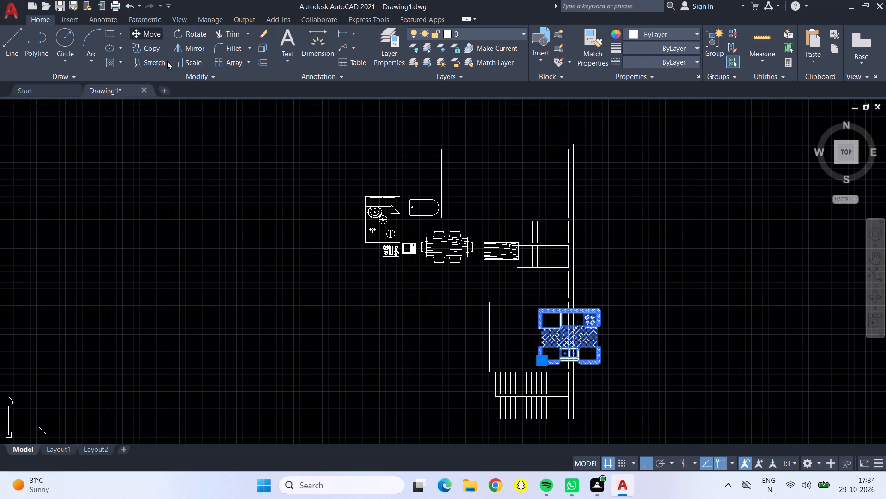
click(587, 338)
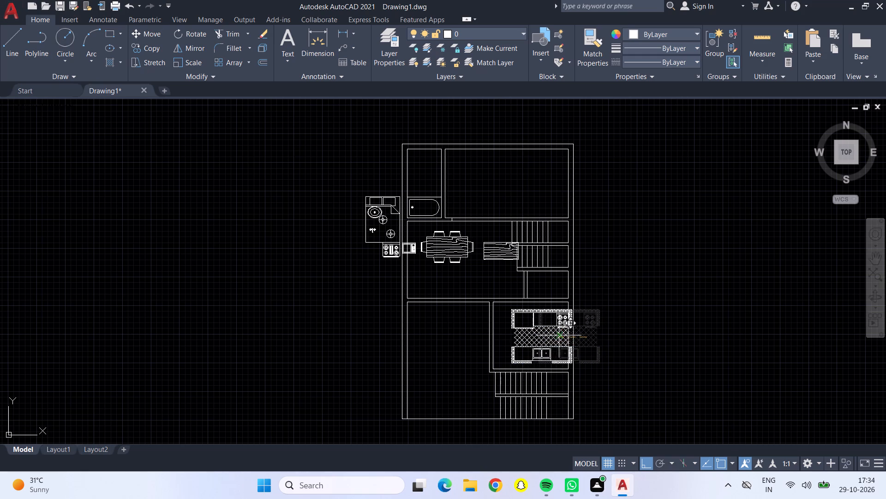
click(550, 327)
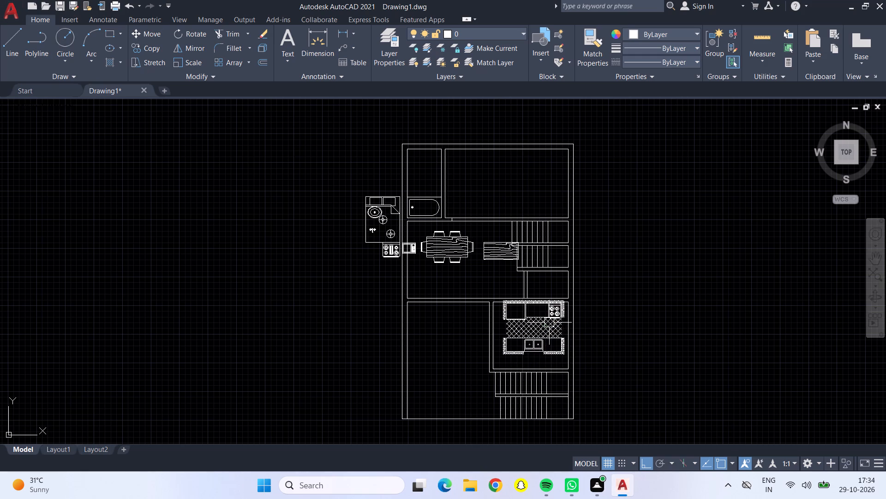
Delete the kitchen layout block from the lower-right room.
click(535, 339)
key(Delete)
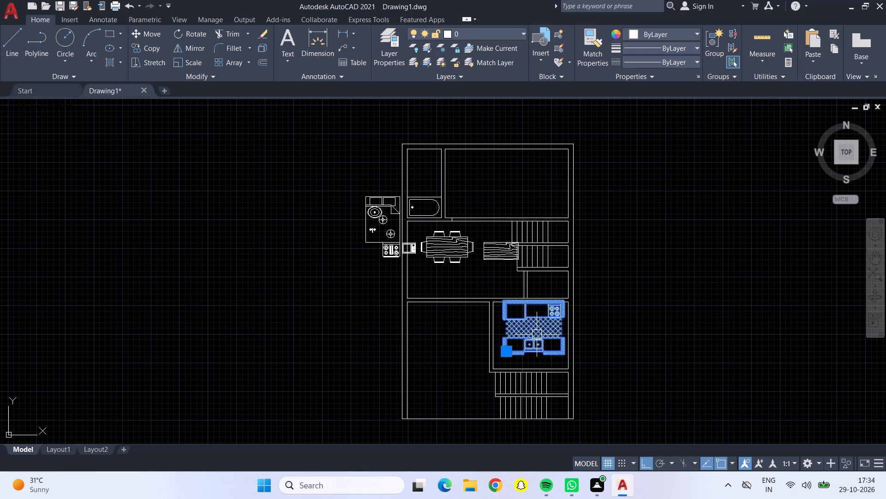
Examine the lower-right room and the furniture blocks still placed outside the left outer wall.
scroll(666, 299, down, 1)
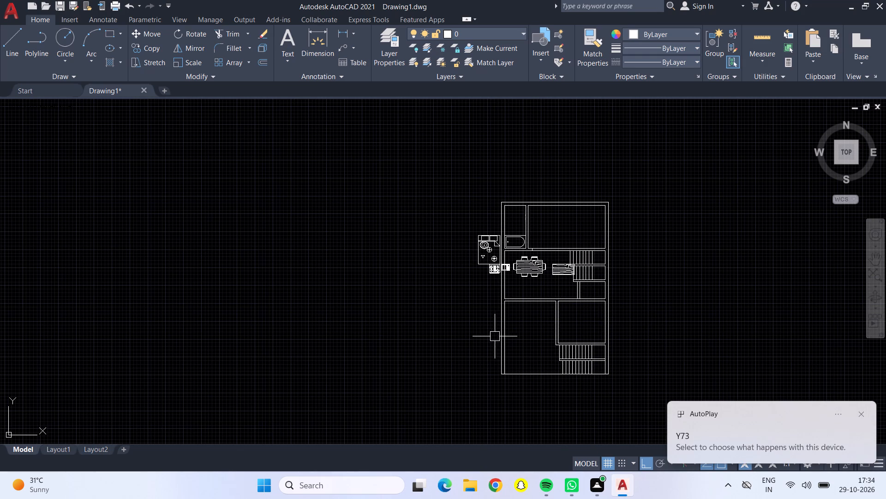
scroll(545, 330, up, 1)
middle_drag(605, 325, 605, 364)
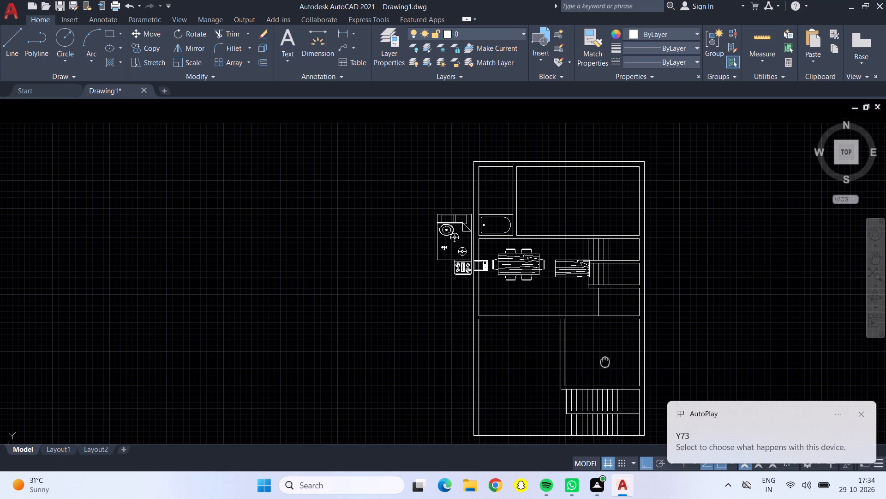
middle_drag(605, 364, 576, 394)
scroll(550, 390, up, 1)
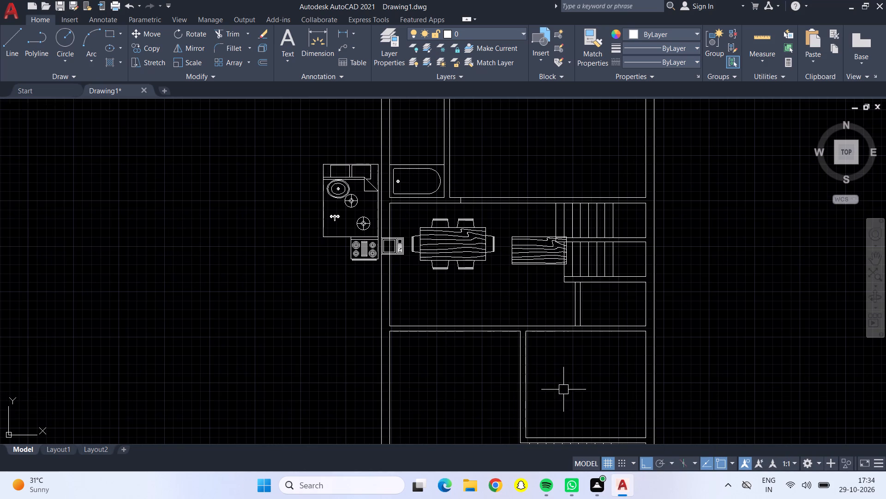
middle_drag(575, 386, 498, 389)
scroll(495, 383, up, 1)
scroll(495, 383, down, 1)
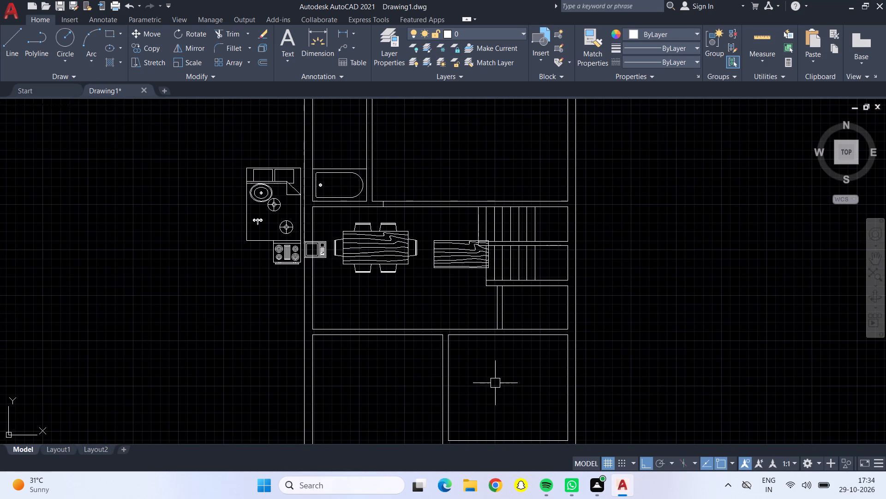
middle_click(446, 303)
middle_drag(503, 391, 506, 485)
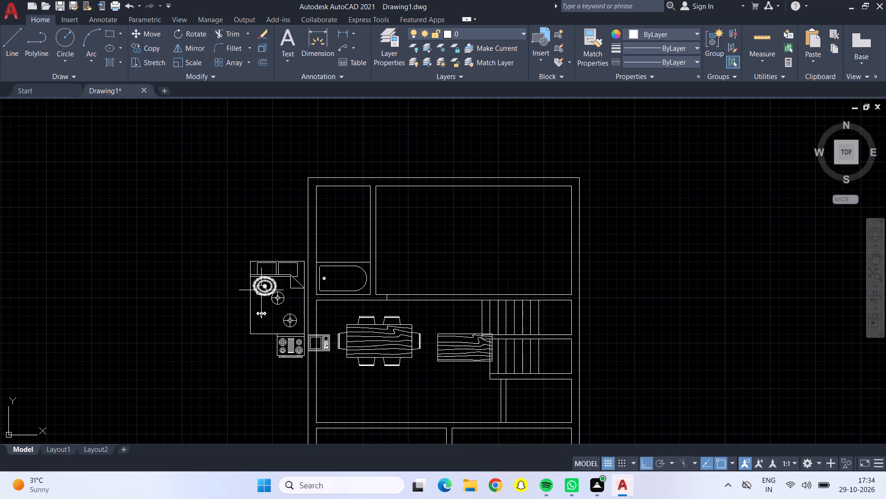
scroll(259, 290, up, 2)
scroll(261, 290, down, 1)
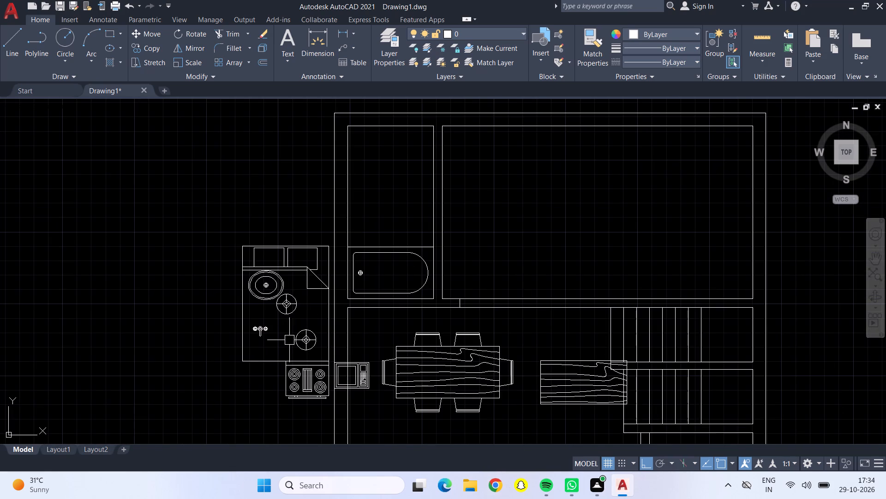
scroll(289, 340, down, 2)
scroll(278, 366, up, 2)
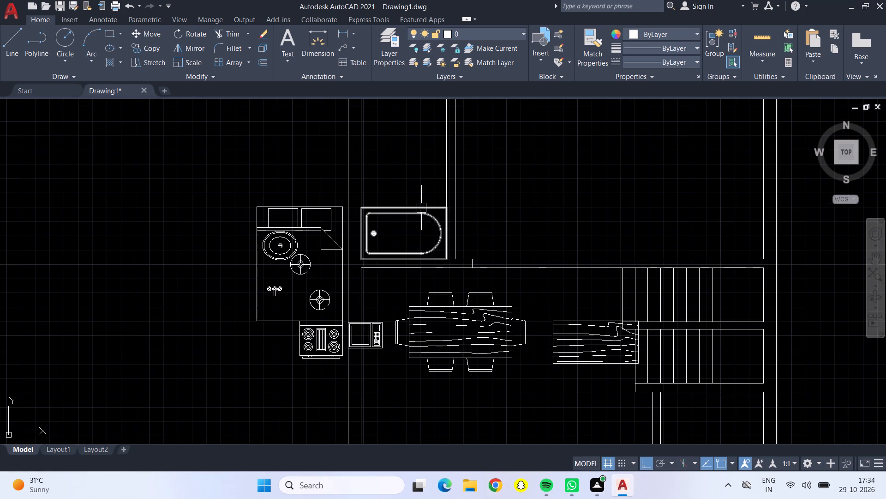
Move the double bed block horizontally left, away from the other blocks outside the left outer wall.
middle_drag(413, 179, 414, 271)
scroll(416, 271, down, 1)
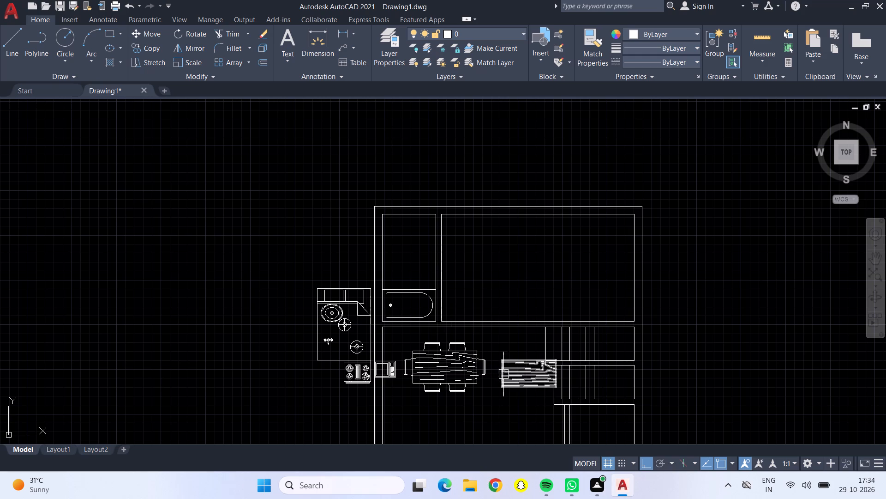
click(348, 300)
click(145, 32)
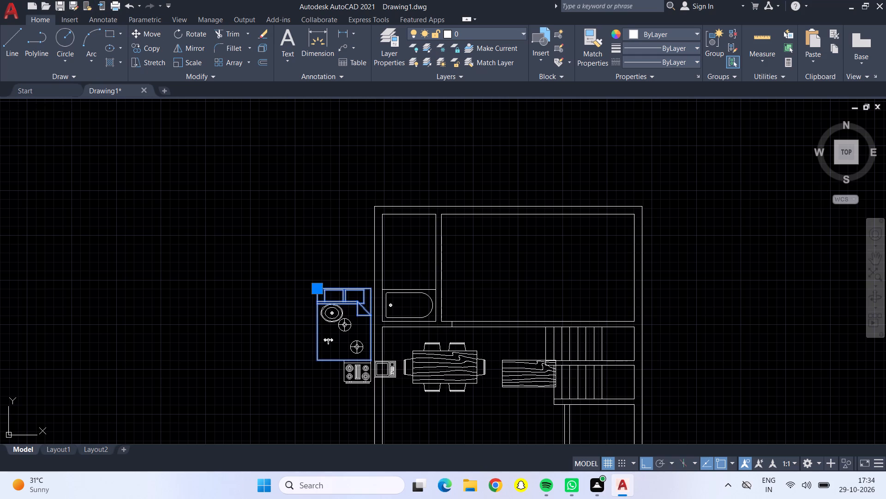
click(357, 293)
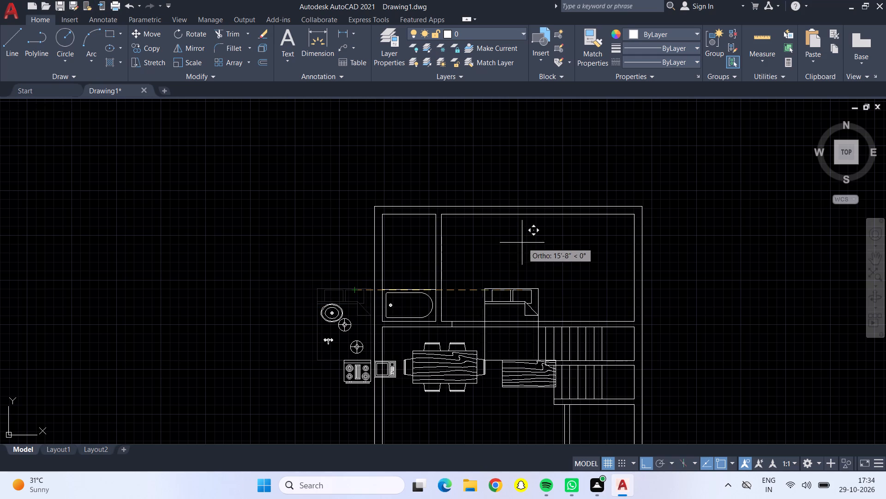
click(181, 239)
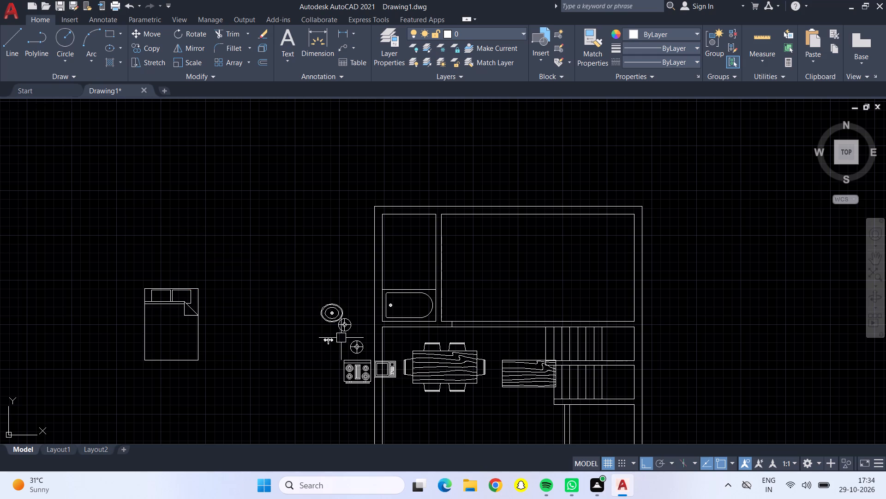
Move the two round cross-marked blocks horizontally left, placing one on each side of the bed block.
click(346, 326)
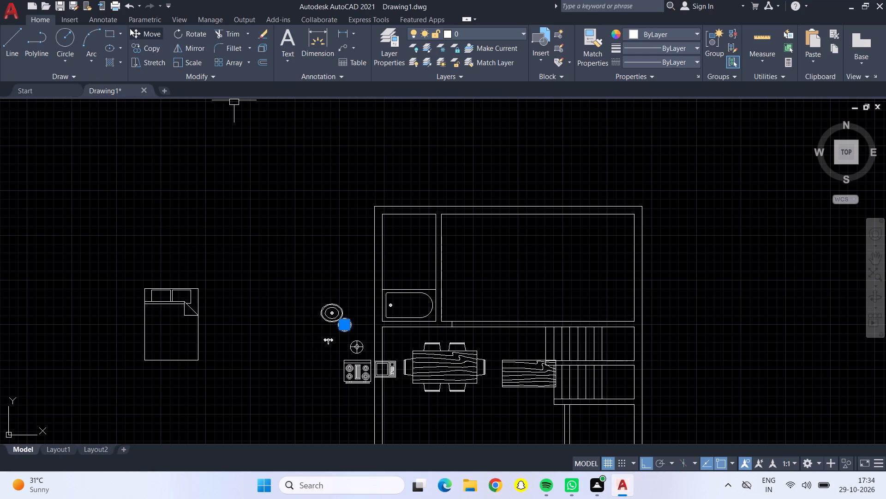
click(129, 27)
click(155, 35)
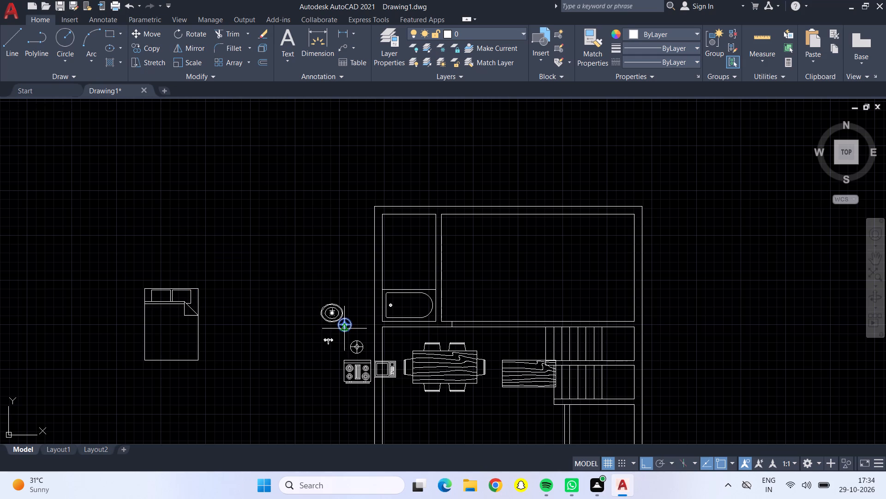
click(347, 329)
click(211, 302)
click(355, 349)
click(153, 36)
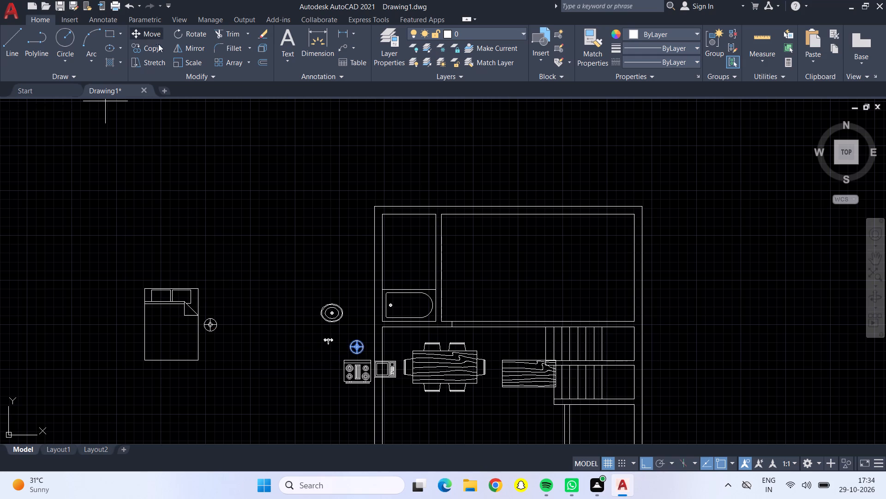
drag(357, 349, 346, 350)
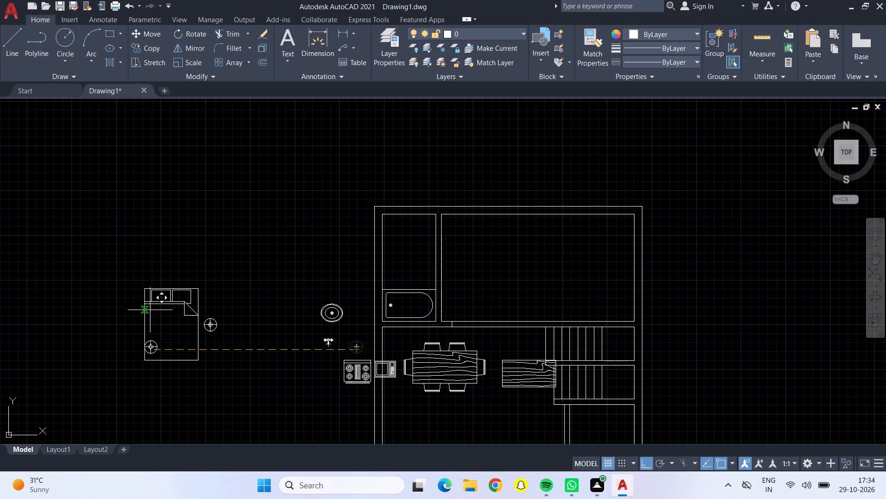
click(129, 302)
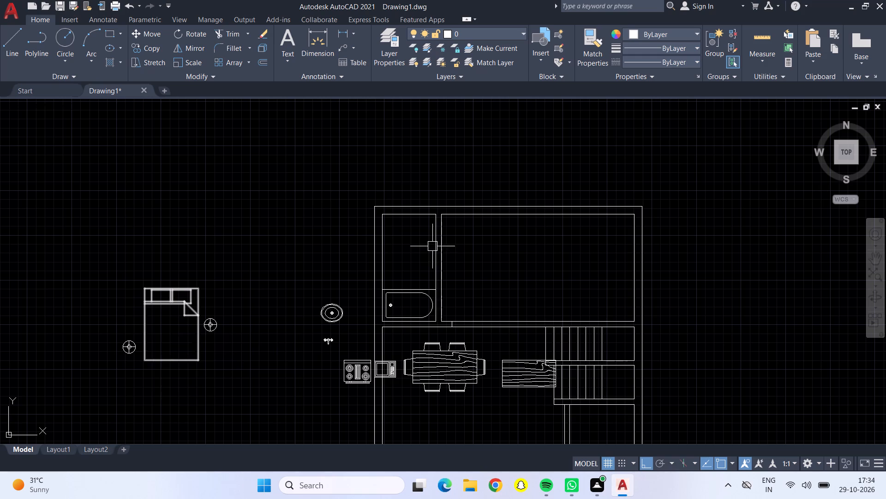
Offset the right and bottom inner wall lines of the lower-right room inward by 2'5" for an L-shaped counter.
scroll(444, 207, down, 2)
scroll(498, 323, up, 3)
middle_drag(495, 320, 353, 226)
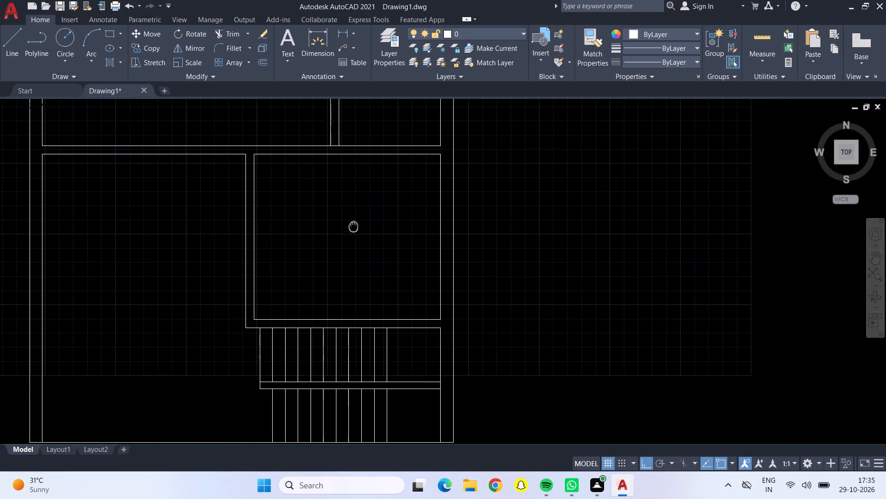
key(o)
key(Return)
text(2'5")
key(Return)
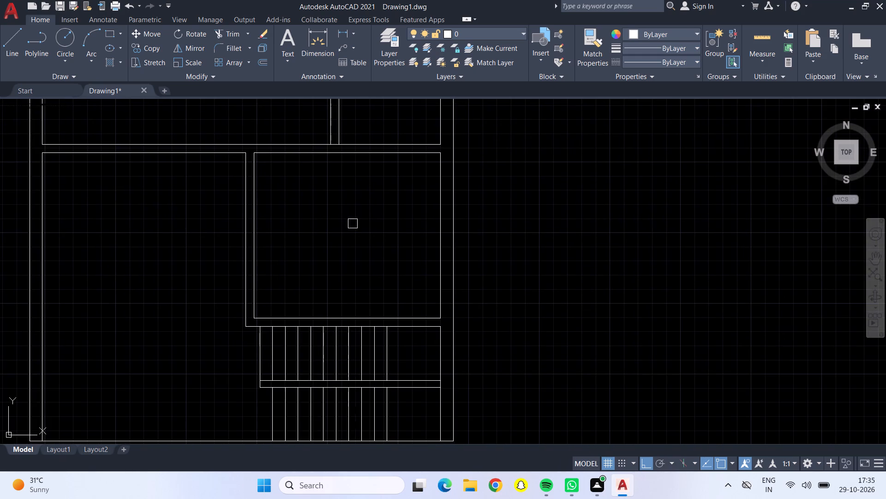
click(441, 258)
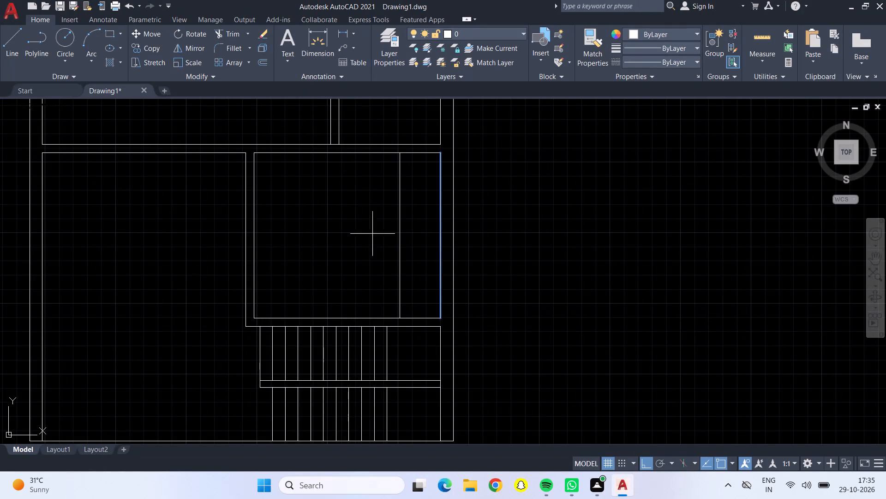
click(365, 232)
drag(359, 317, 359, 312)
click(381, 235)
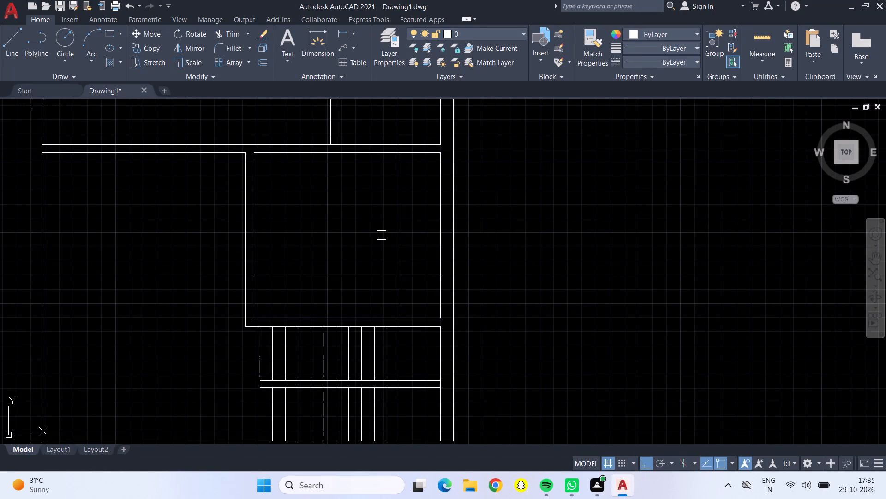
key(Escape)
Offset both counter lines in the lower-right room by a further 2" toward the room's interior.
key(o)
key(Return)
text(2")
key(Return)
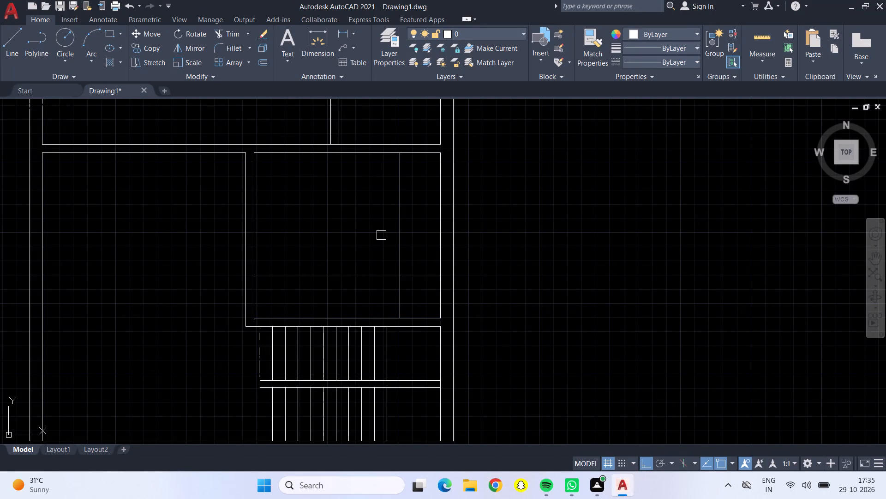
click(400, 246)
click(390, 242)
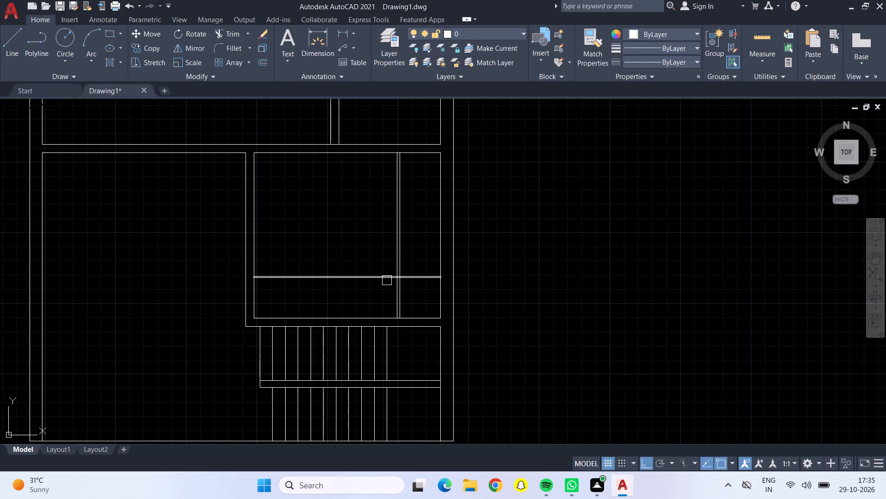
click(385, 274)
click(386, 235)
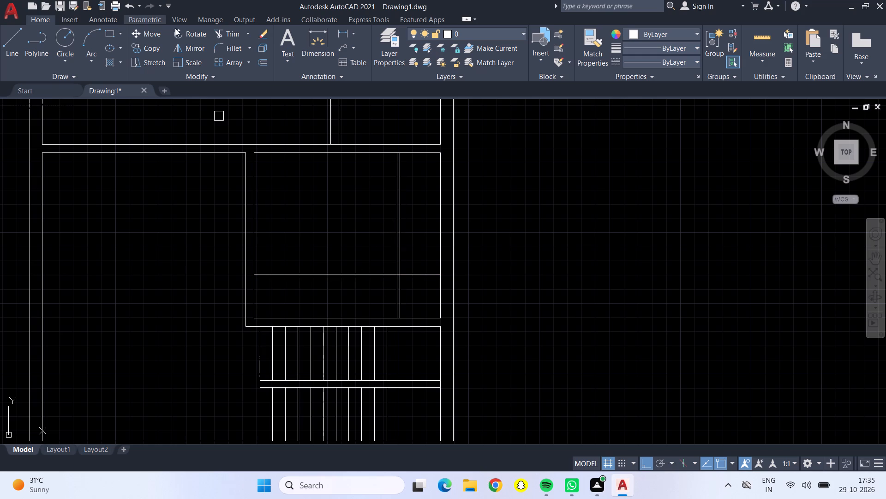
Trim the overlapping ends of the double counter lines so that both pairs meet in clean corners.
click(234, 34)
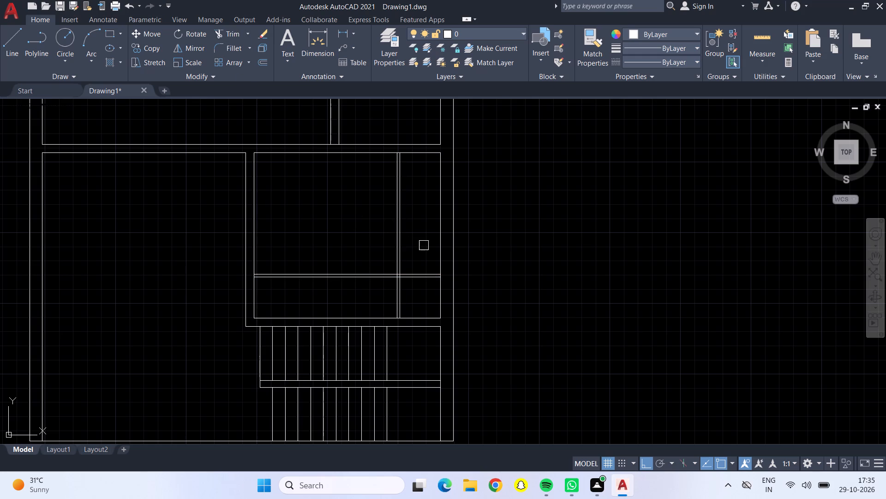
drag(424, 241, 380, 289)
scroll(394, 274, up, 7)
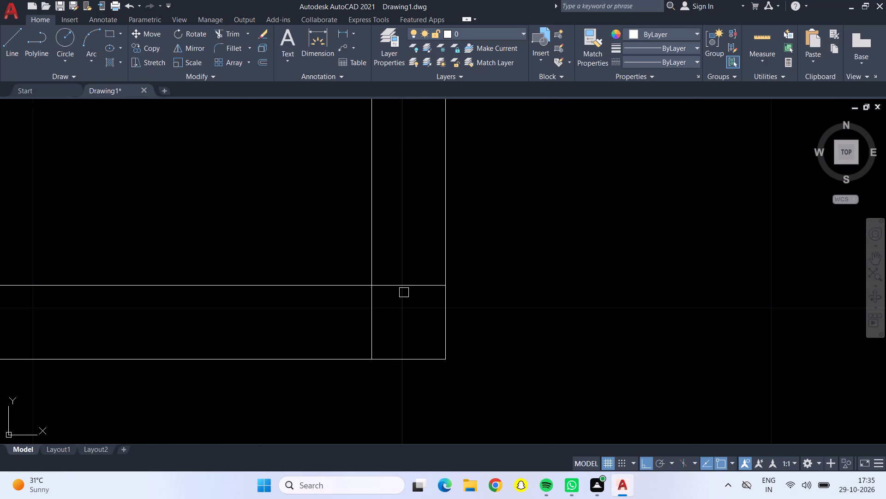
drag(406, 254, 355, 308)
scroll(350, 302, down, 5)
scroll(297, 196, down, 3)
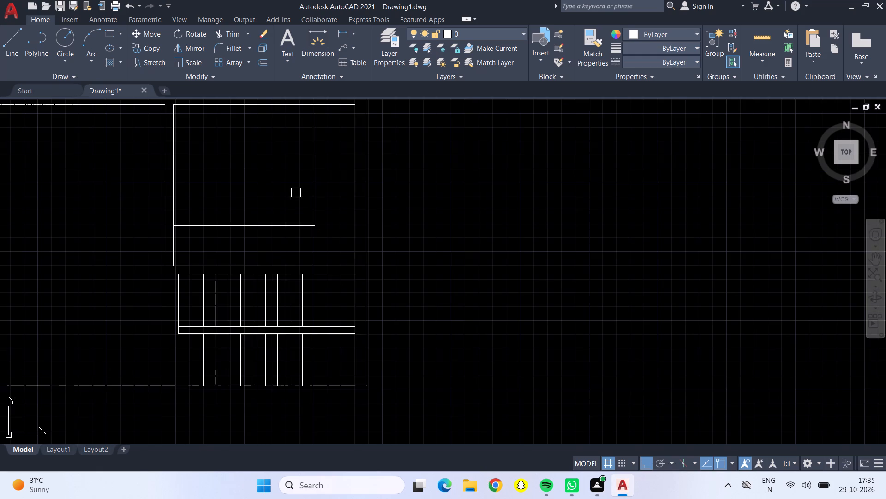
Trim the wall lines across both ends of the short vertical partition below the upper staircase to open its junctions.
middle_drag(283, 181, 353, 283)
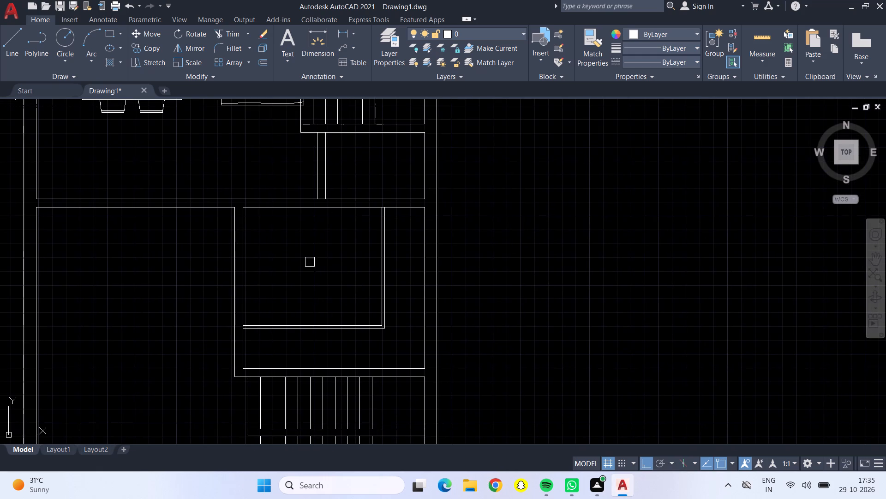
middle_drag(288, 234, 325, 331)
scroll(327, 336, down, 1)
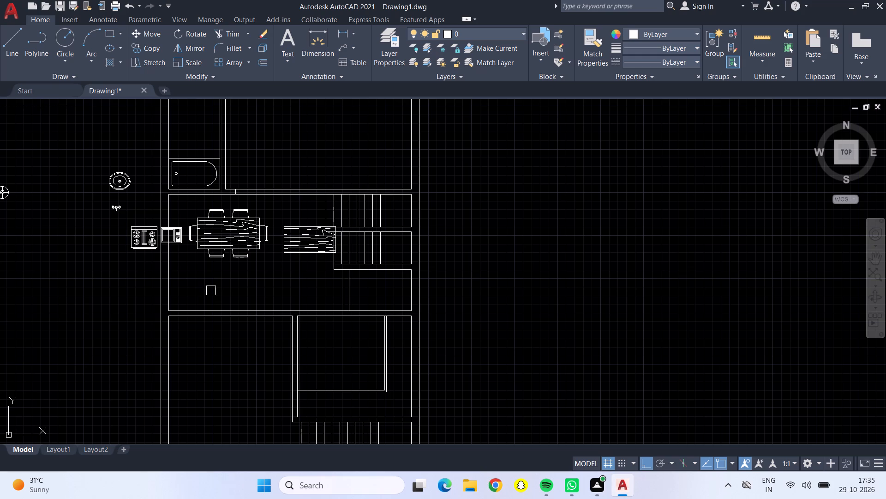
middle_drag(211, 291, 283, 329)
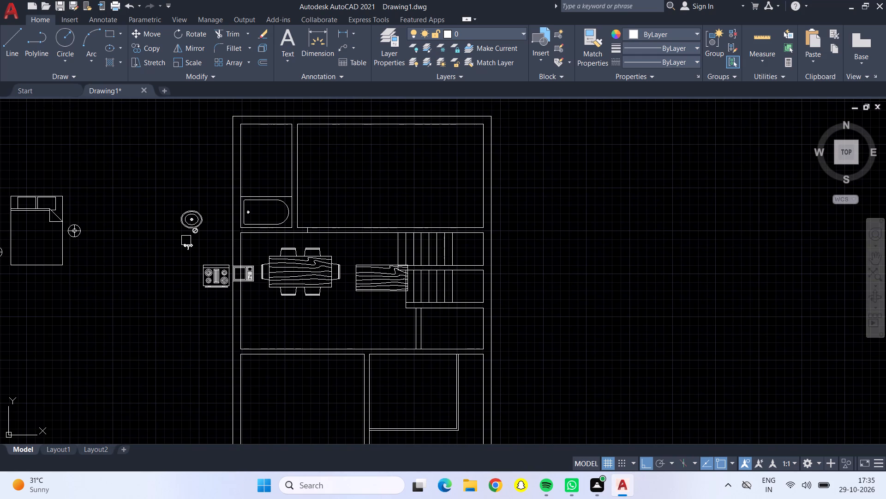
scroll(419, 307, up, 4)
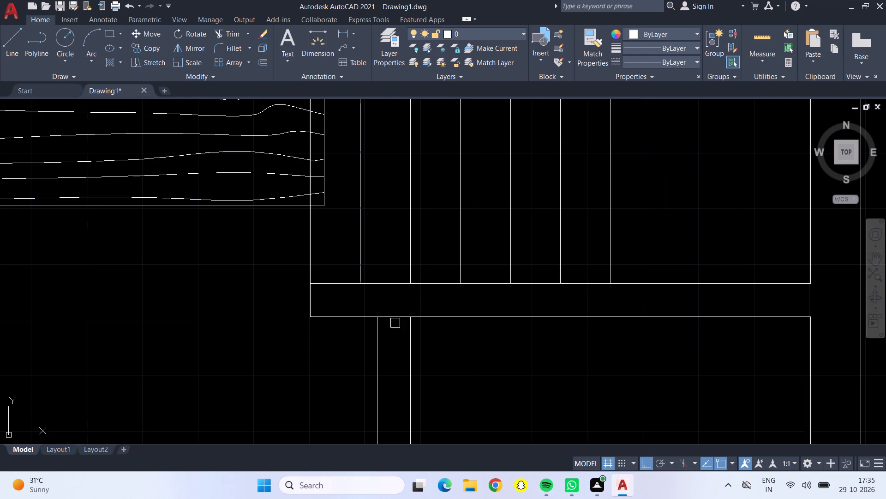
click(394, 318)
scroll(393, 325, down, 2)
scroll(398, 438, up, 3)
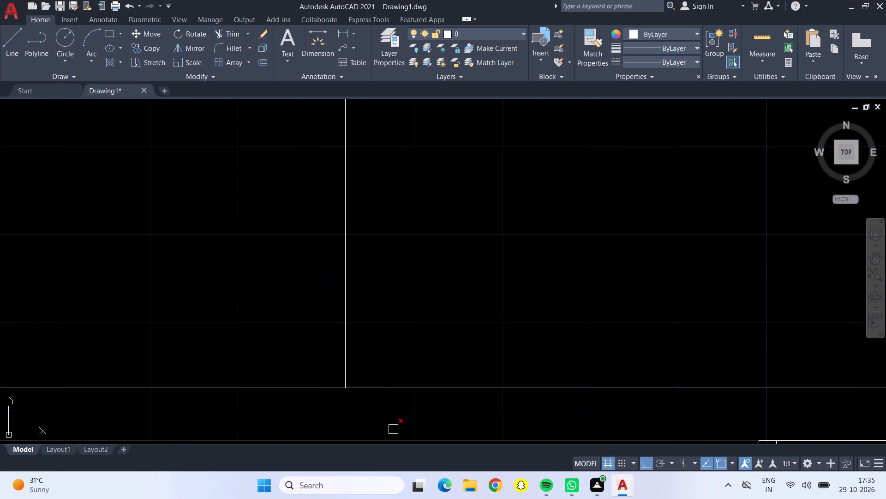
click(374, 387)
scroll(375, 383, down, 4)
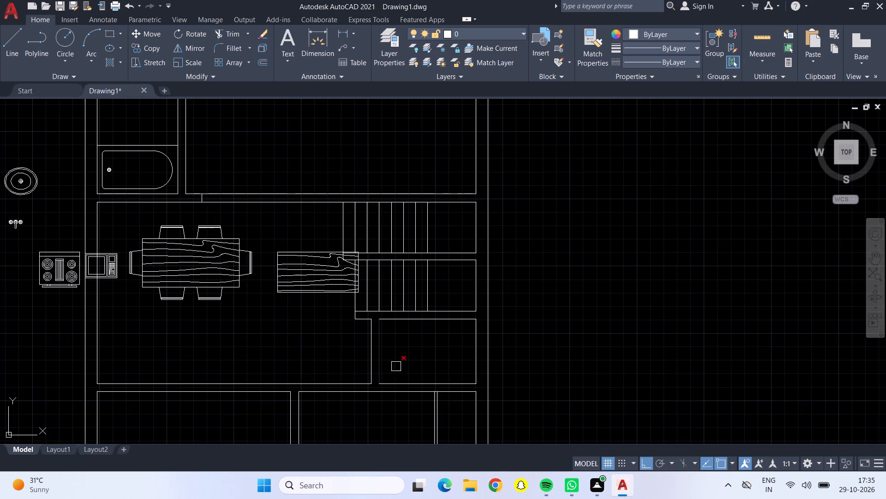
scroll(377, 350, down, 1)
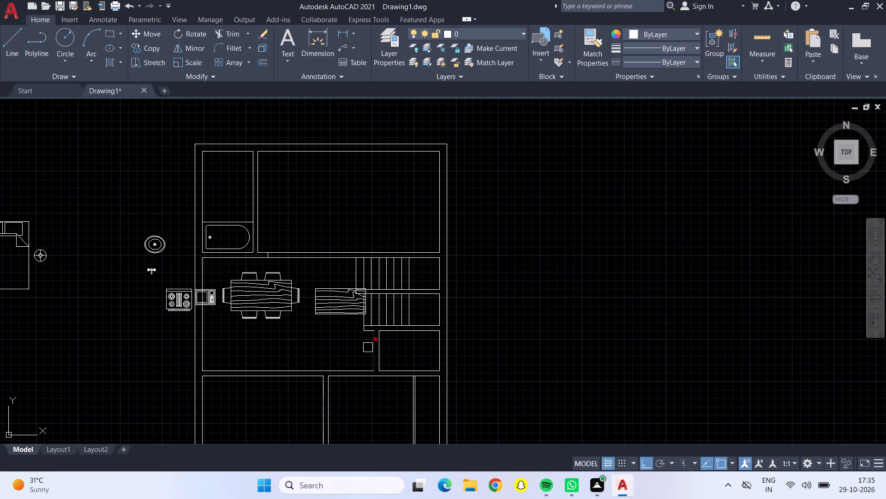
middle_drag(349, 337, 383, 241)
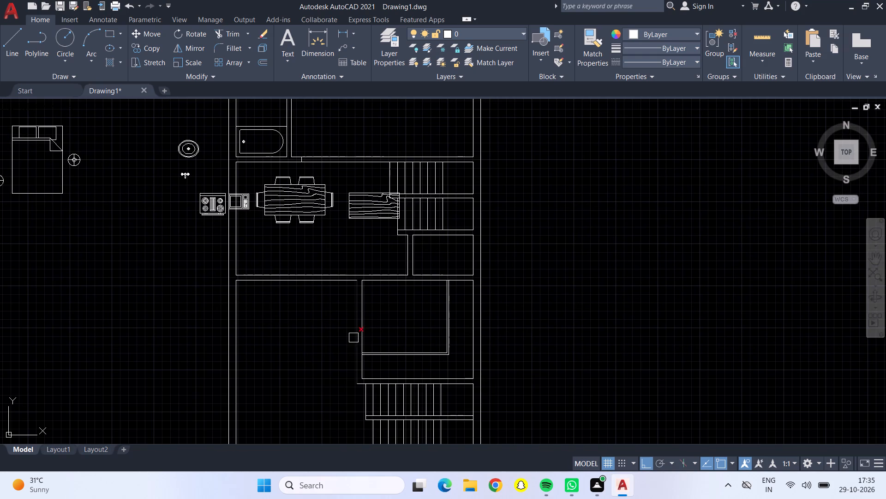
middle_drag(349, 338, 349, 268)
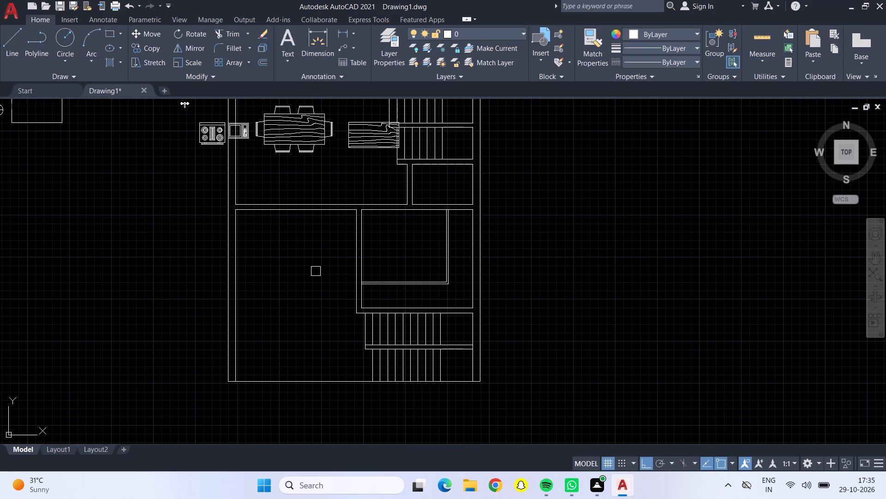
key(Escape)
Offset the dining room's bottom wall line downward and the counter room's left wall line leftward by 9".
key(o)
key(Return)
key(9)
key(shift+quotedbl)
key(Return)
click(299, 203)
click(297, 230)
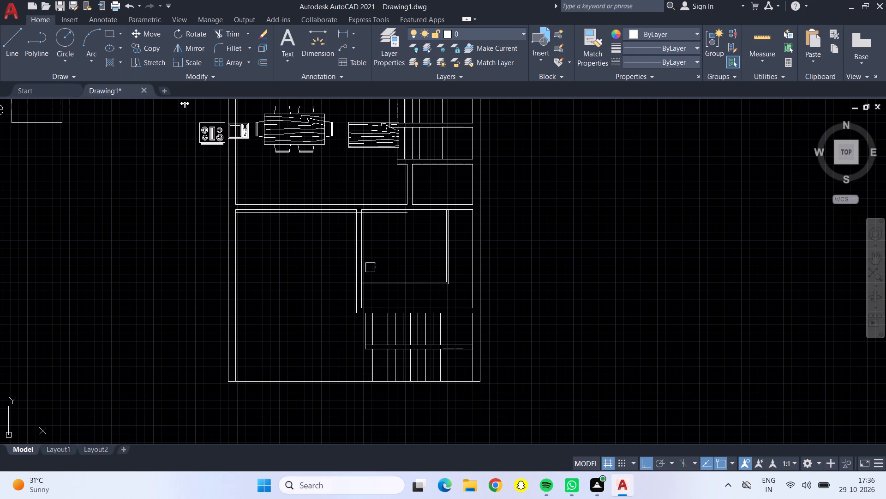
click(365, 266)
click(336, 243)
Trim away the lower-left room's old top and right wall lines and the overhanging ends of the new 9" wall lines.
click(234, 34)
scroll(362, 225, up, 4)
click(315, 219)
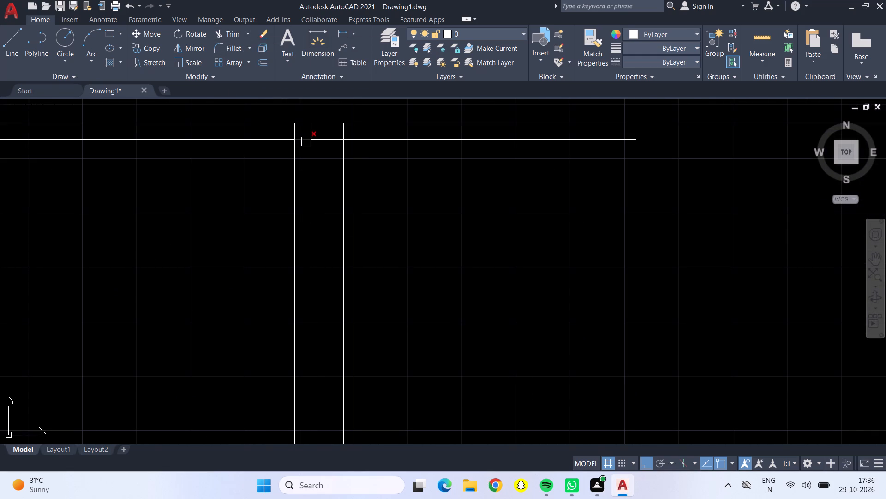
click(307, 129)
click(308, 122)
triple_click(293, 121)
scroll(293, 121, down, 4)
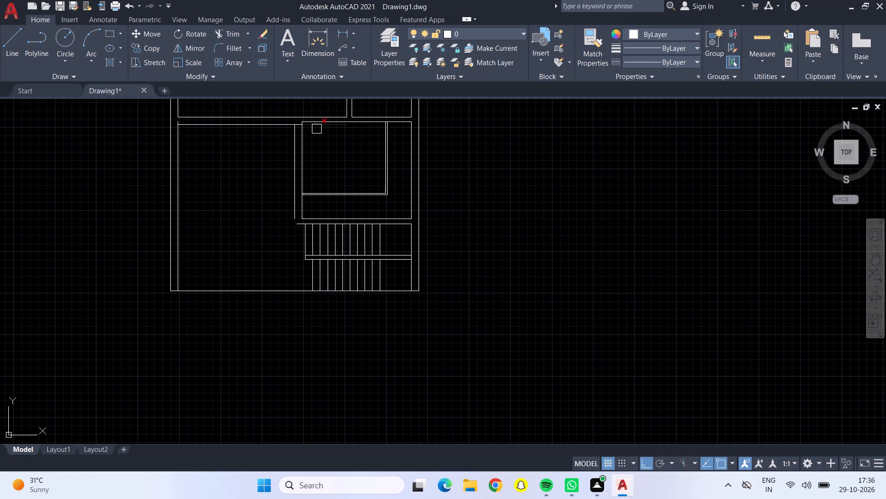
click(317, 128)
scroll(297, 117, up, 4)
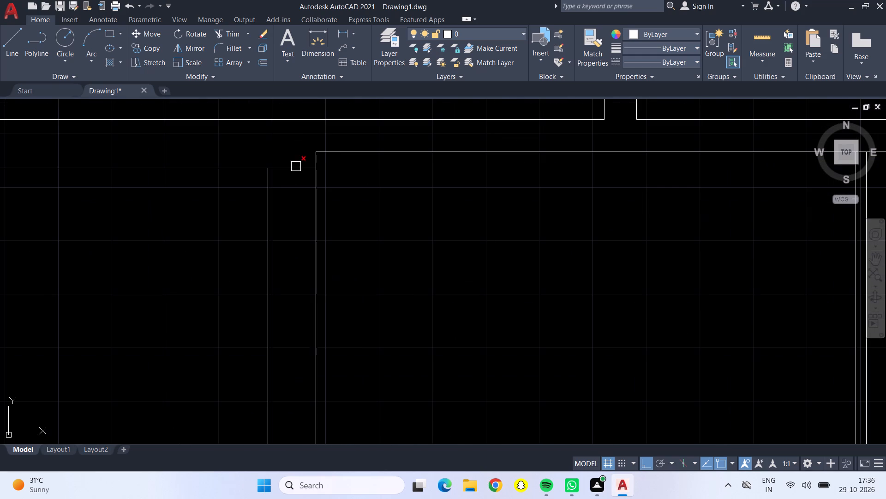
click(295, 171)
scroll(295, 171, down, 4)
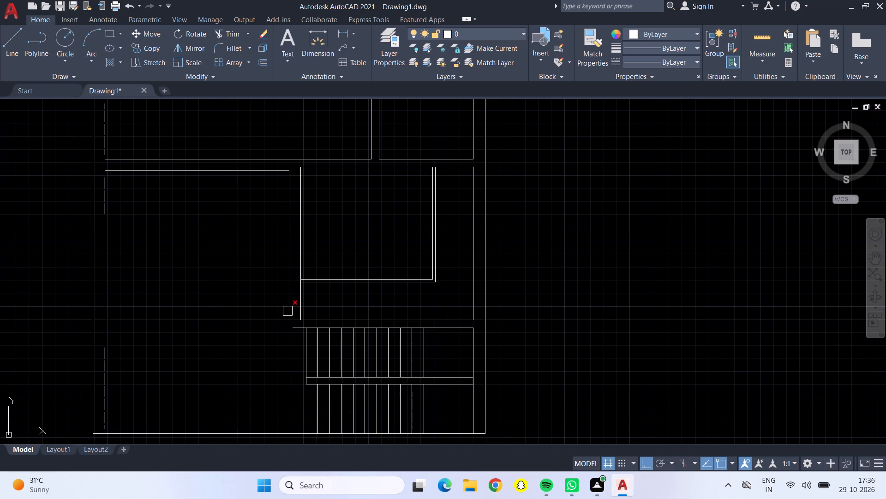
Draw line segments continuing the lower staircase's top wall line leftward and the new vertical wall line downward until they cross.
click(18, 34)
scroll(290, 331, up, 4)
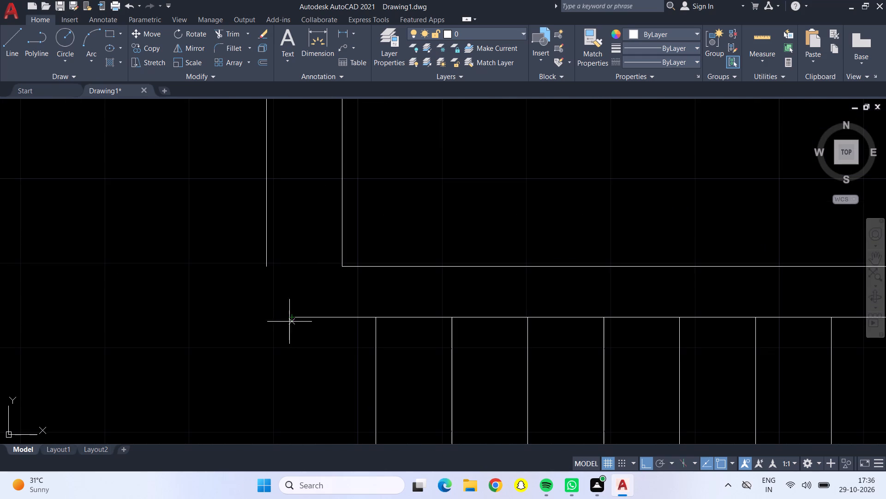
click(291, 315)
click(220, 308)
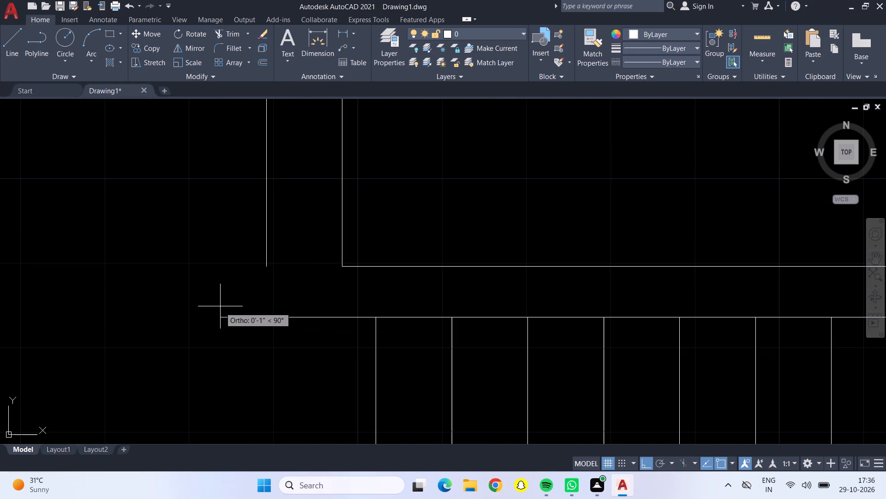
key(Return)
key(l)
key(Return)
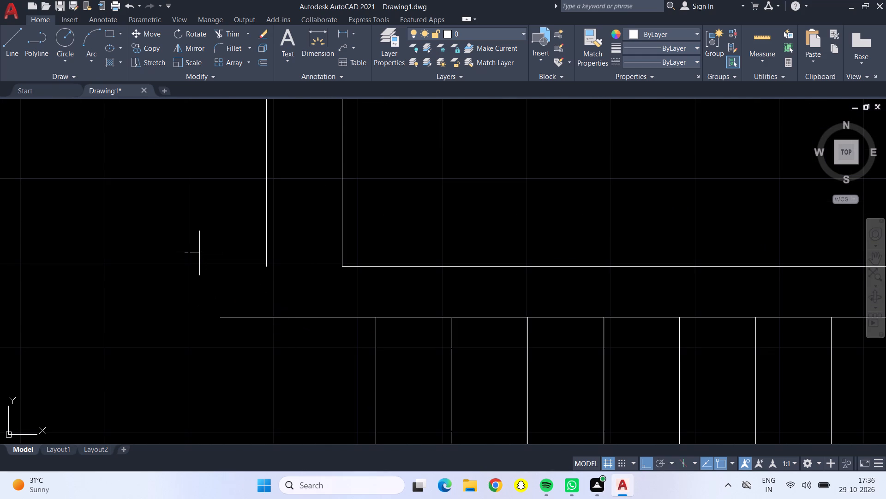
click(269, 266)
click(267, 336)
key(Return)
Trim the crossing ends at the corner beside the lower staircase and the leftover stub at the lower-left room's top-left corner.
click(225, 32)
drag(235, 283, 260, 326)
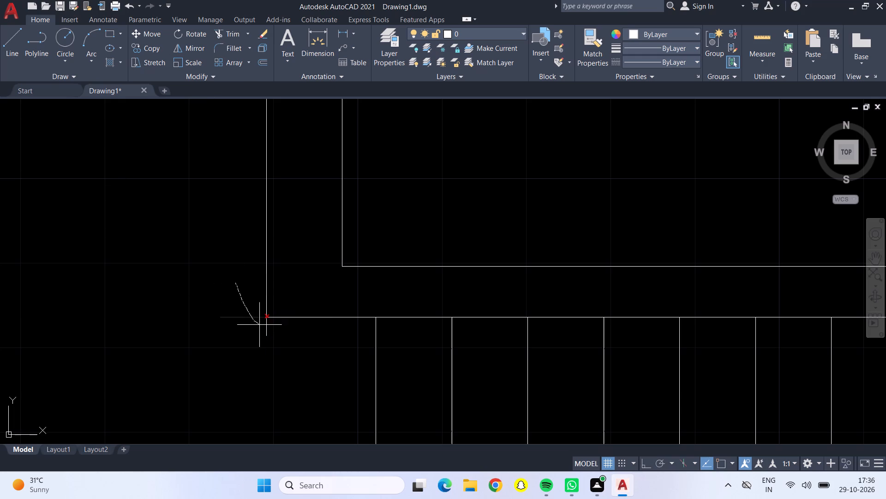
drag(260, 326, 280, 333)
scroll(280, 333, down, 4)
middle_drag(230, 222, 300, 355)
scroll(160, 300, up, 4)
drag(178, 333, 190, 335)
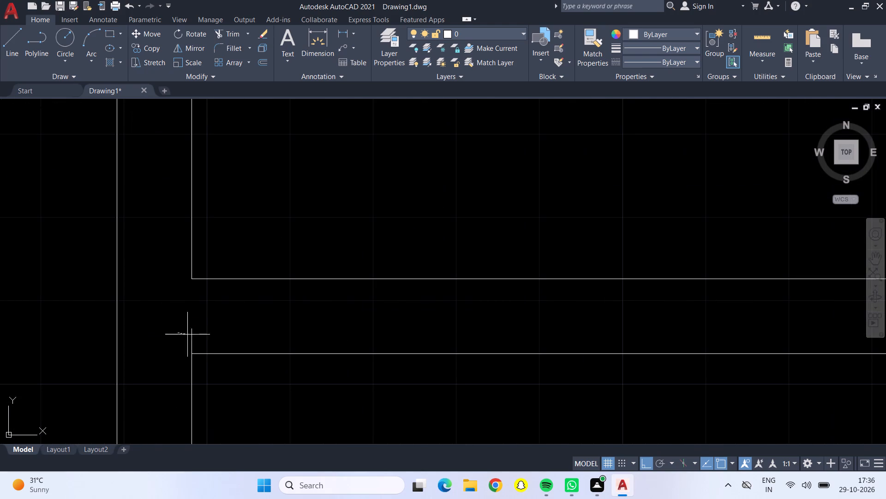
drag(190, 335, 200, 335)
Draw two crossing diagonals between opposite corners of the lower staircase's upper landing.
scroll(201, 335, down, 4)
middle_drag(313, 412, 317, 384)
middle_drag(322, 381, 317, 359)
scroll(317, 336, down, 1)
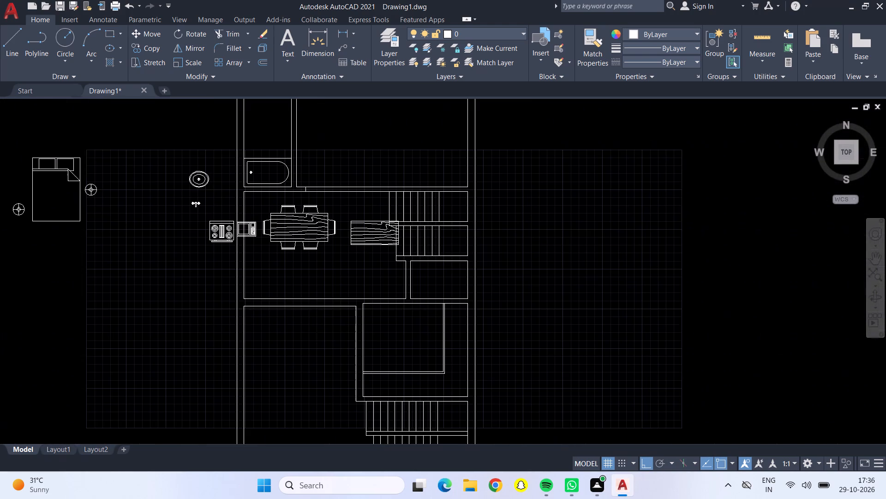
middle_drag(330, 404, 319, 301)
middle_click(319, 301)
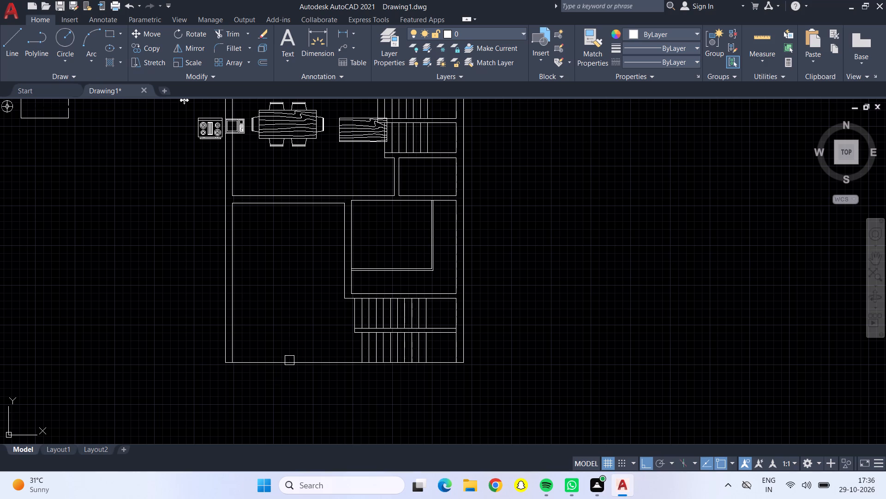
scroll(327, 329, up, 1)
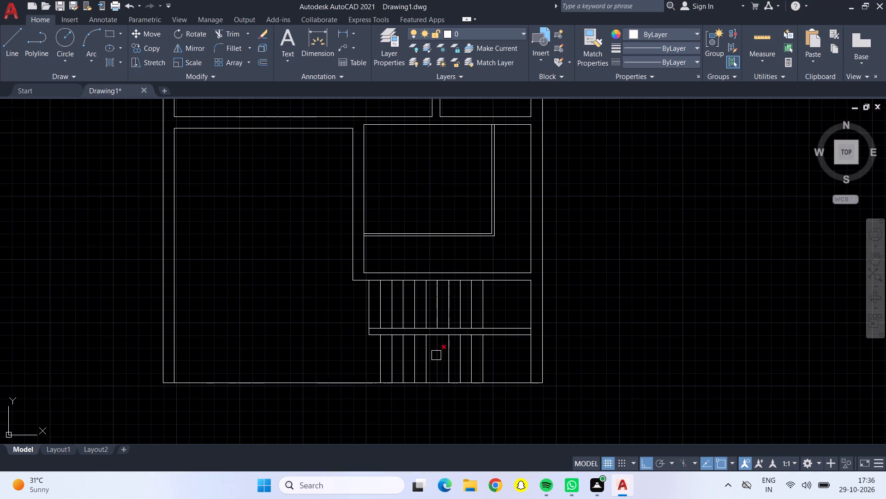
middle_drag(504, 353, 402, 349)
scroll(399, 348, up, 1)
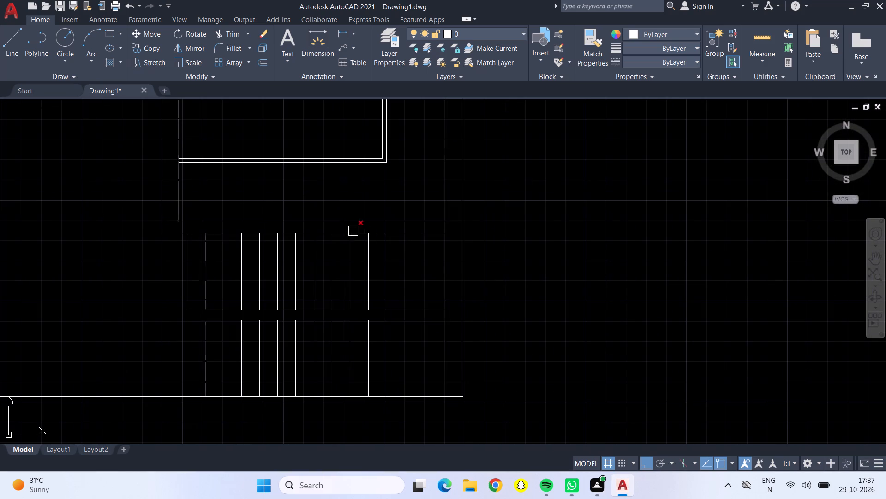
click(15, 49)
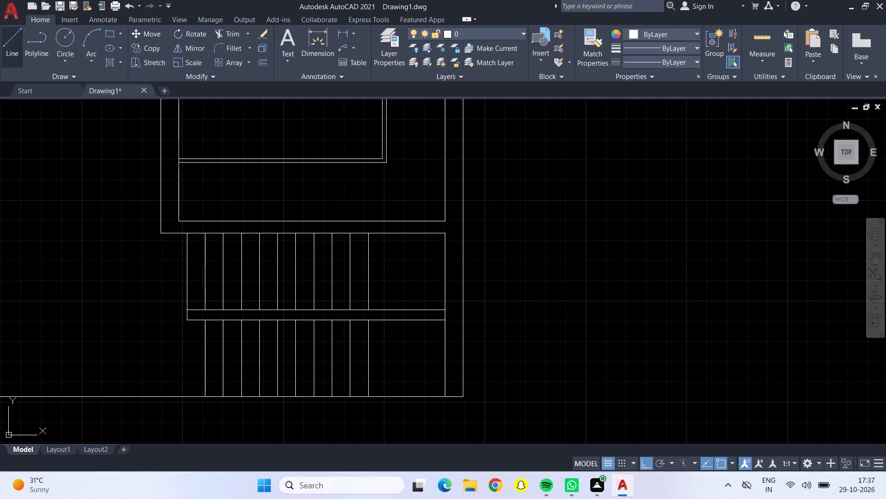
click(367, 308)
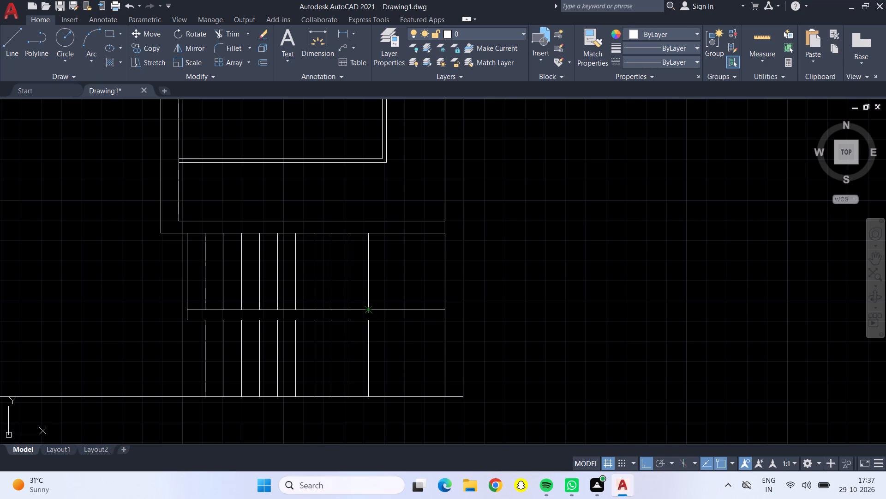
click(446, 232)
click(365, 233)
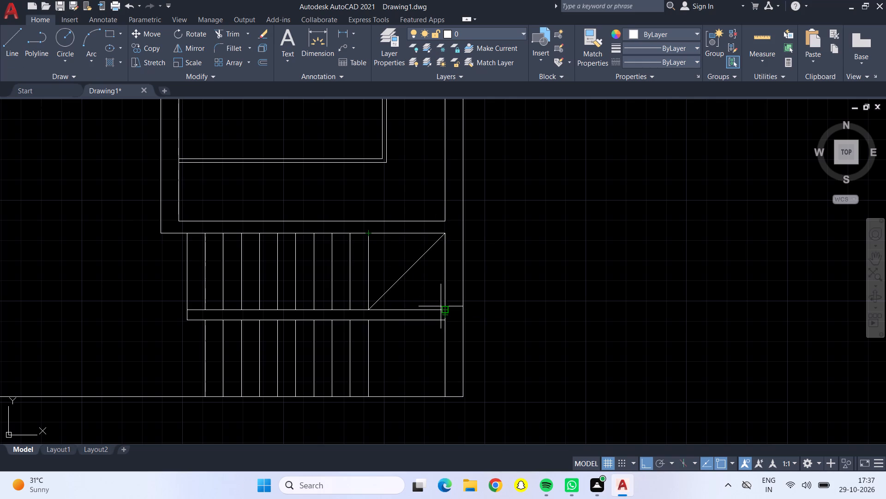
click(444, 310)
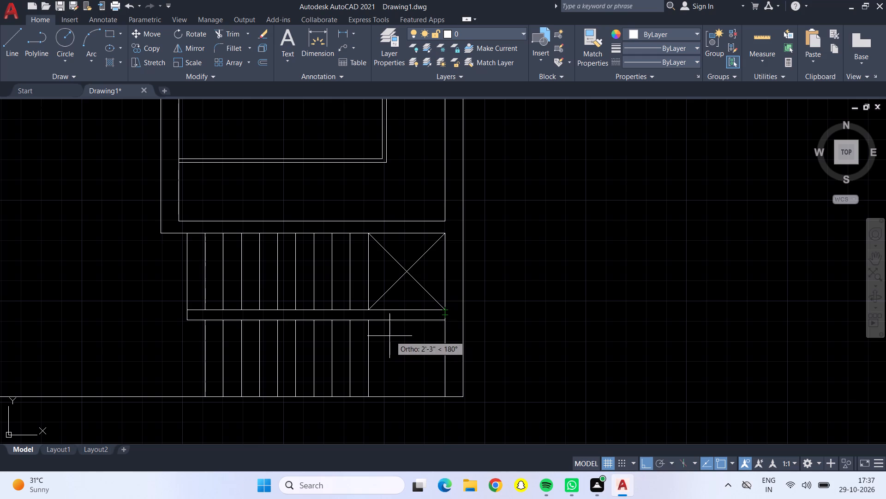
key(Return)
Draw two crossing diagonals between opposite corners of the lower staircase's lower landing.
key(l)
key(Return)
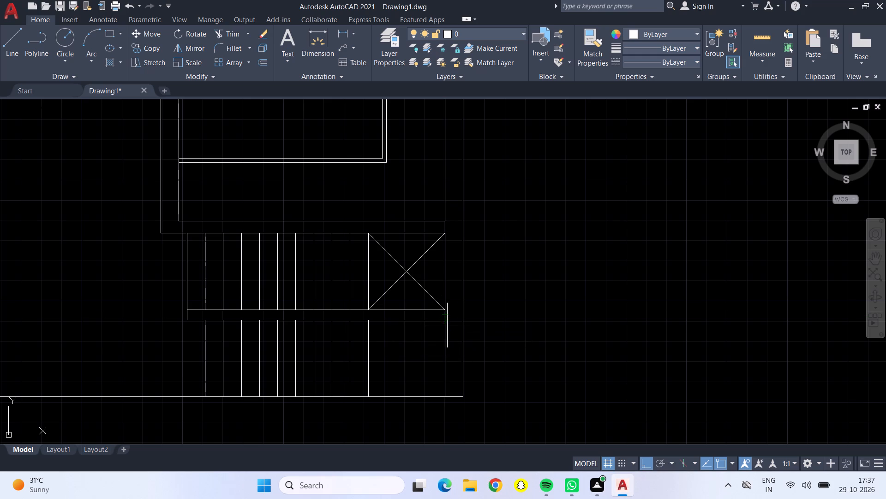
drag(447, 320, 432, 340)
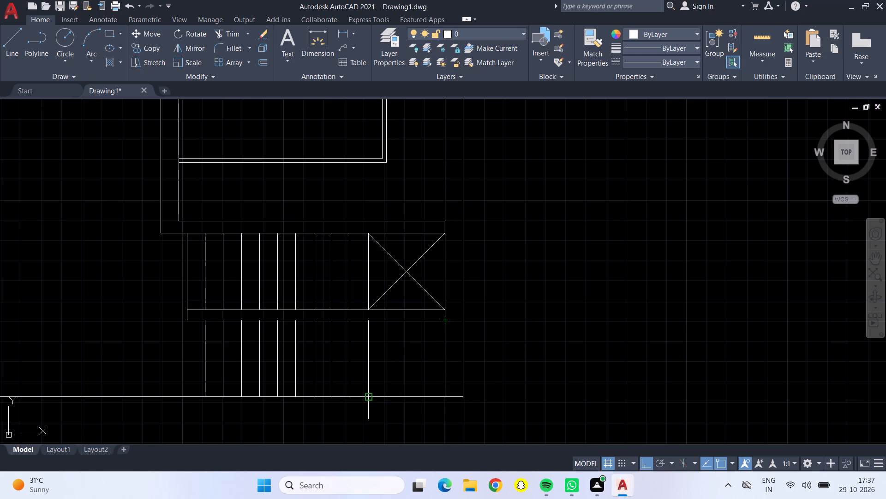
click(368, 398)
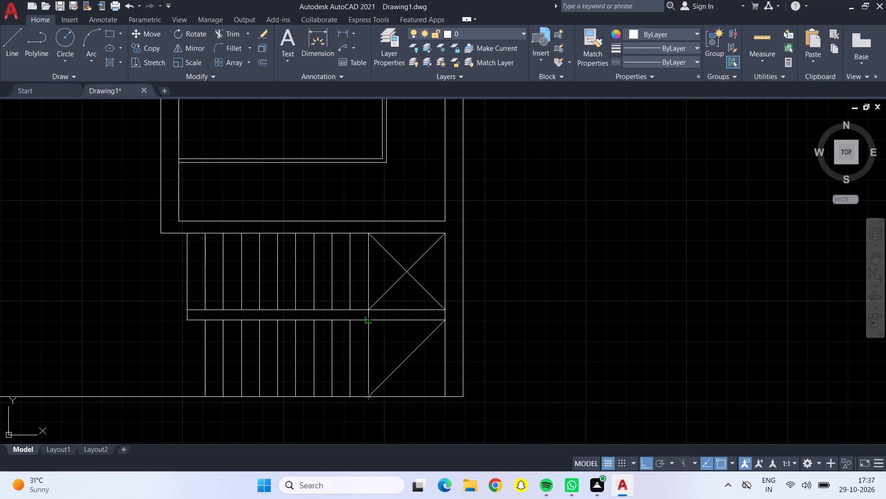
click(367, 321)
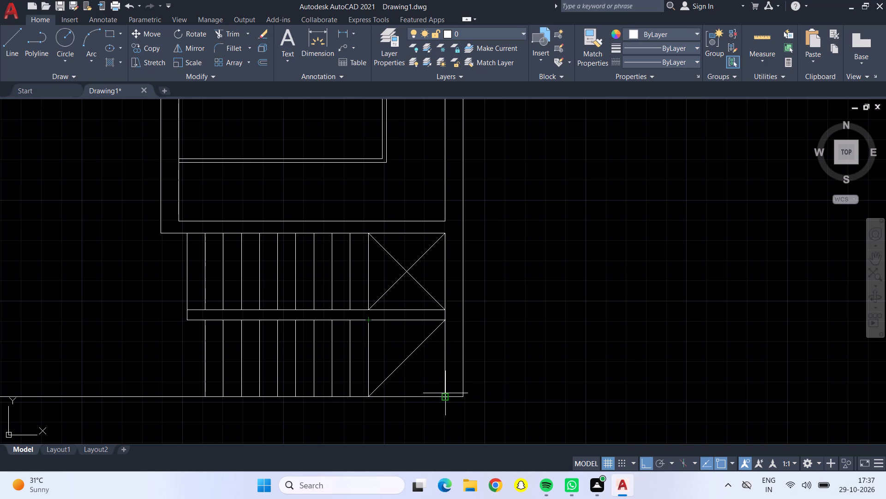
click(446, 400)
key(Return)
Delete the upper landing's bottom-left to top-right diagonal and the lower landing's top-left to bottom-right diagonal.
scroll(314, 346, down, 2)
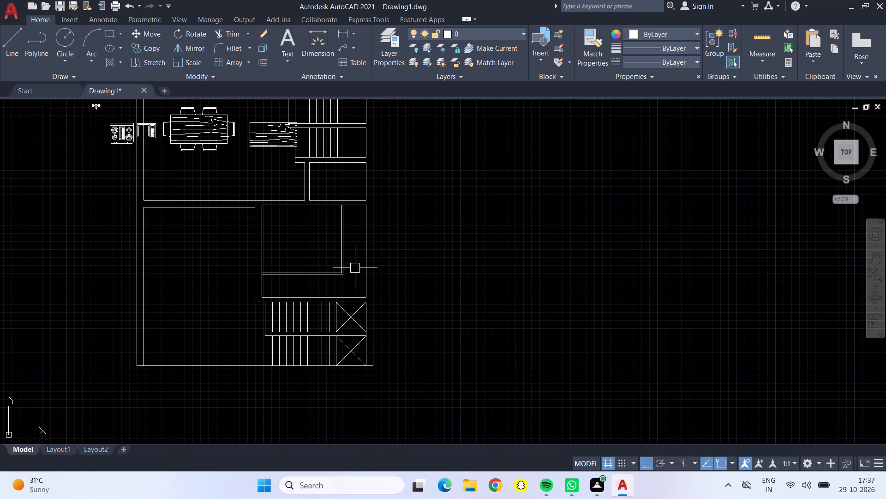
scroll(353, 323, up, 1)
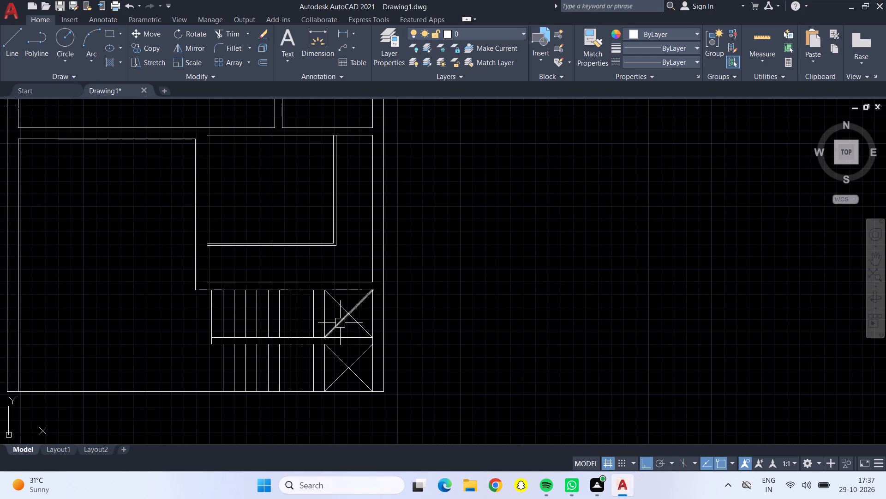
click(340, 323)
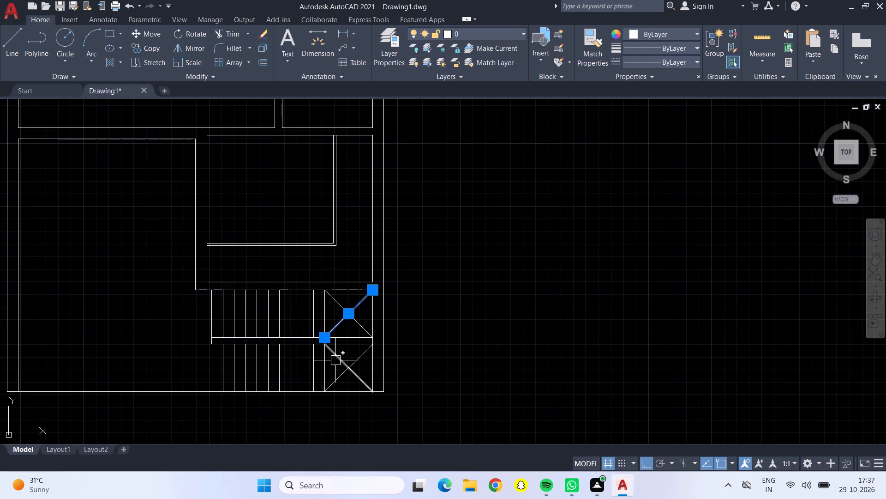
click(335, 360)
key(Delete)
key(Delete)
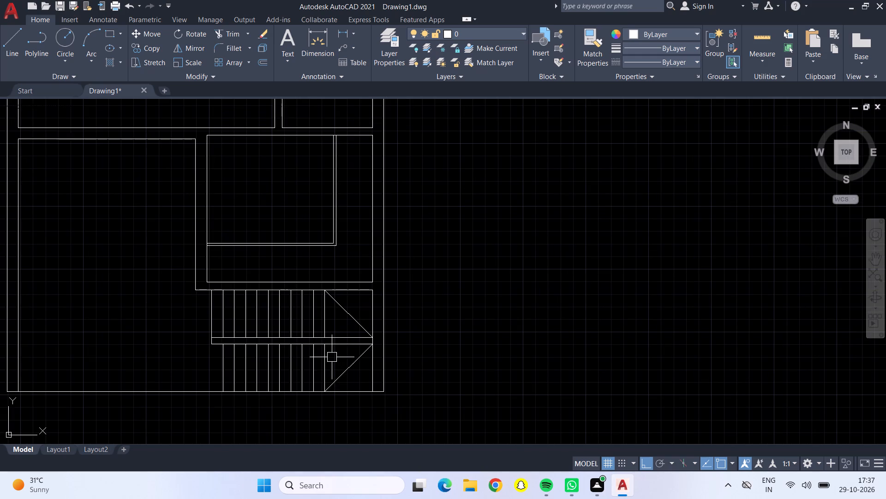
Draw a horizontal line extending the bed's head edge rightward from its top-right corner, past the round lamp.
scroll(332, 357, down, 1)
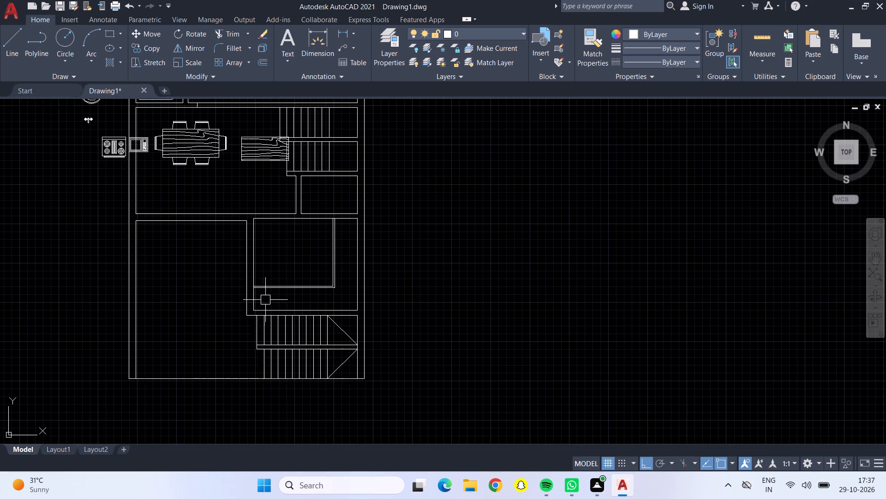
middle_drag(227, 268, 293, 356)
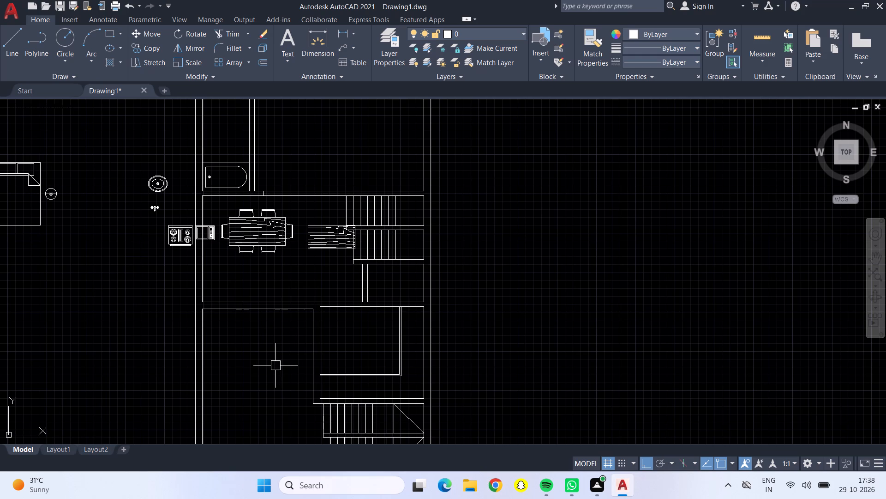
middle_drag(273, 365, 347, 389)
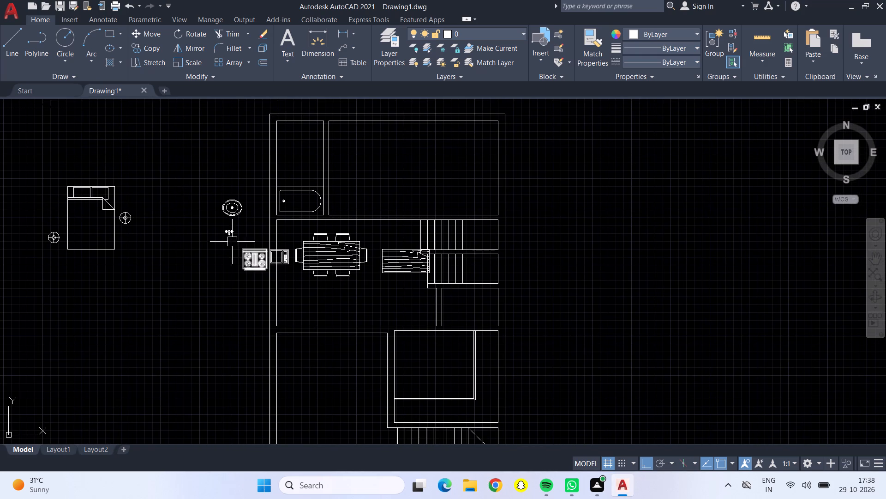
middle_drag(104, 219, 105, 221)
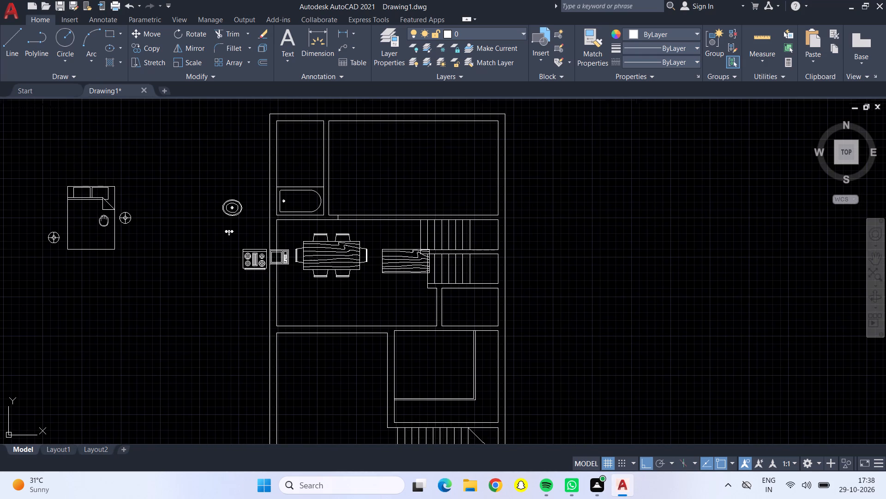
middle_drag(105, 221, 189, 290)
scroll(194, 301, up, 1)
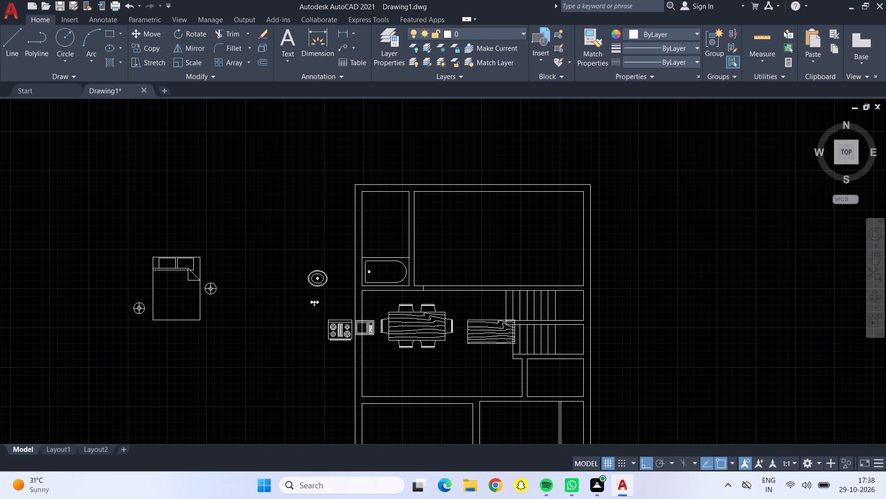
middle_drag(176, 292, 204, 347)
scroll(204, 350, up, 1)
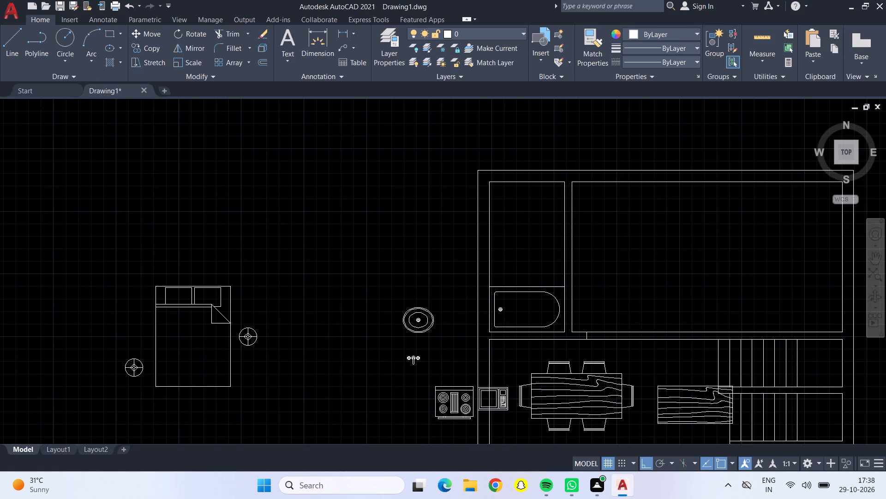
click(270, 332)
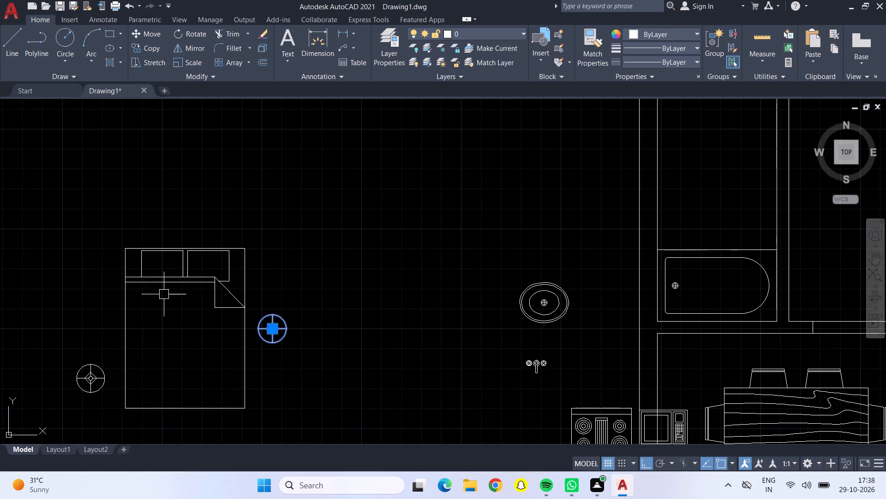
key(Escape)
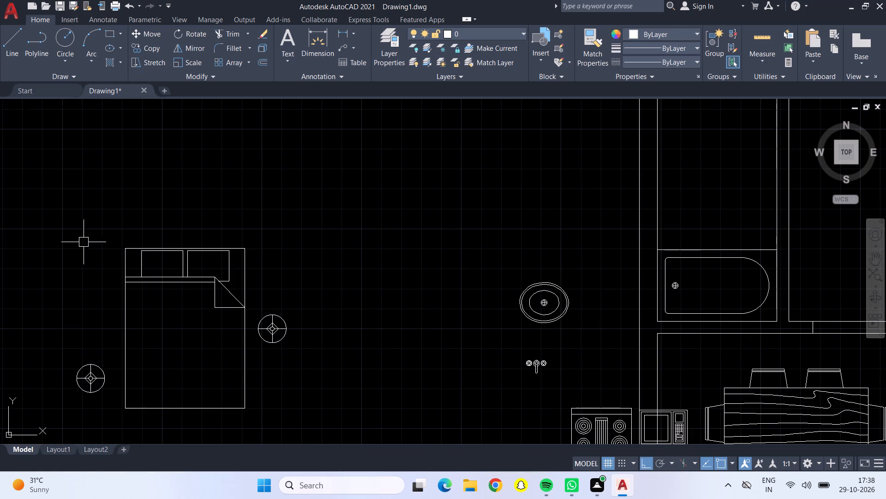
click(8, 49)
drag(245, 249, 272, 250)
click(320, 247)
Draw a horizontal line extending the bed's head edge leftward from its top-left corner.
click(243, 251)
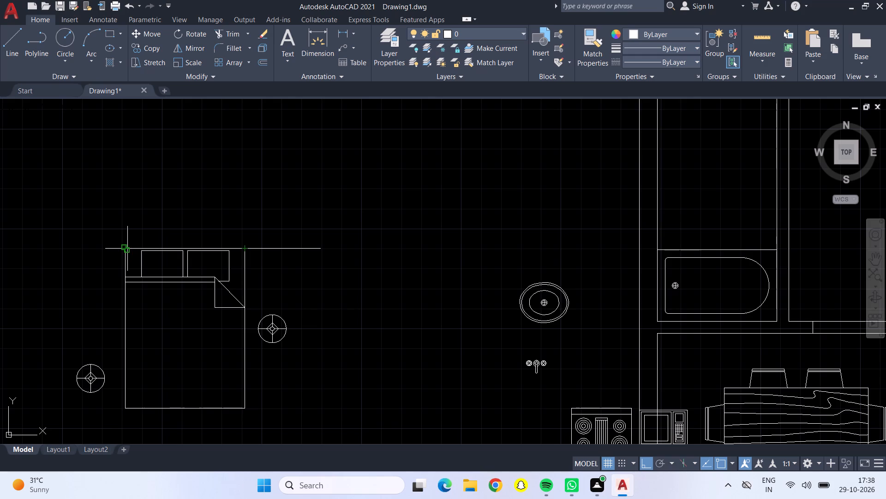
click(127, 249)
click(50, 243)
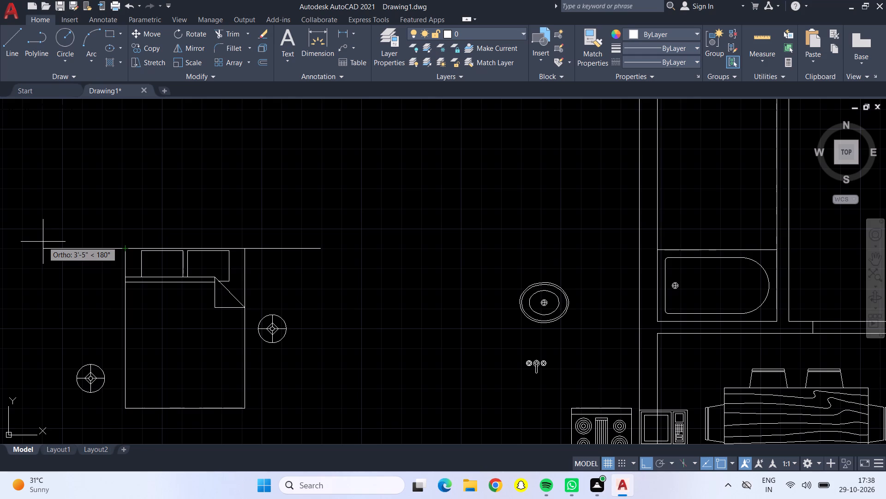
key(Escape)
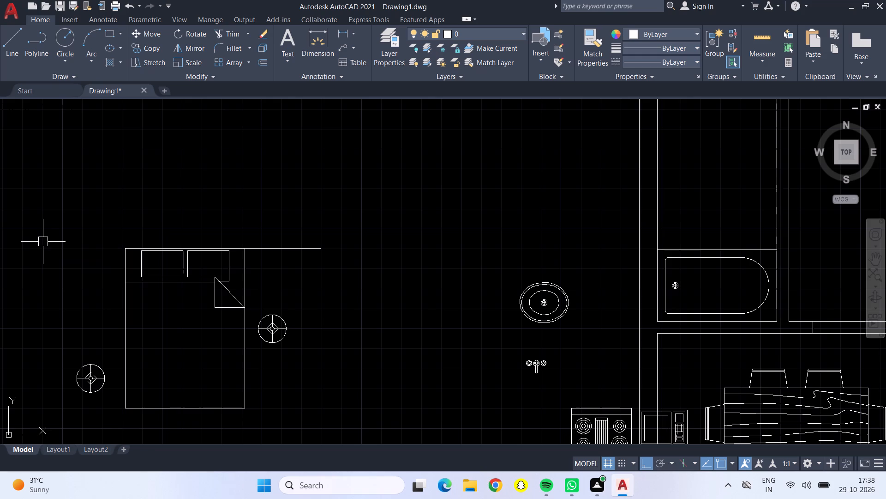
click(15, 48)
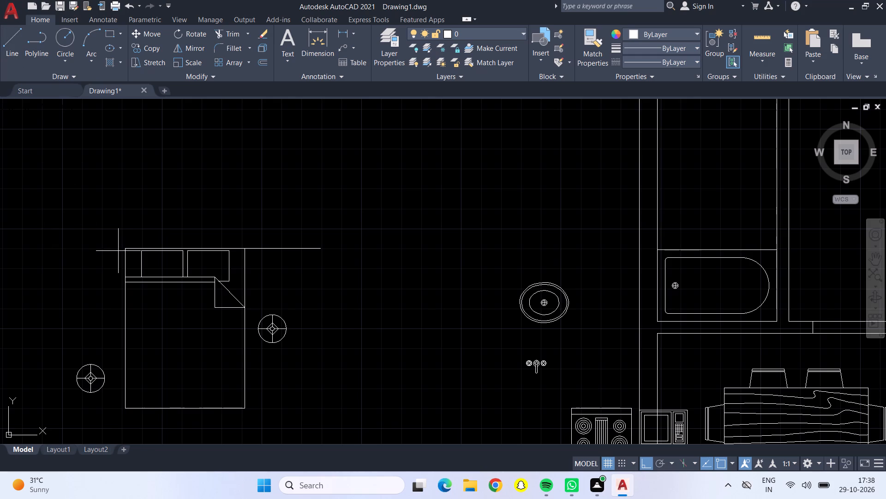
click(125, 250)
click(62, 224)
key(Return)
Move the left round lamp up to the bed's head line, then against the bed's left edge.
click(97, 384)
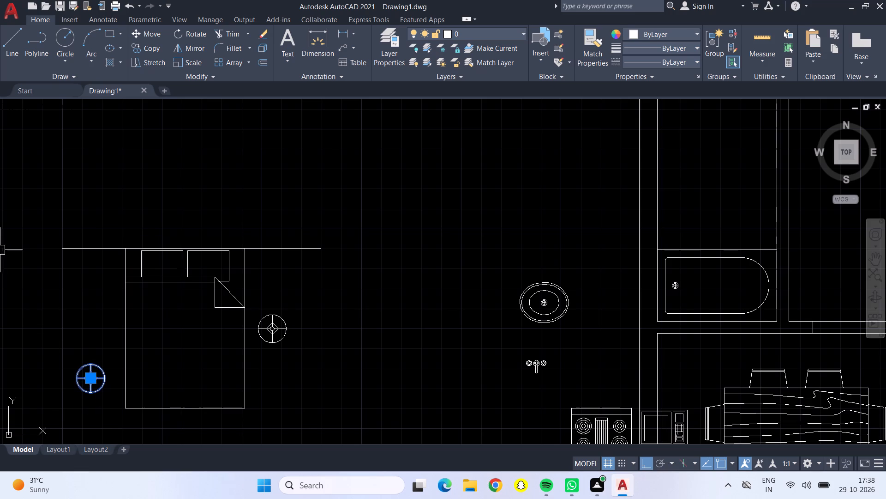
click(150, 31)
click(90, 365)
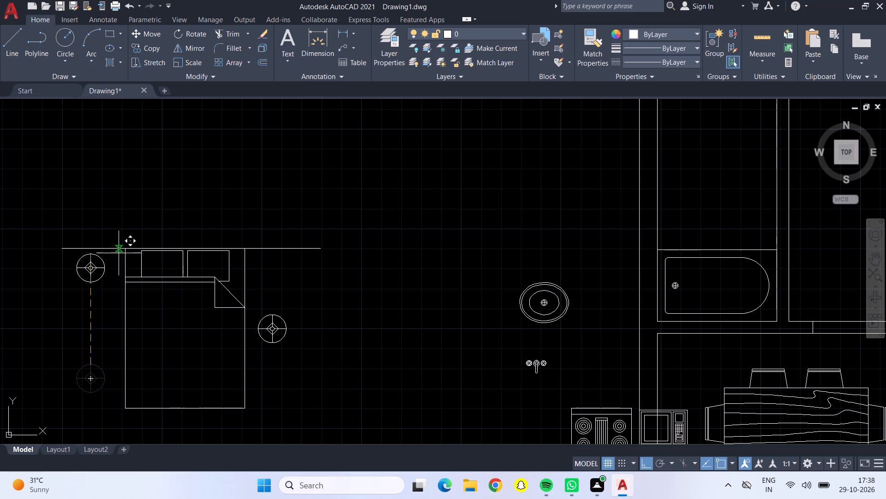
click(92, 247)
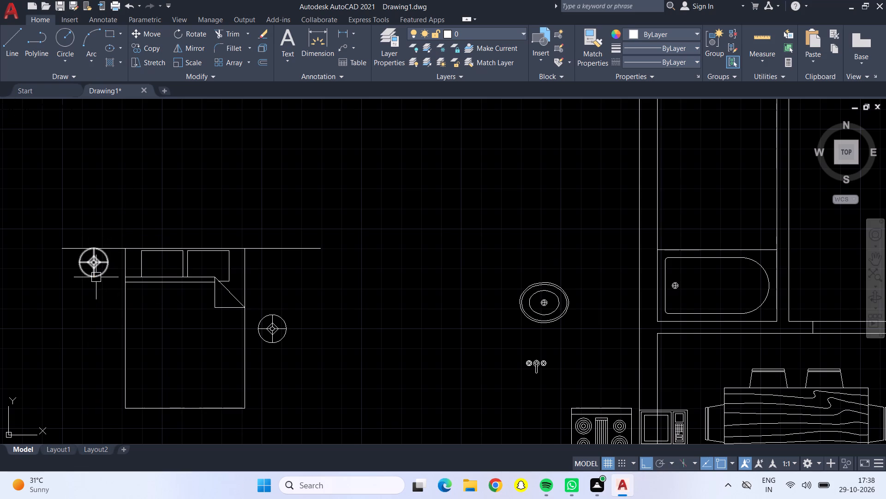
click(97, 270)
click(144, 33)
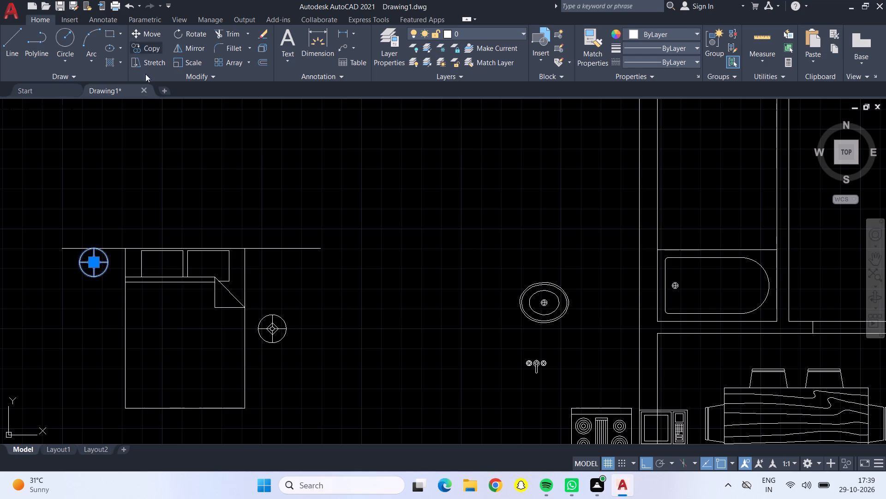
click(107, 260)
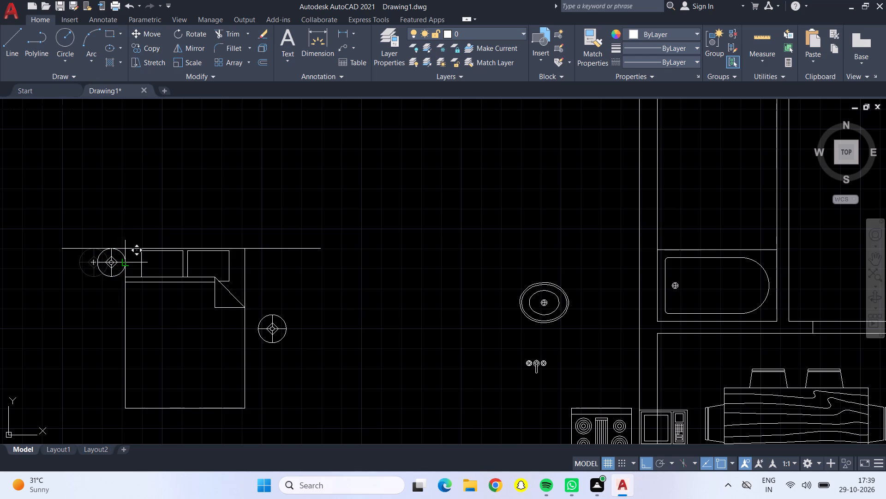
click(125, 260)
Move the right round lamp up to the bed's head line, then against the bed's right edge.
click(275, 317)
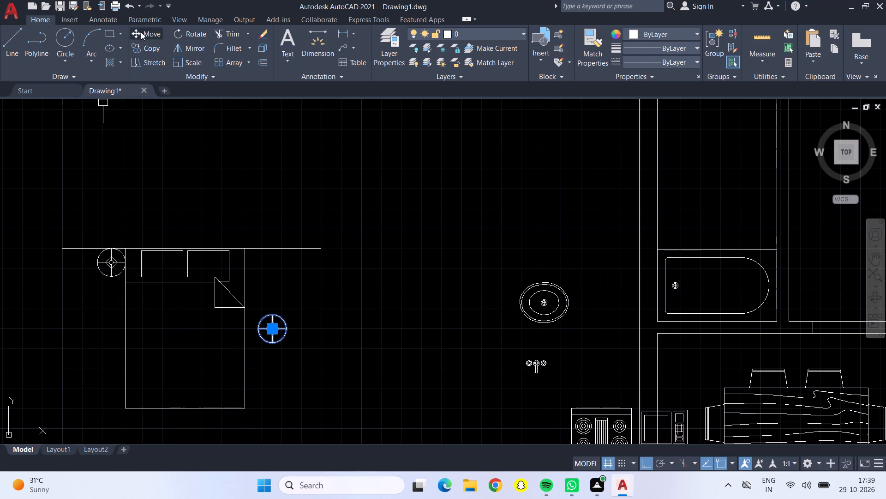
drag(141, 32, 147, 64)
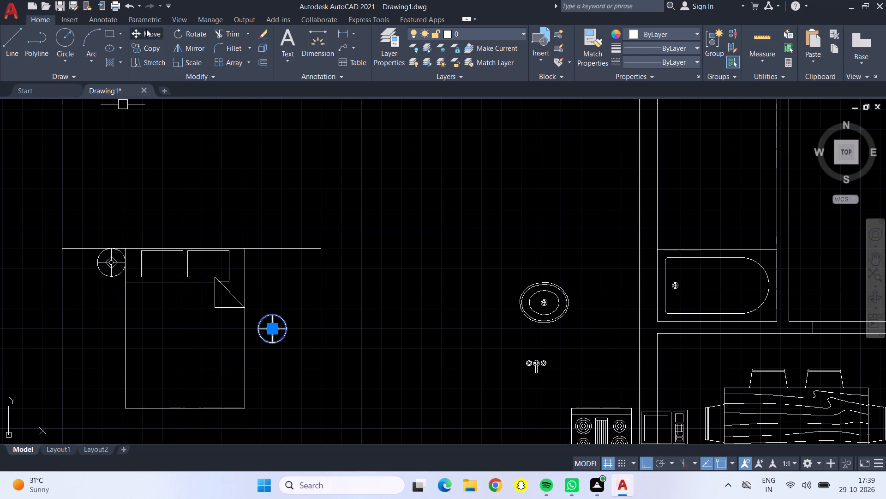
click(147, 29)
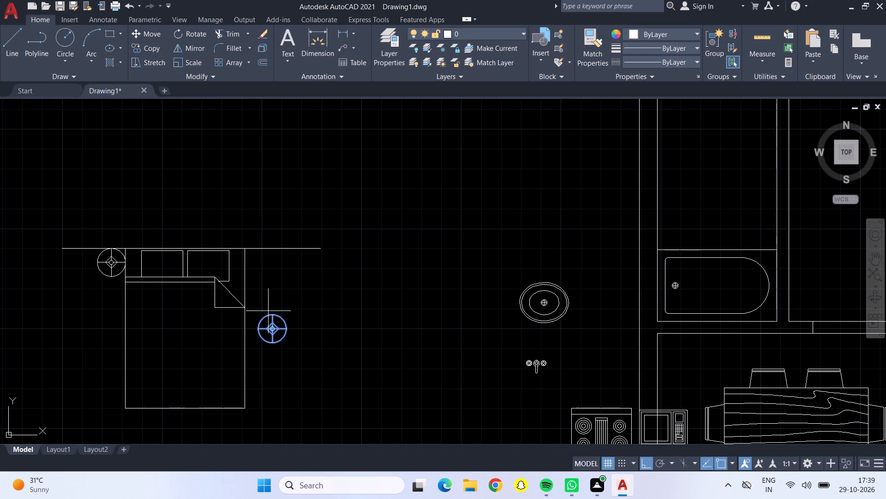
click(272, 313)
drag(271, 249, 277, 265)
click(280, 268)
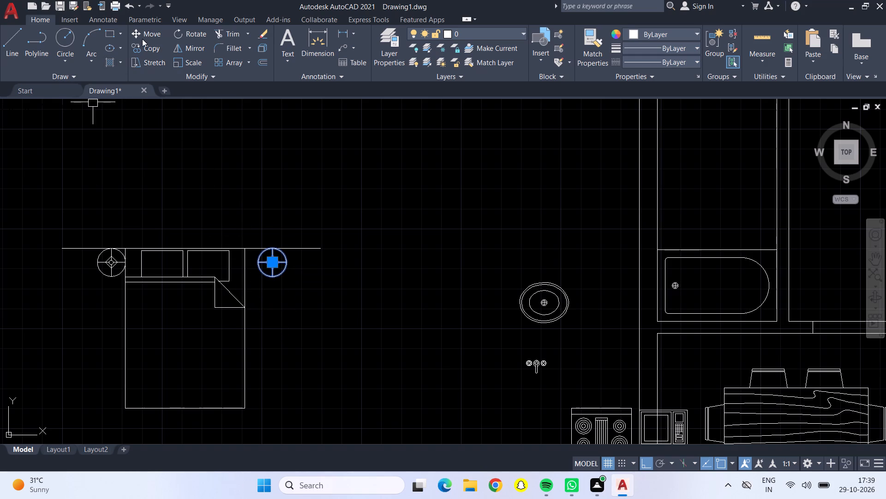
click(143, 34)
click(260, 265)
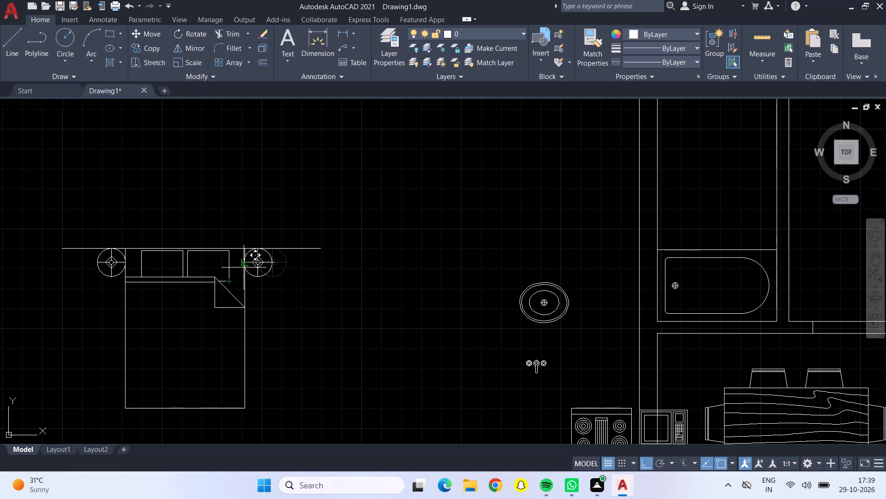
scroll(237, 262, up, 4)
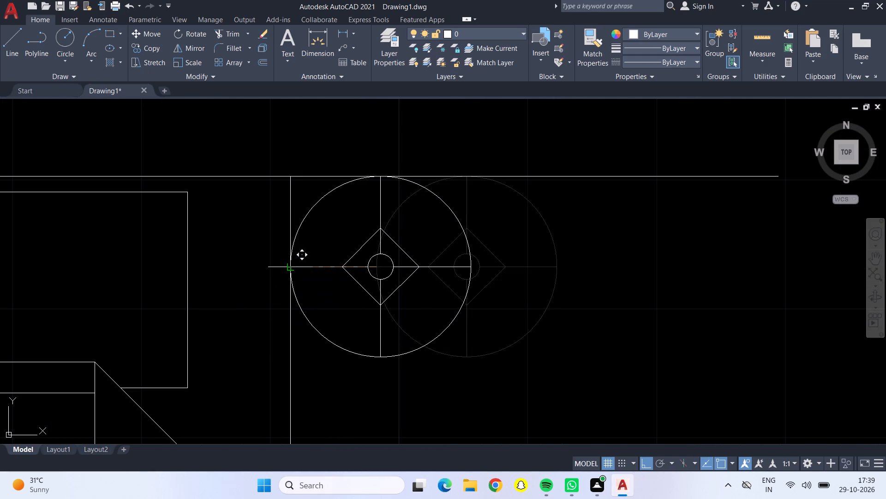
click(289, 266)
Delete the two horizontal guide lines extending from the bed's head edge on both sides.
scroll(274, 276, down, 3)
click(371, 248)
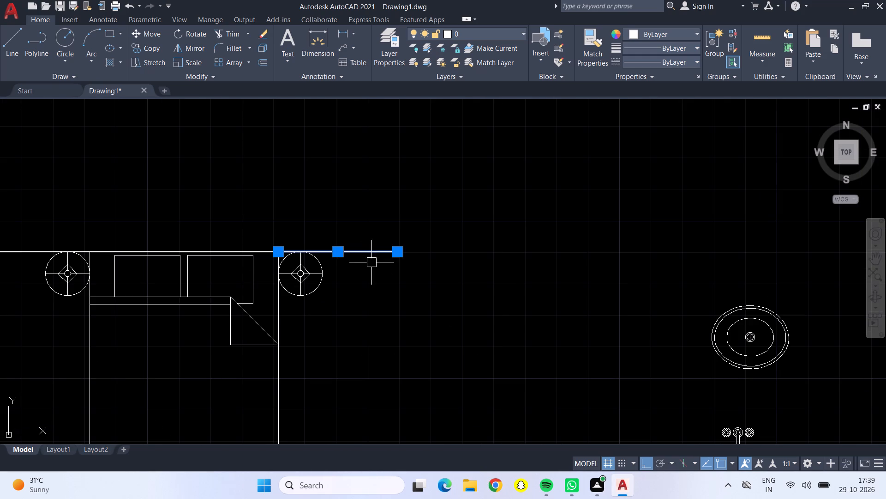
scroll(138, 225, down, 1)
middle_drag(138, 225, 209, 225)
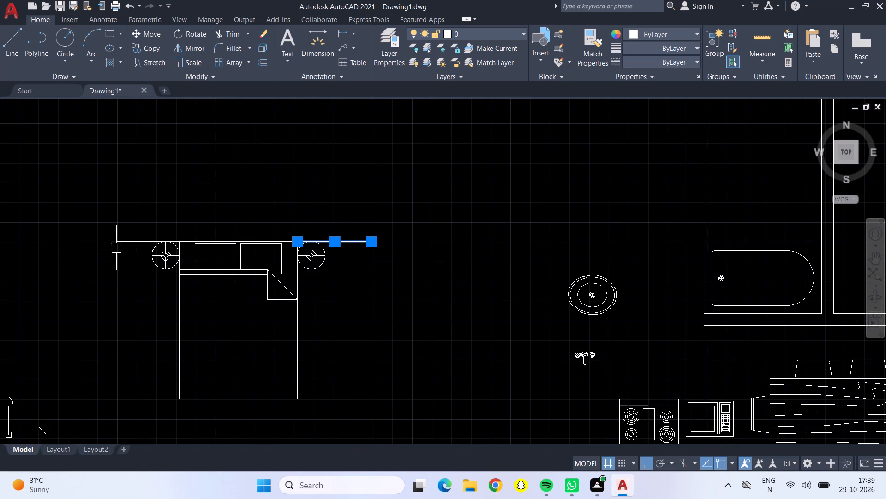
click(122, 239)
key(Delete)
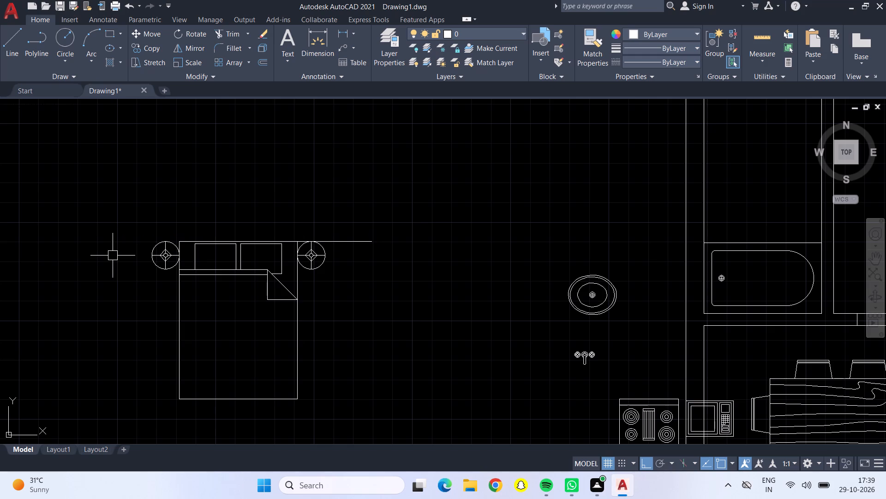
click(356, 243)
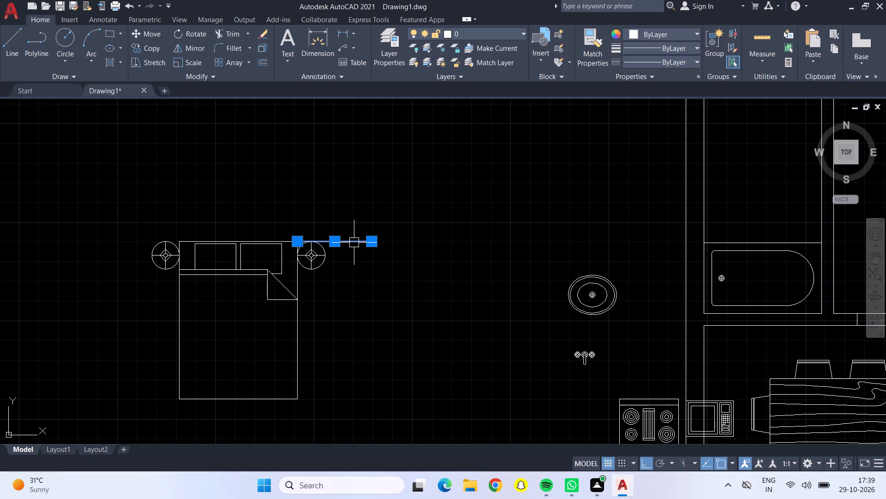
key(Delete)
Delete the short vertical line crossing the wall just below the large upper room, near the bathtub.
scroll(354, 243, down, 1)
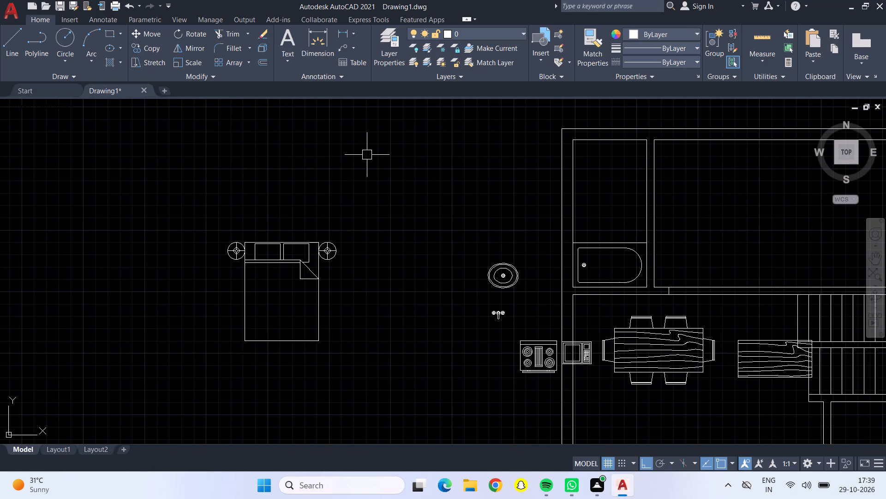
middle_drag(367, 155, 217, 136)
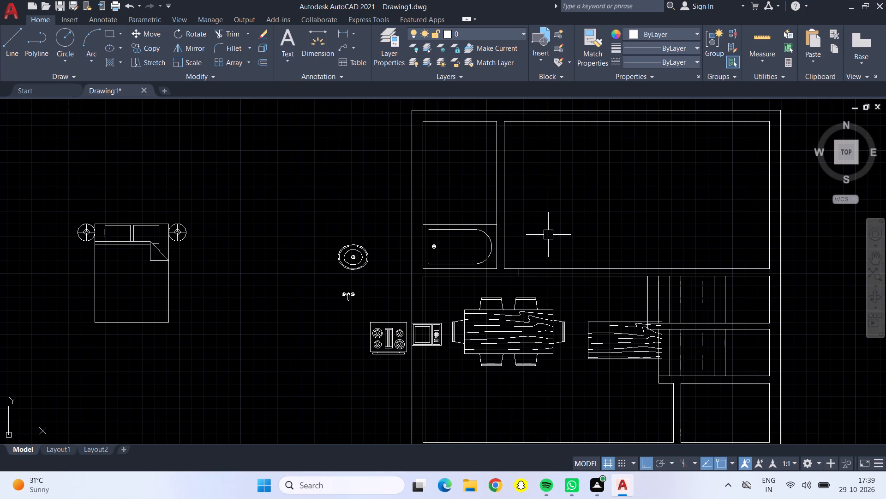
middle_drag(515, 229, 350, 204)
scroll(381, 217, up, 1)
middle_drag(381, 217, 366, 265)
scroll(314, 309, up, 3)
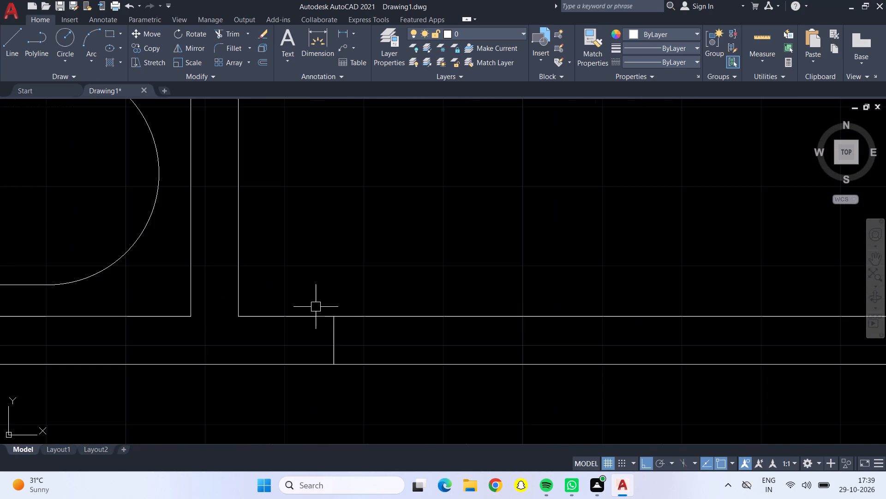
click(334, 329)
key(Delete)
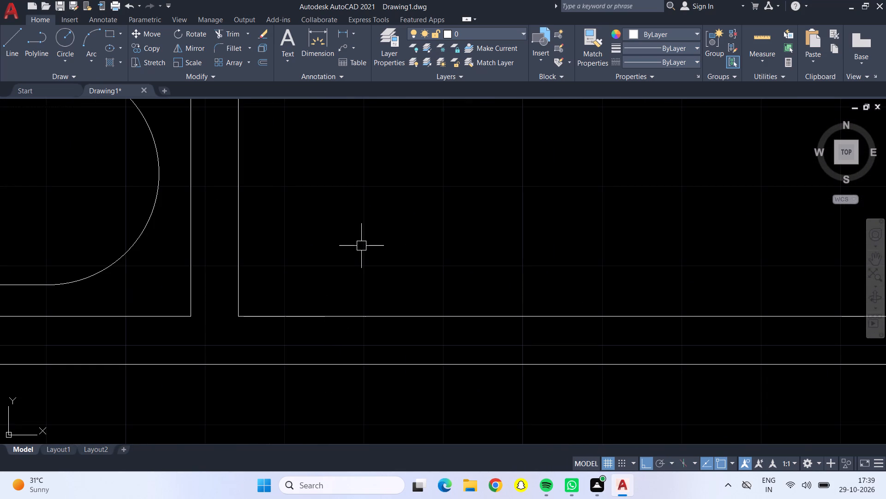
Move the bed with both round lamps by its head edge's midpoint, with Ortho off, into the right half of the large upper room.
scroll(368, 246, down, 2)
scroll(440, 223, down, 1)
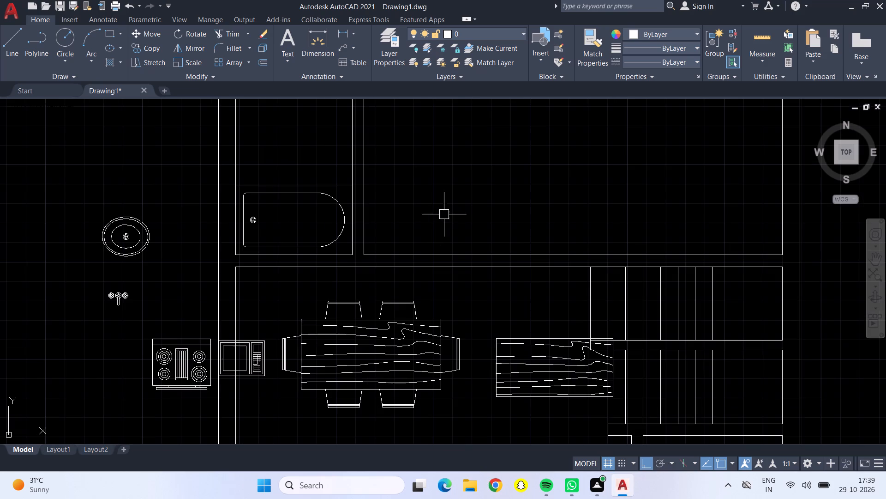
middle_drag(468, 140, 461, 247)
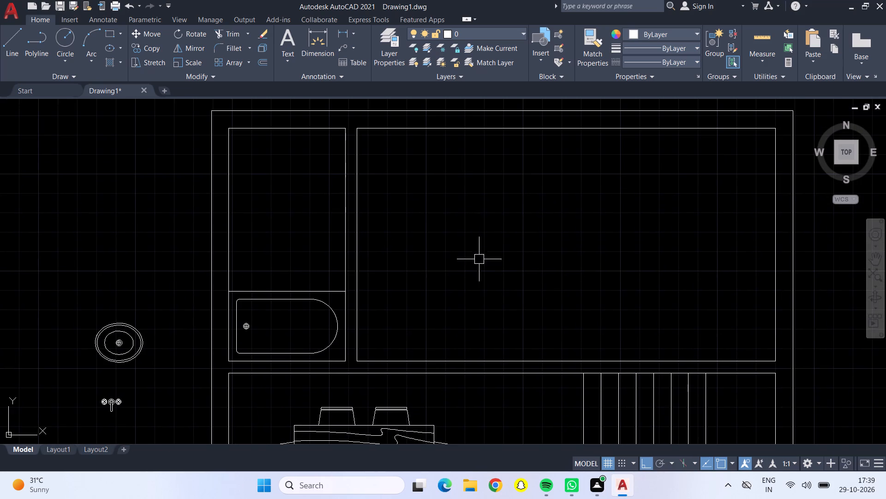
scroll(483, 263, down, 1)
middle_drag(515, 272, 508, 269)
middle_drag(475, 226, 471, 207)
middle_click(471, 196)
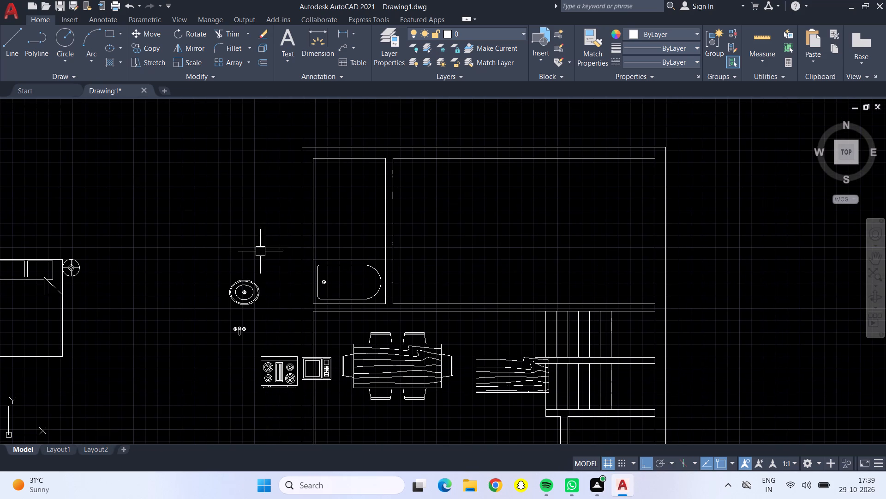
middle_drag(165, 262, 329, 267)
click(104, 235)
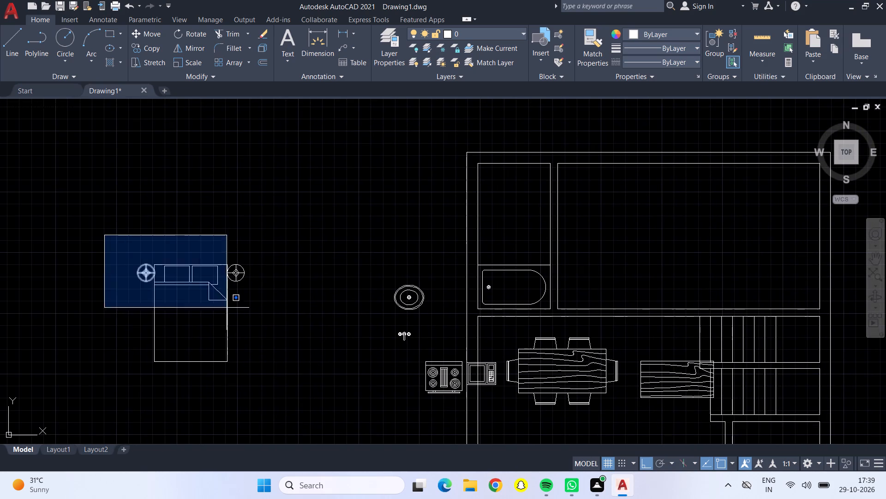
click(274, 378)
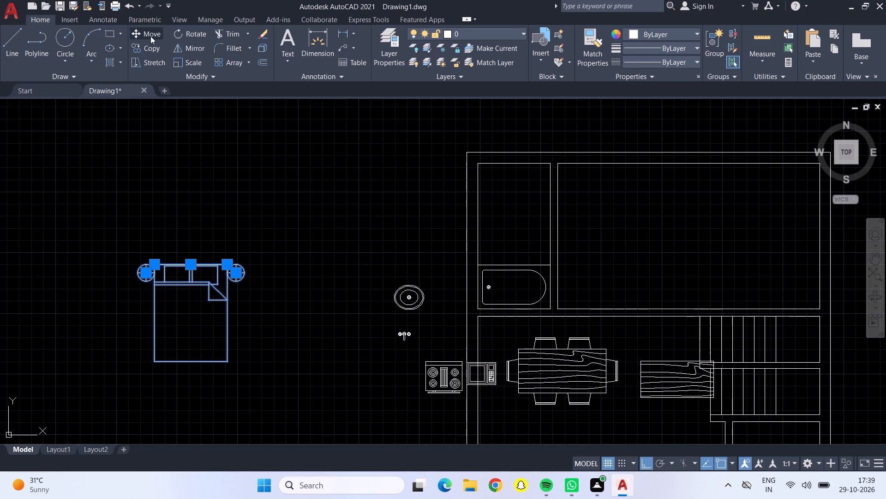
click(151, 36)
drag(189, 266, 194, 266)
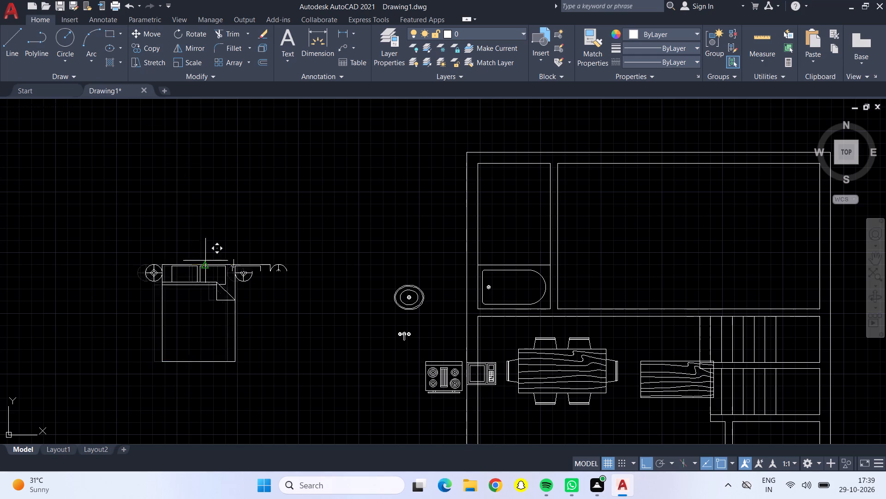
scroll(642, 168, down, 2)
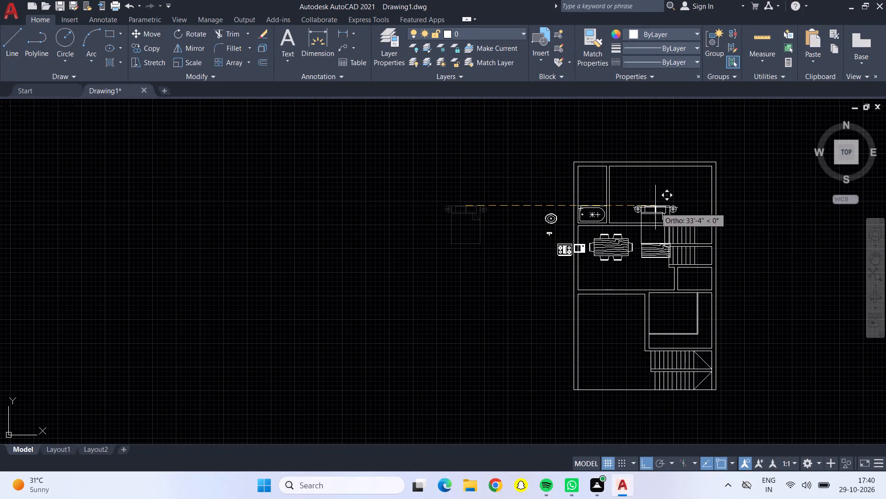
scroll(635, 194, up, 2)
scroll(661, 188, down, 1)
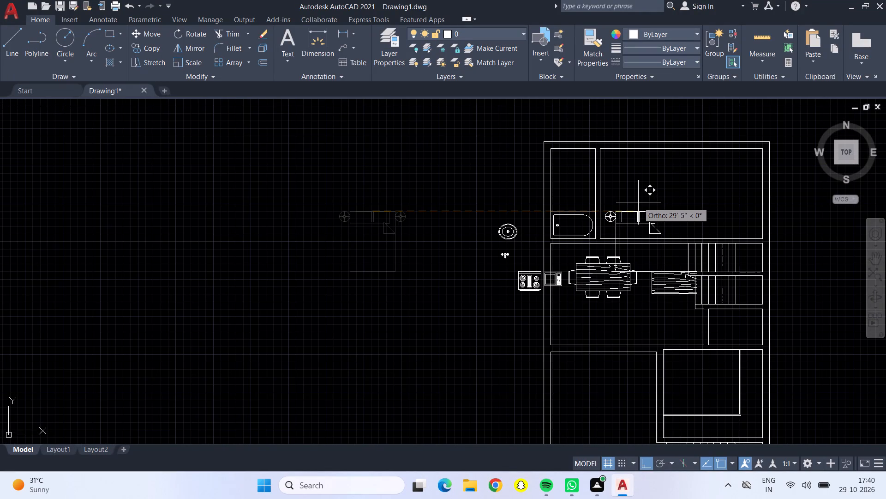
key(F8)
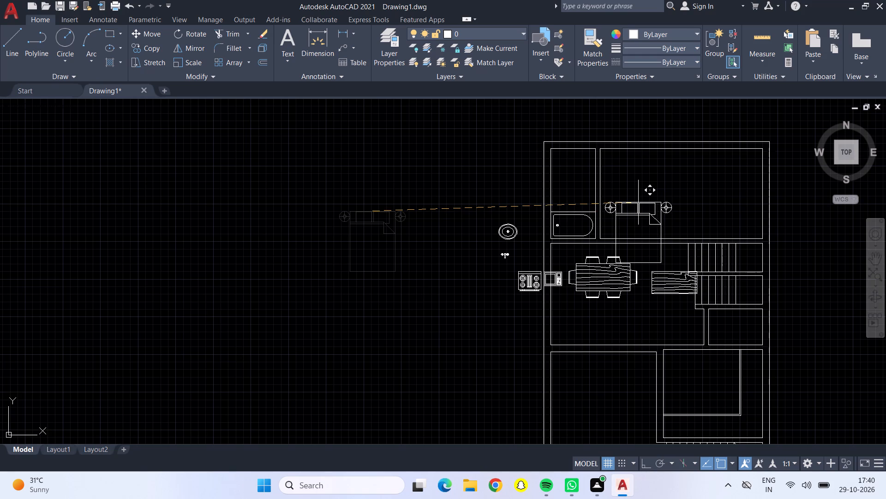
scroll(717, 154, up, 2)
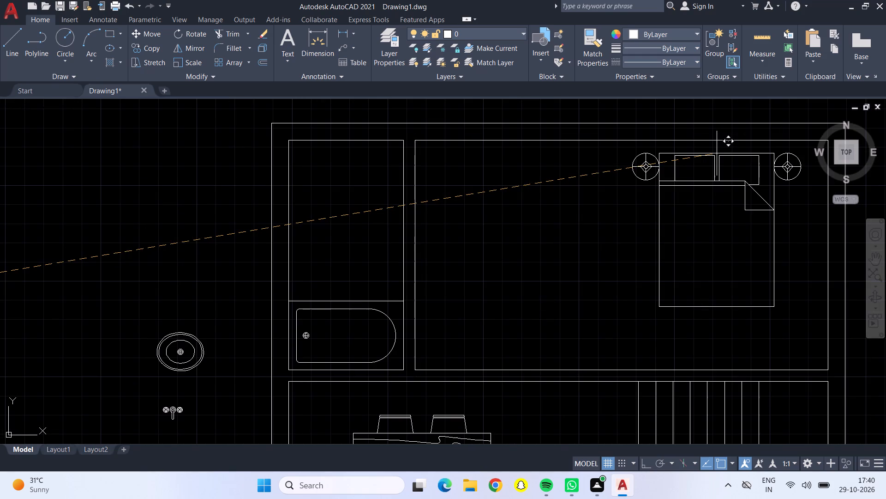
middle_drag(717, 153, 693, 160)
middle_drag(670, 180, 636, 179)
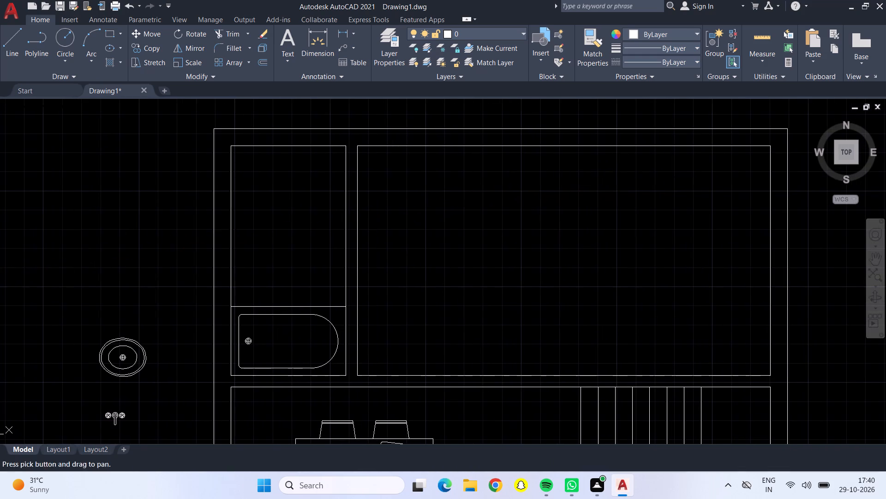
click(626, 182)
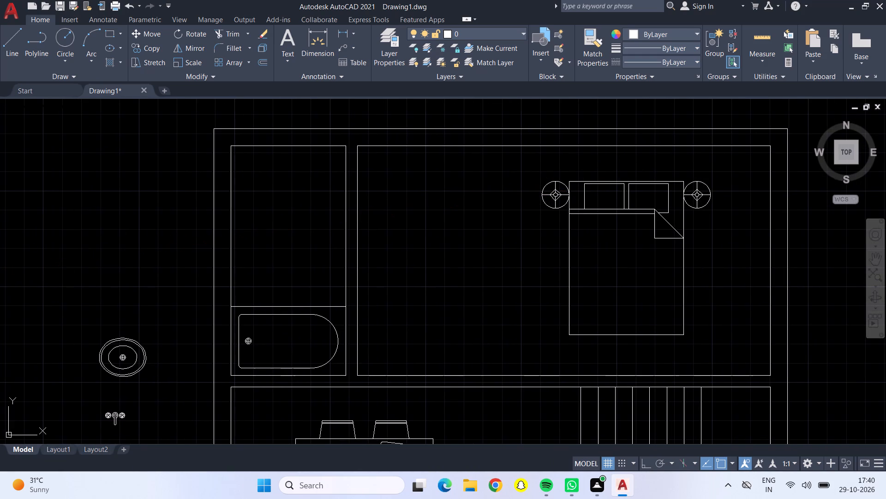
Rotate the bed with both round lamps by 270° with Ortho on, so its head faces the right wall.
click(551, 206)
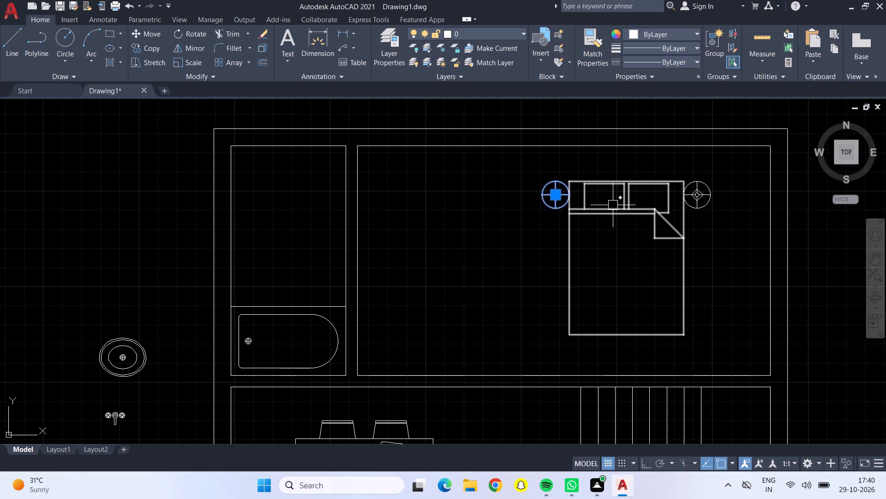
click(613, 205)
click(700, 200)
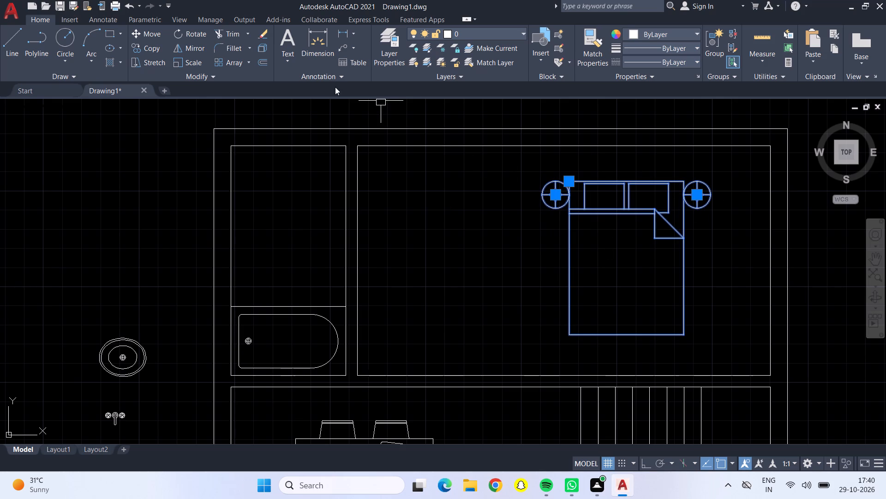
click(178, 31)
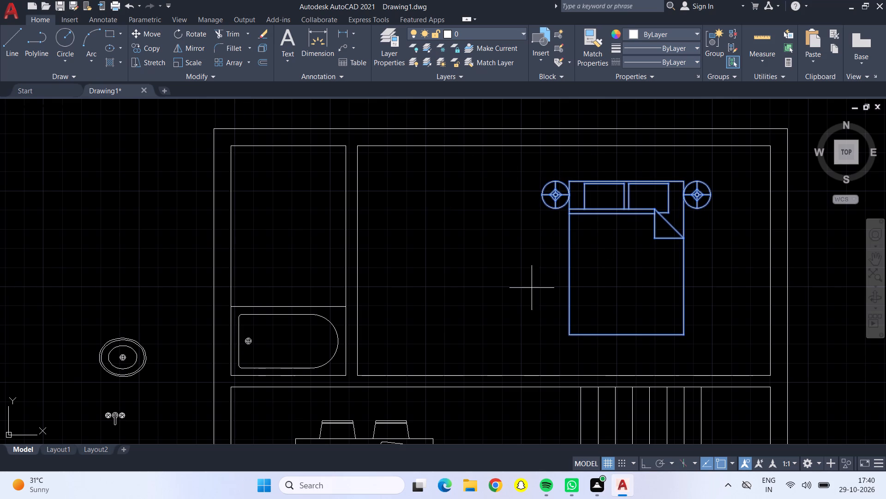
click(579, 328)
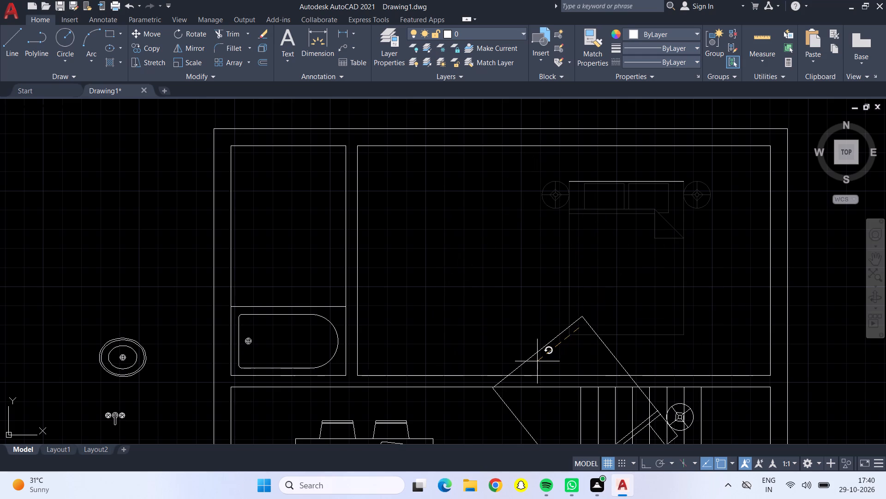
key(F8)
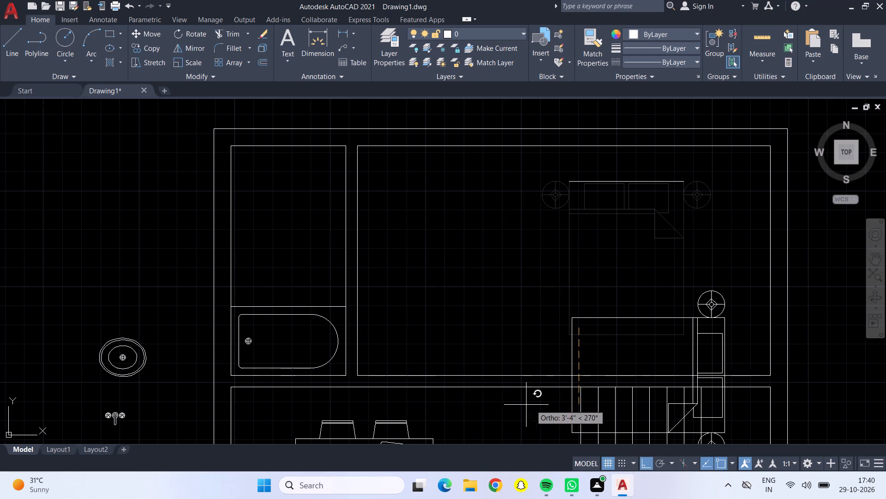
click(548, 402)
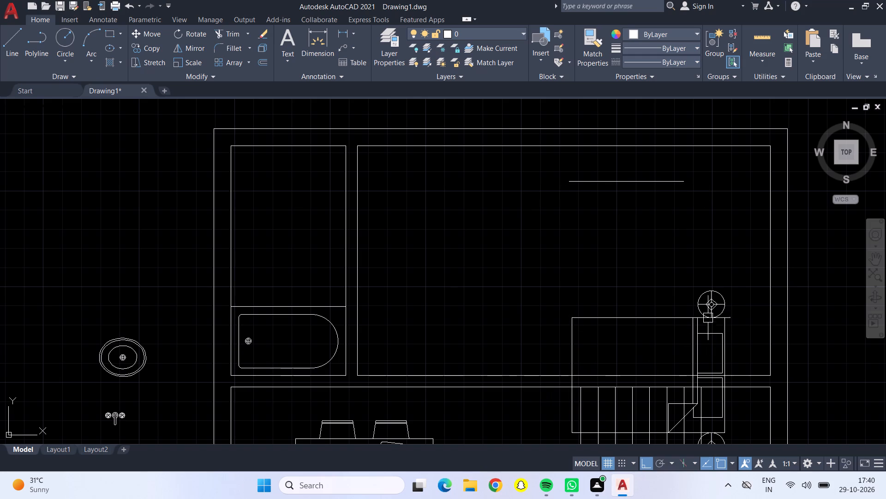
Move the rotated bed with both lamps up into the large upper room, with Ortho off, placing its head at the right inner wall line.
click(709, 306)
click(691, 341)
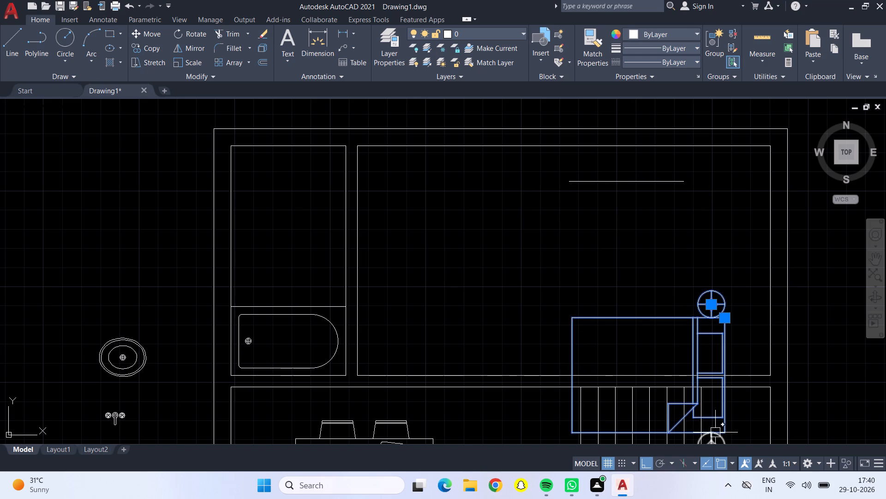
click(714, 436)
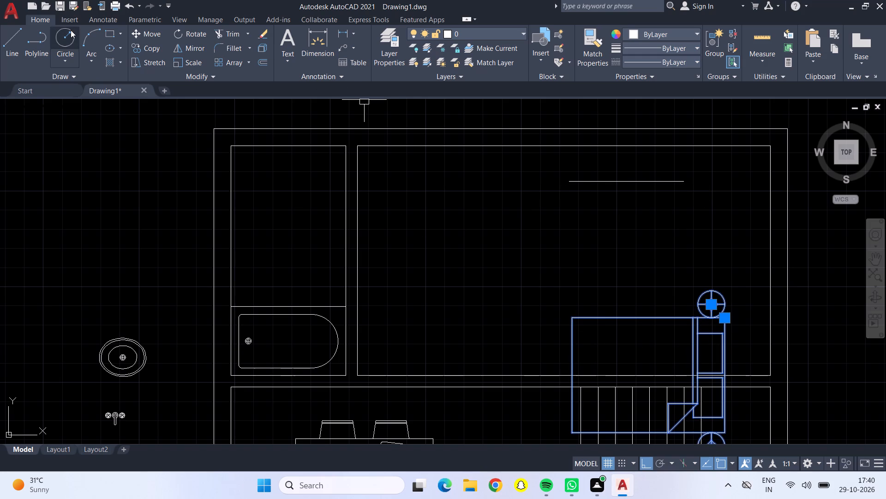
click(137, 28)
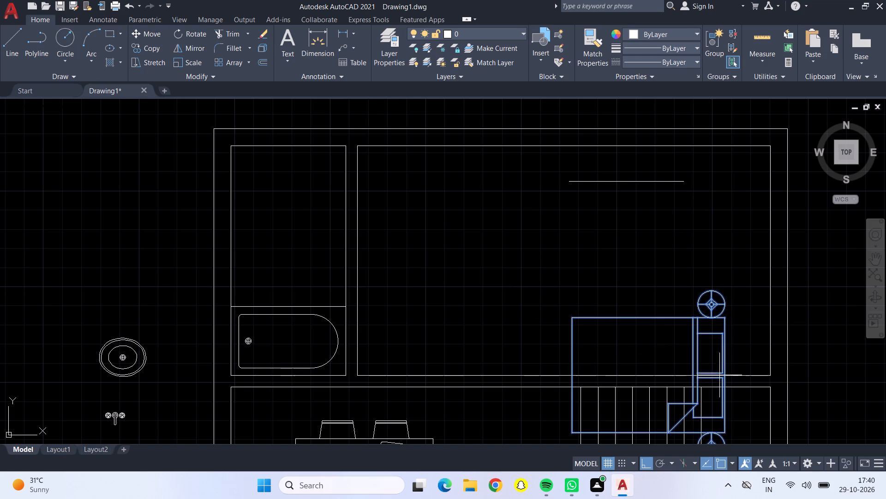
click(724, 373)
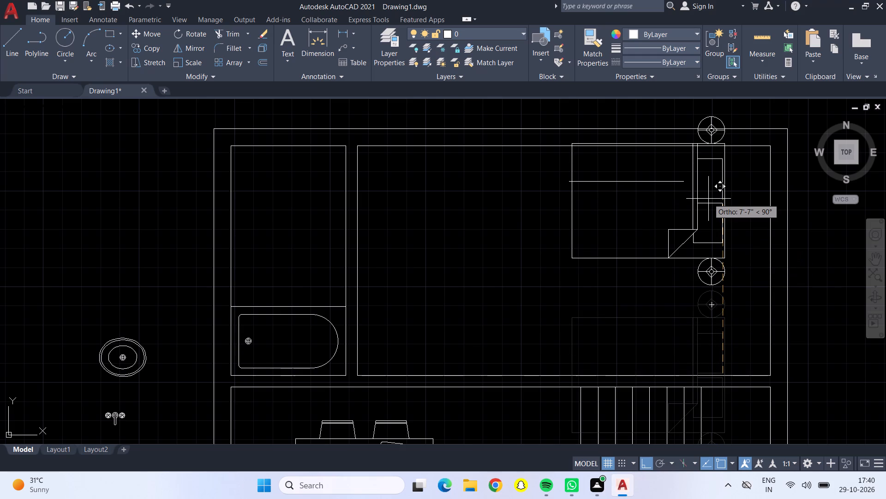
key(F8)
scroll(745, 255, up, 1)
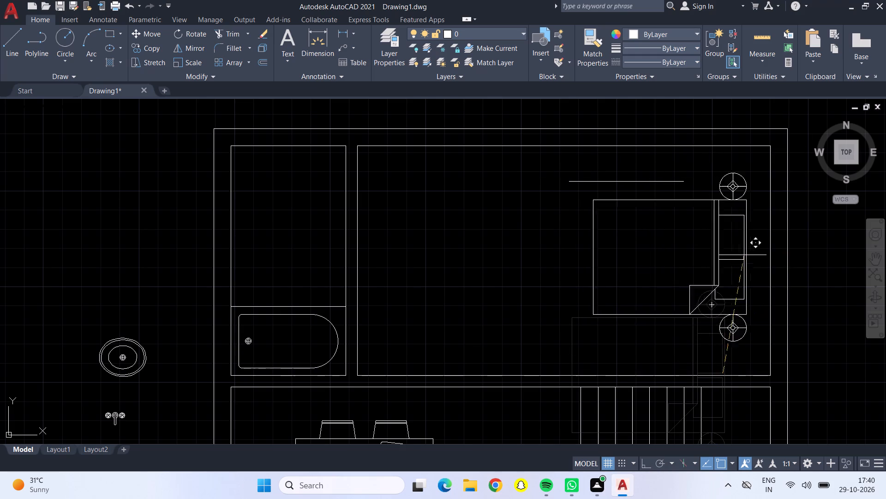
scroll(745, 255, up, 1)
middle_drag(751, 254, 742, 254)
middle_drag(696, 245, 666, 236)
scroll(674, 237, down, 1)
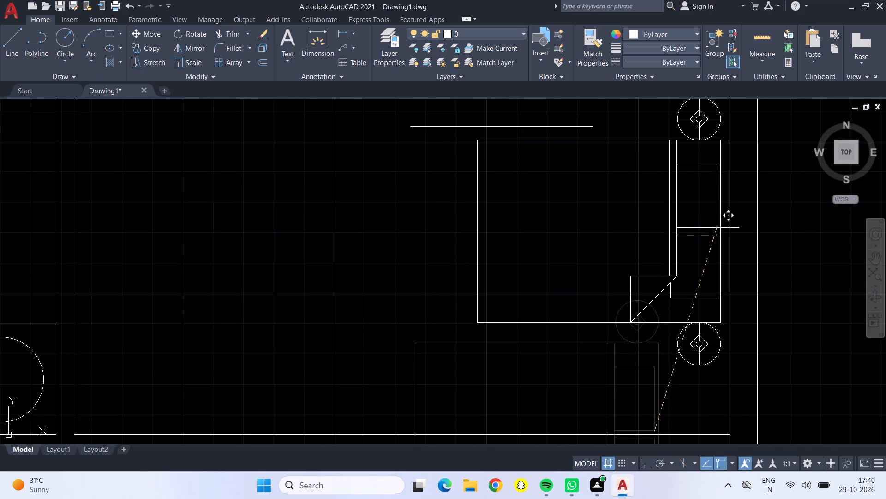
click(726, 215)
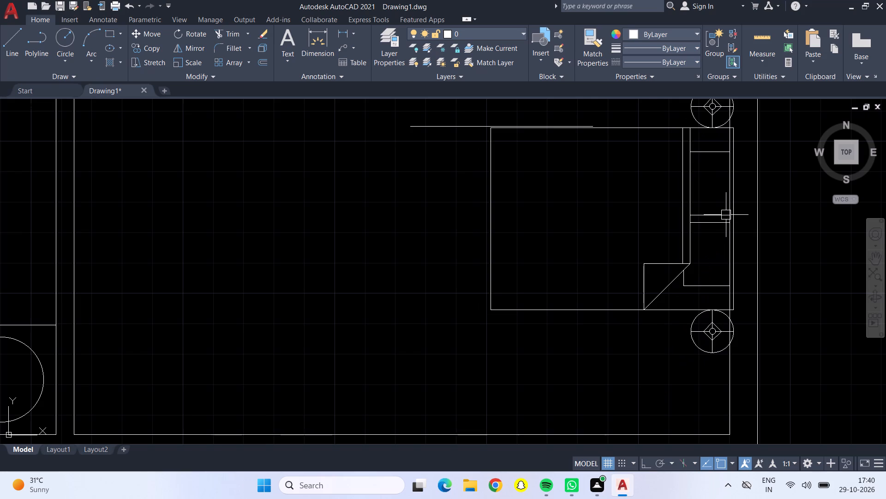
Delete the leftover horizontal line near the bed's upper edge in the large upper room.
scroll(719, 215, down, 1)
middle_click(642, 225)
middle_drag(639, 225, 632, 225)
middle_drag(624, 227, 579, 242)
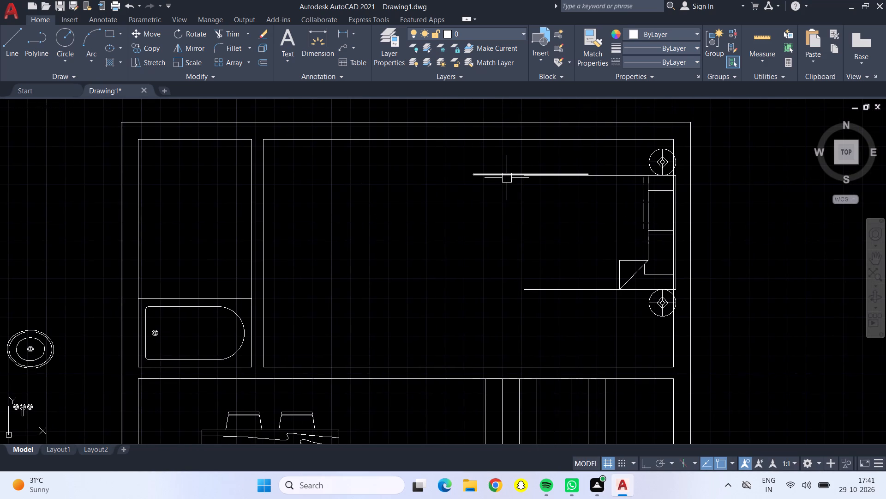
click(507, 172)
key(Delete)
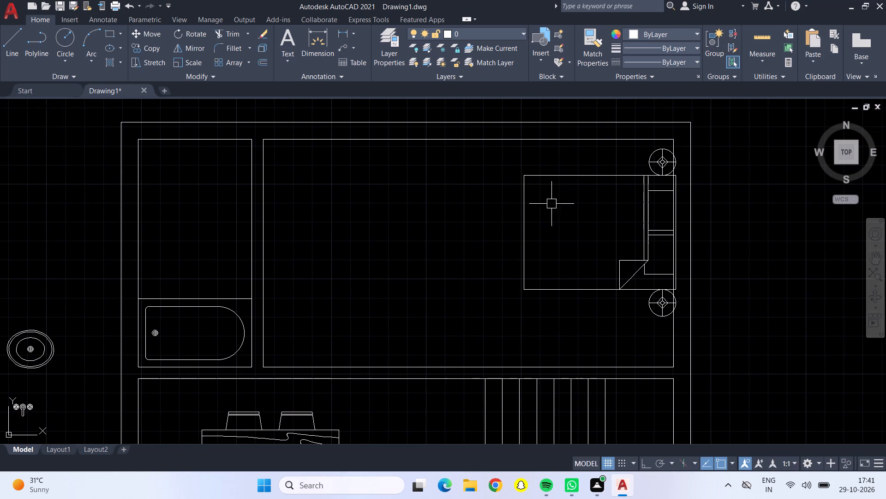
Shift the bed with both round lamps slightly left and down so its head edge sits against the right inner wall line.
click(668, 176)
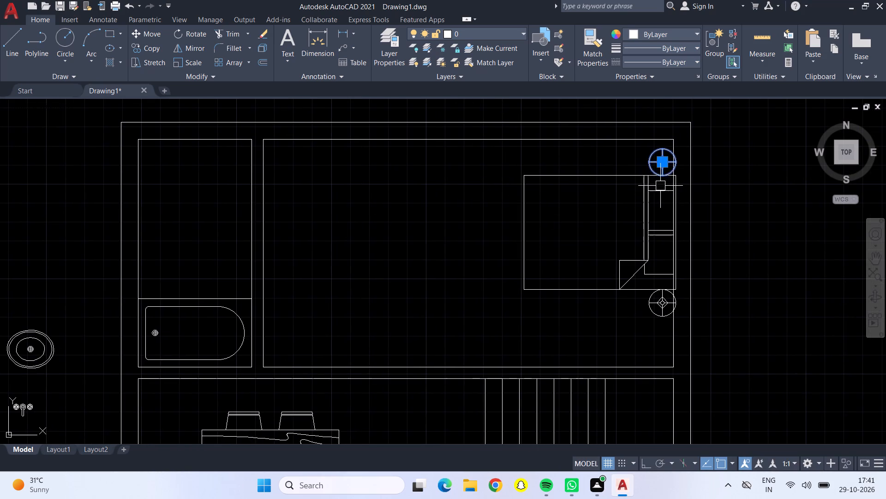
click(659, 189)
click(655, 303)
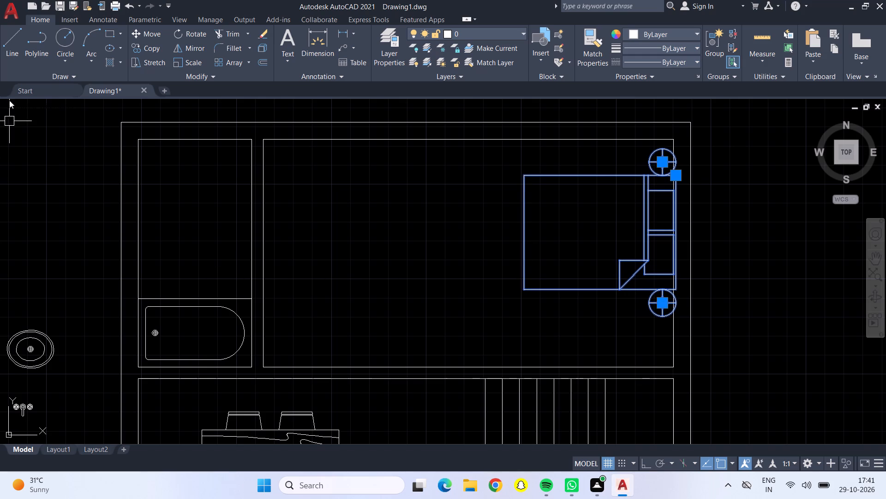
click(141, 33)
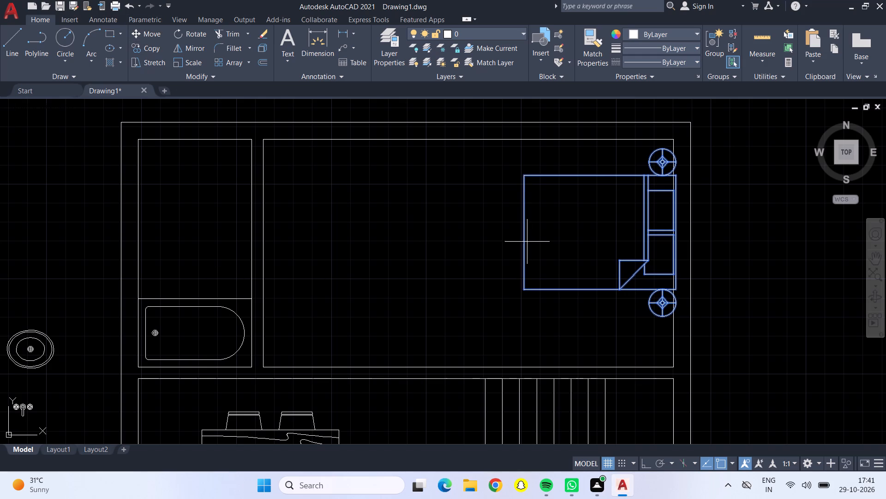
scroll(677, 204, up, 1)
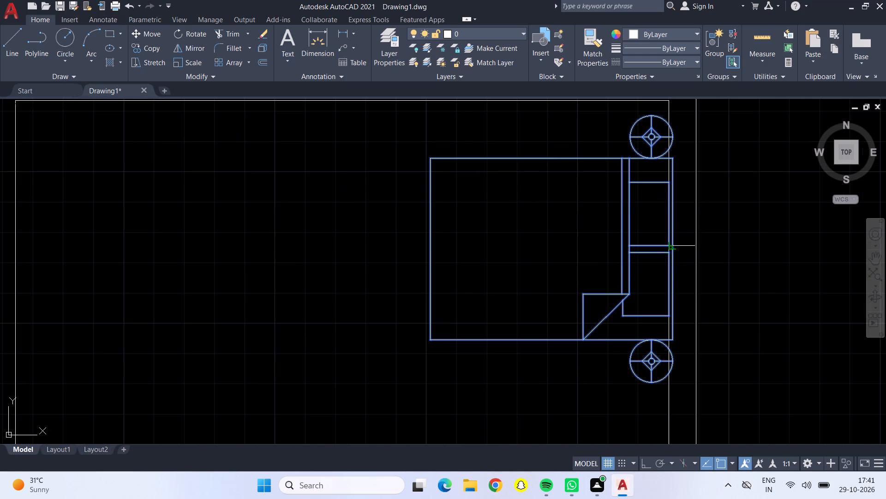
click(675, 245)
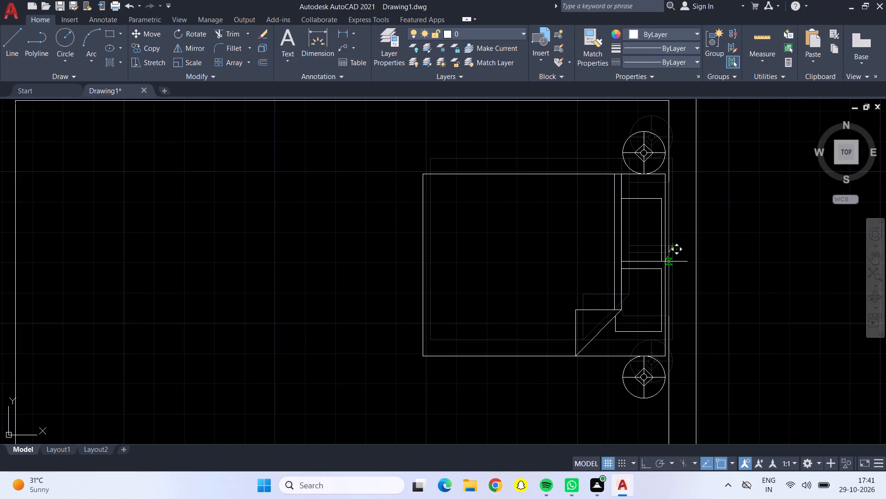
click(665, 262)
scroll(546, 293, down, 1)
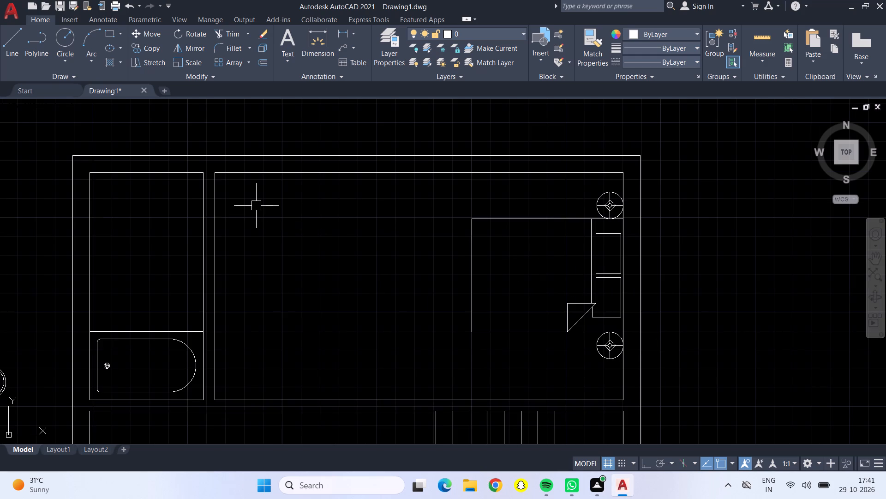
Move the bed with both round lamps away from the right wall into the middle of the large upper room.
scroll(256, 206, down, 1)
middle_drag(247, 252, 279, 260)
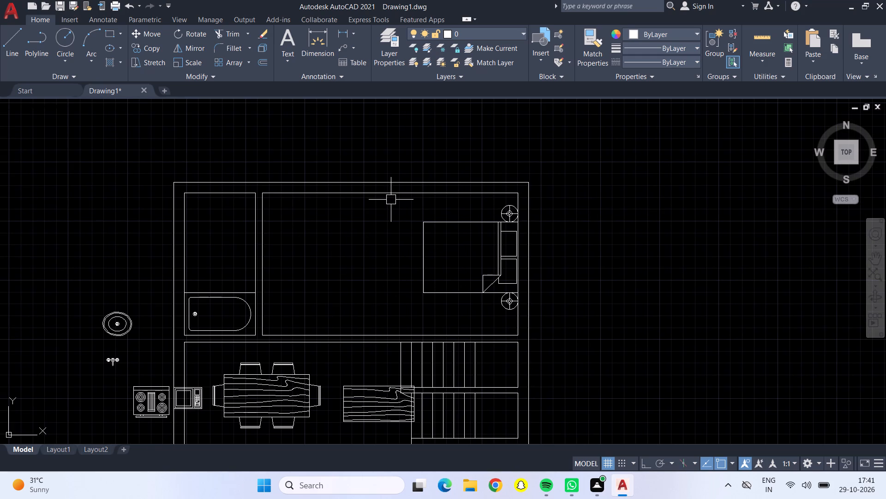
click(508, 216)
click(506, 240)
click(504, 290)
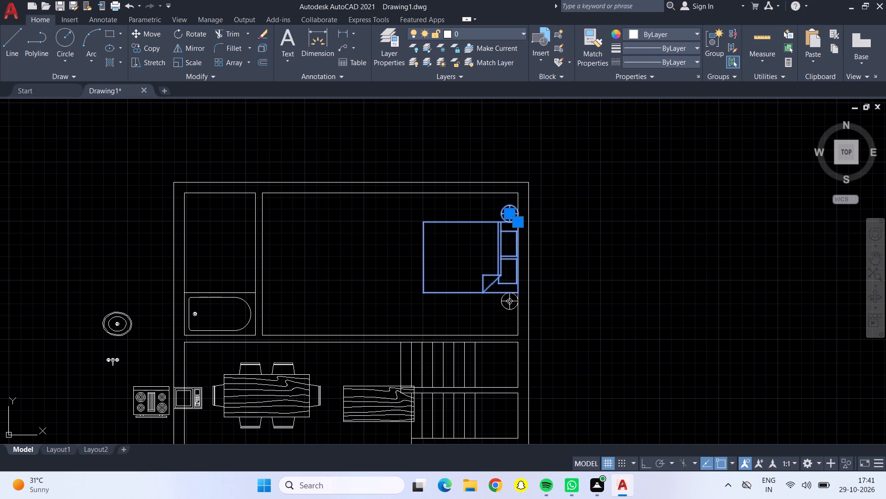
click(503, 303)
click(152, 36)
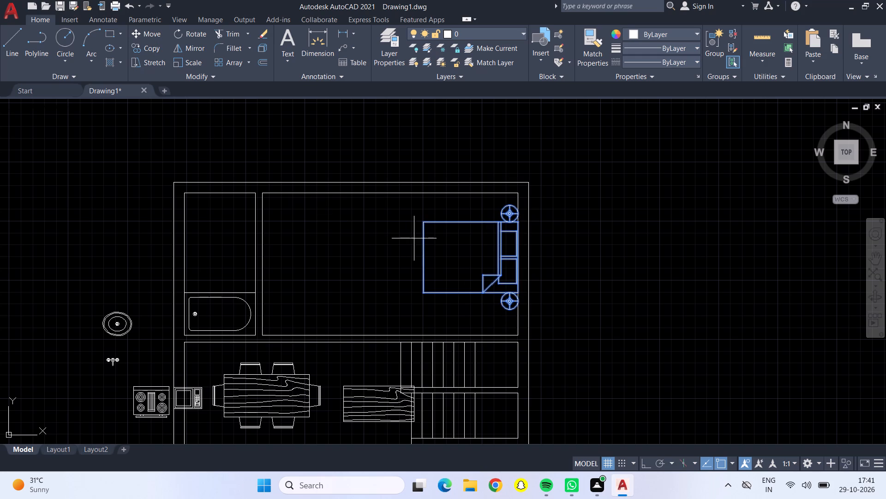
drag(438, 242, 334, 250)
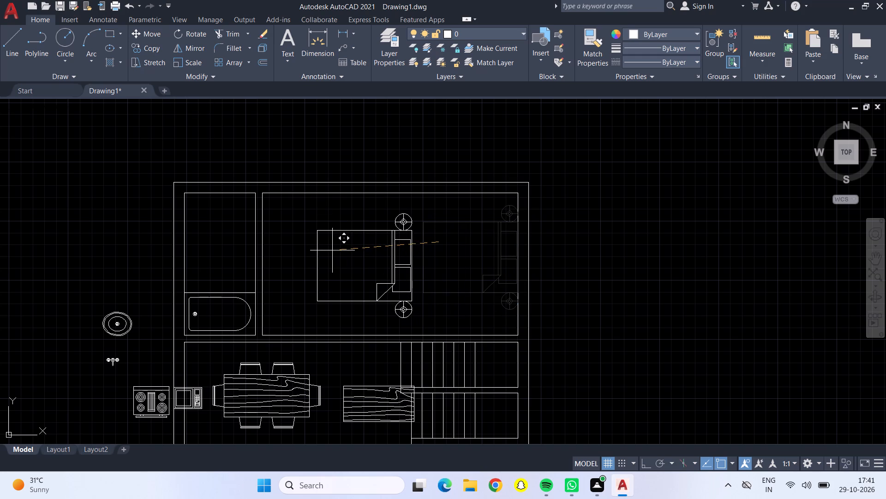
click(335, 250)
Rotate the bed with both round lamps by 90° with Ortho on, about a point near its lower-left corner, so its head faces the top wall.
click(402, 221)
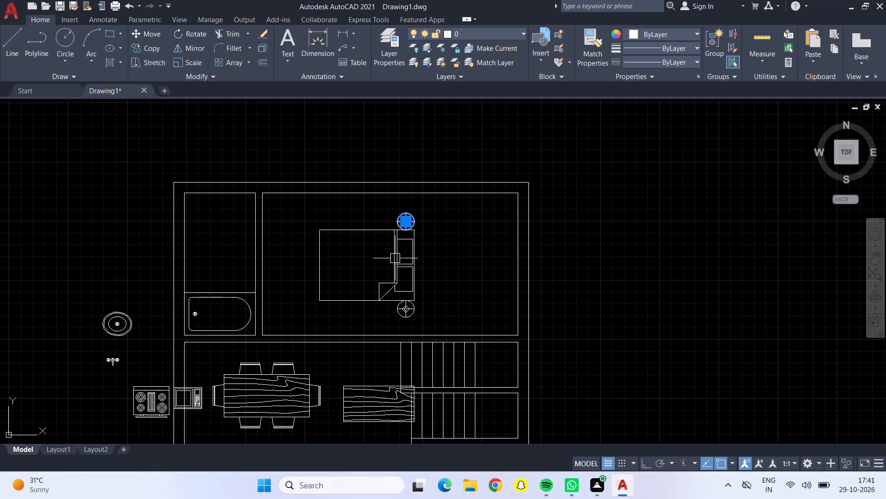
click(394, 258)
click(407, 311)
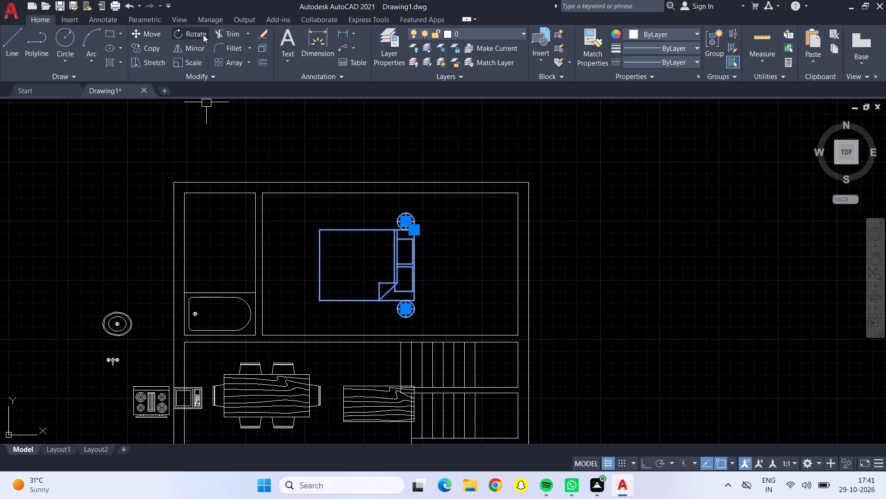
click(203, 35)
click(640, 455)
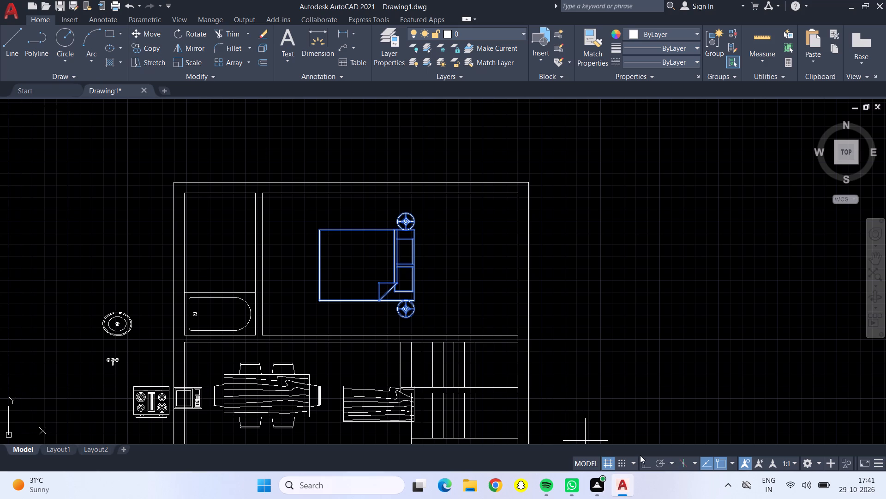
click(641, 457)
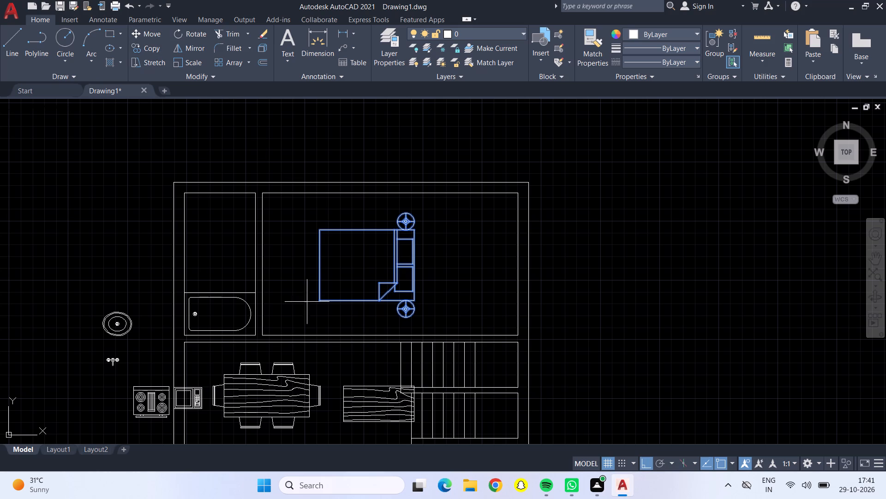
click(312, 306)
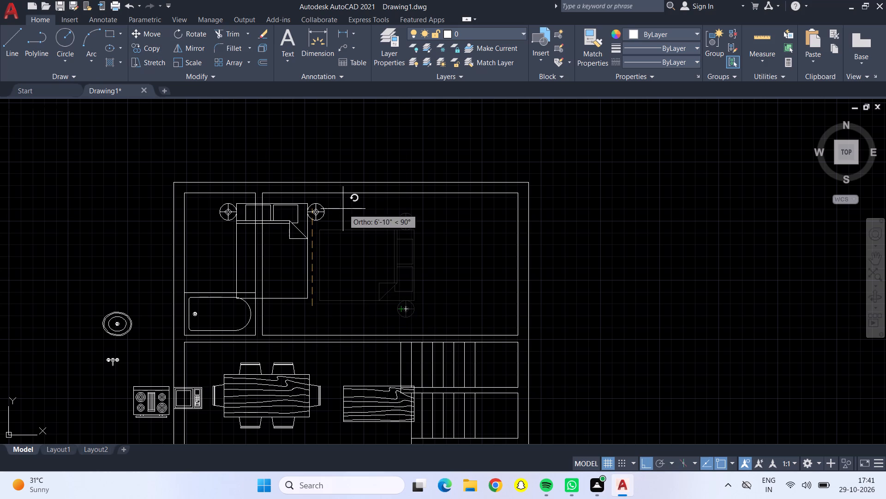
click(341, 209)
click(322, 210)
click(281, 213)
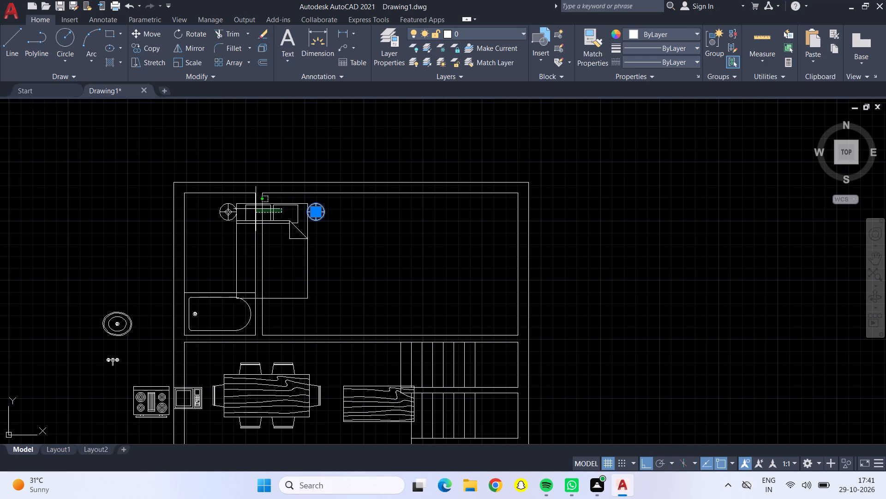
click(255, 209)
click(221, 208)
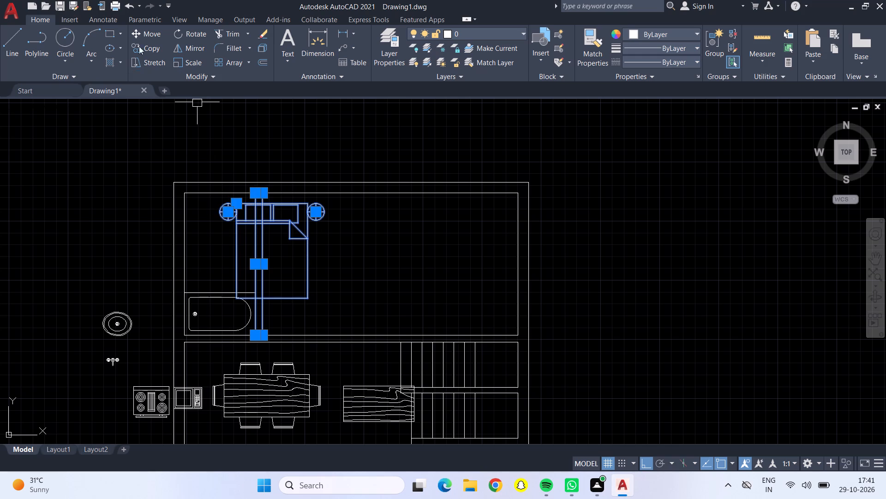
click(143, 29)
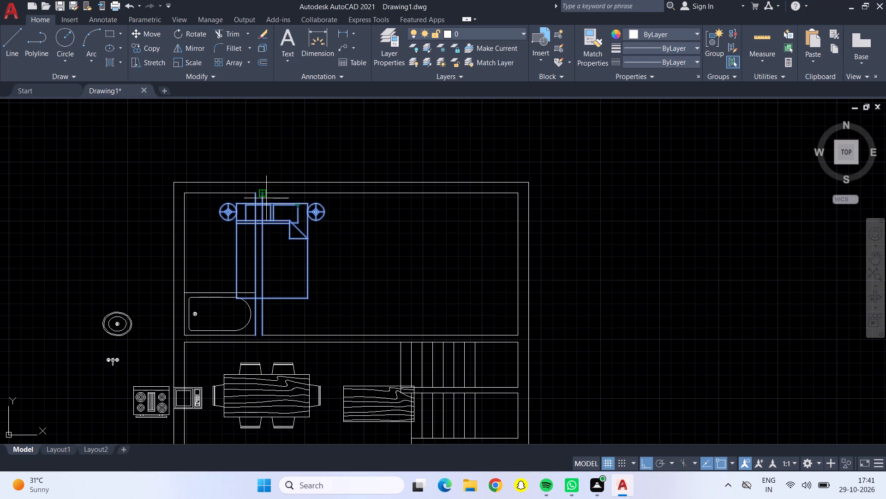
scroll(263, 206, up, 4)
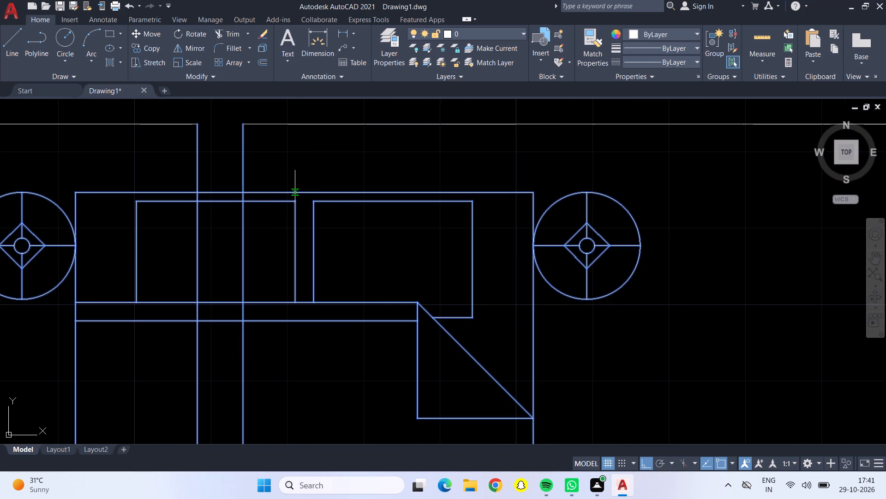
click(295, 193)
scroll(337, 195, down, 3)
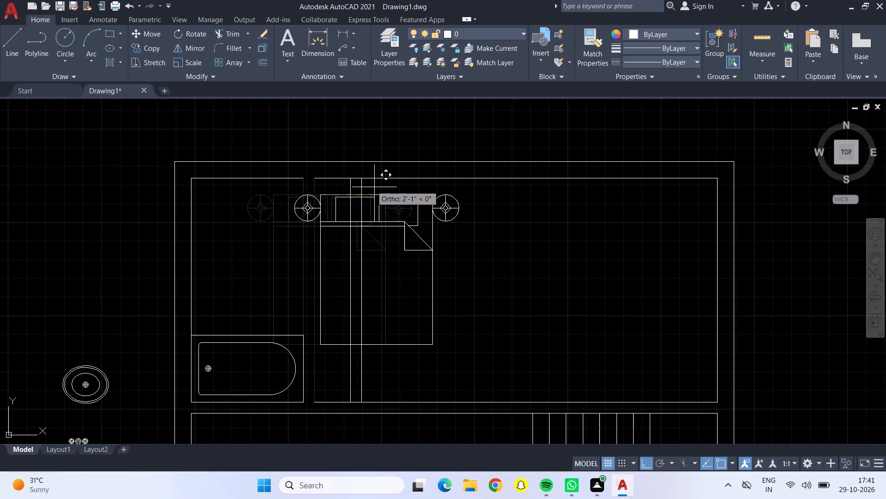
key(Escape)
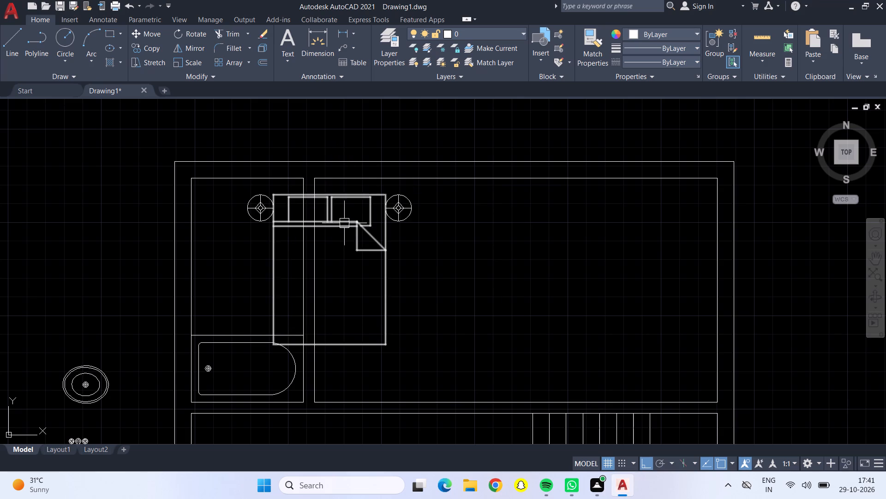
Move the bed with both round lamps into the right half of the large upper room, its head edge against the top inner wall line.
click(344, 223)
click(404, 219)
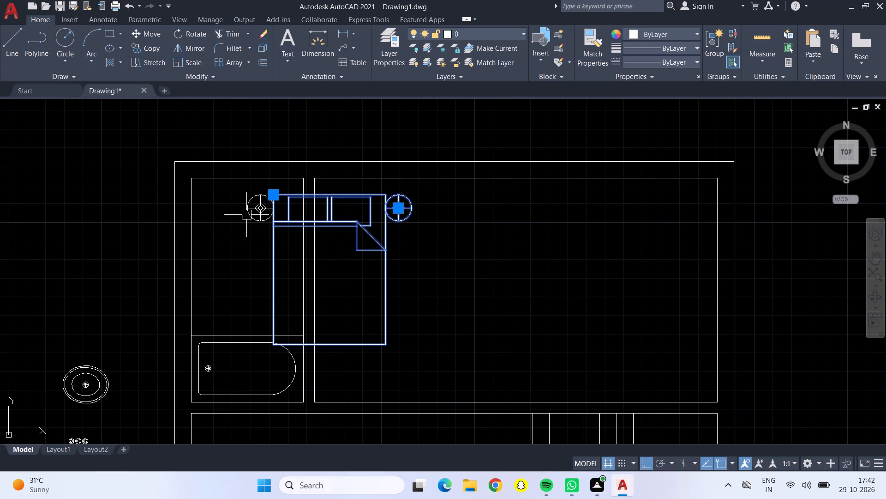
click(246, 215)
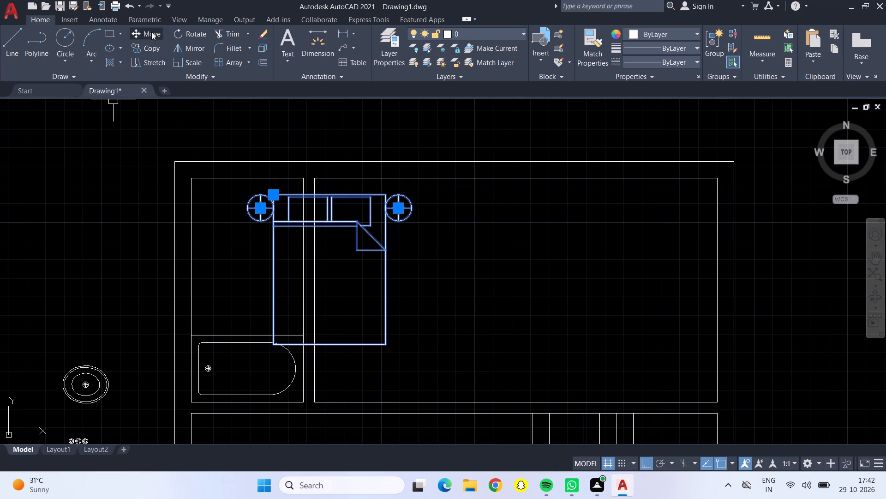
click(151, 32)
click(332, 191)
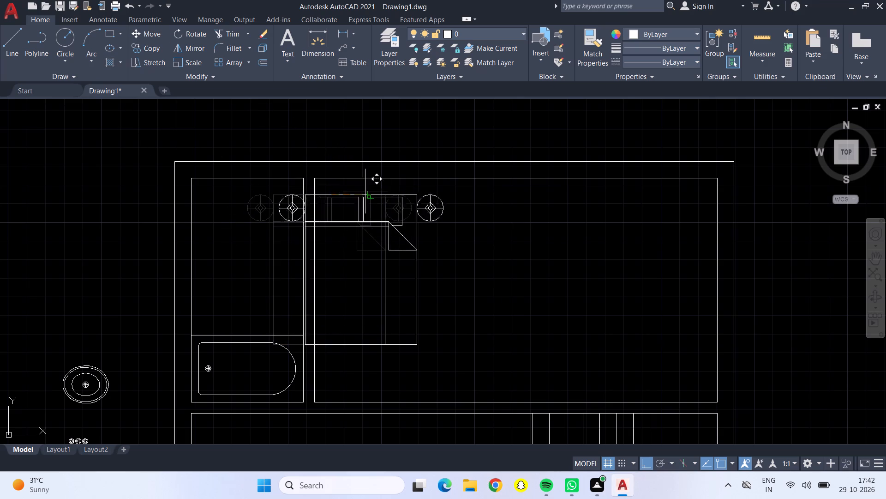
click(551, 177)
Offset the right inner wall line of the large upper room 2' inward.
scroll(575, 197, down, 2)
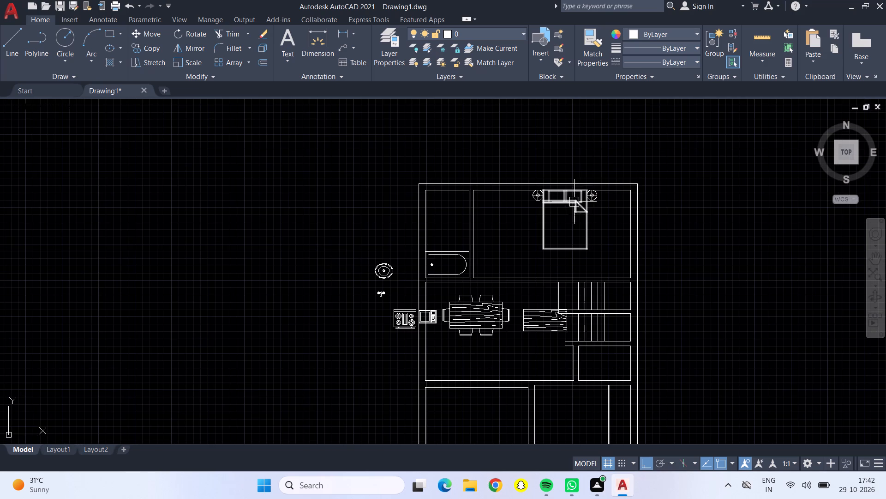
scroll(607, 202, up, 2)
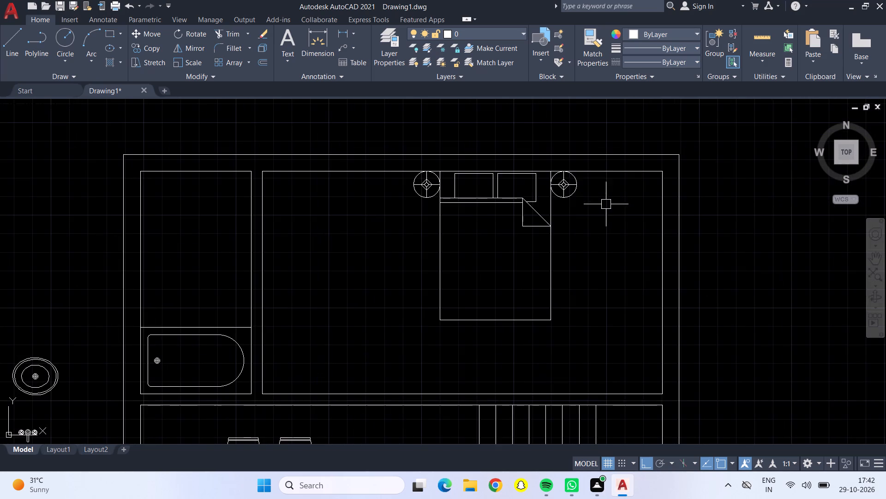
scroll(594, 215, down, 1)
middle_drag(593, 237, 572, 212)
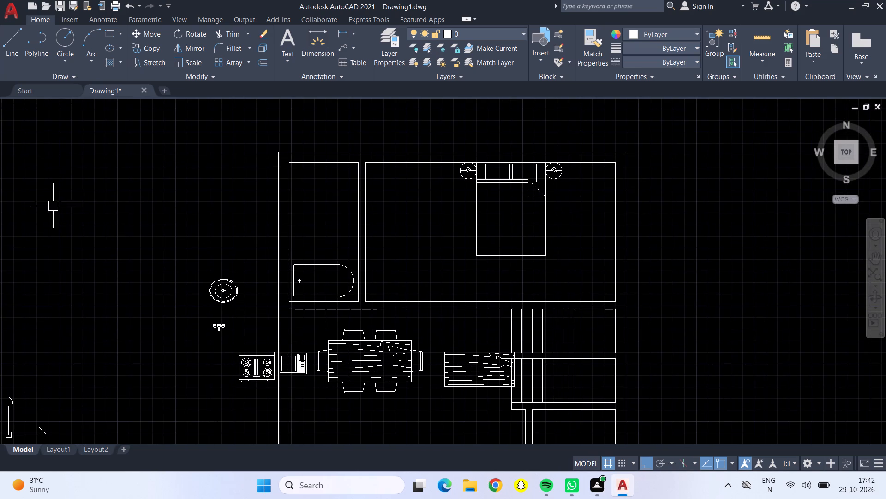
scroll(268, 275, down, 1)
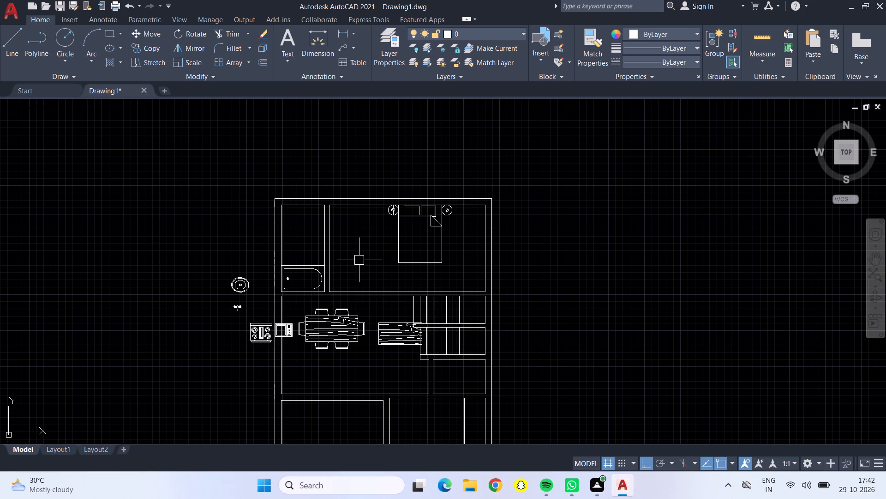
middle_drag(359, 260, 299, 262)
scroll(401, 243, up, 2)
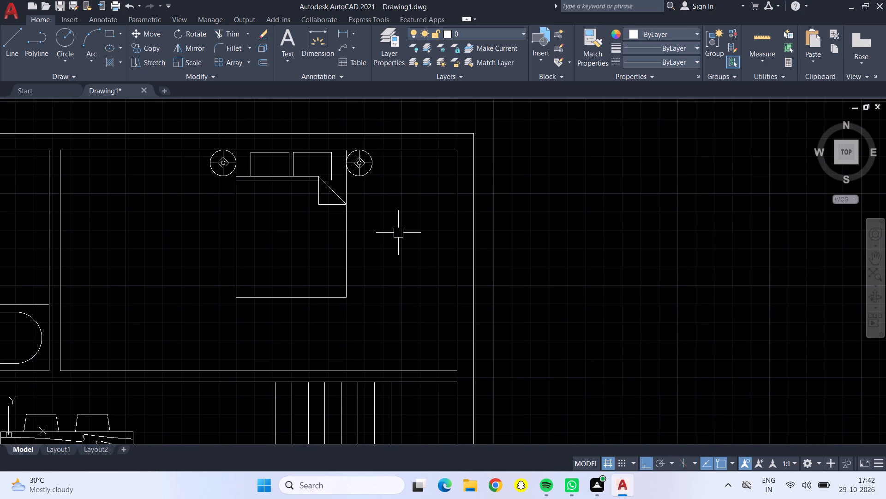
key(o)
key(Return)
text(2')
key(Return)
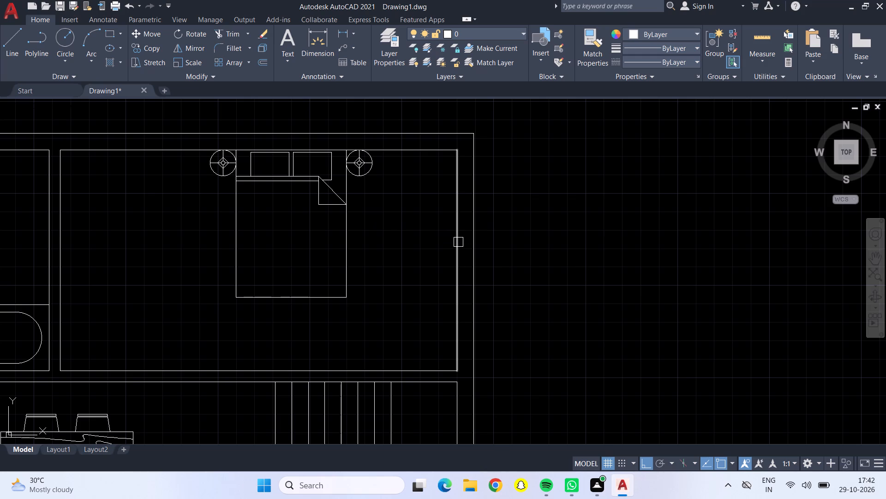
drag(458, 242, 453, 242)
click(403, 220)
key(Escape)
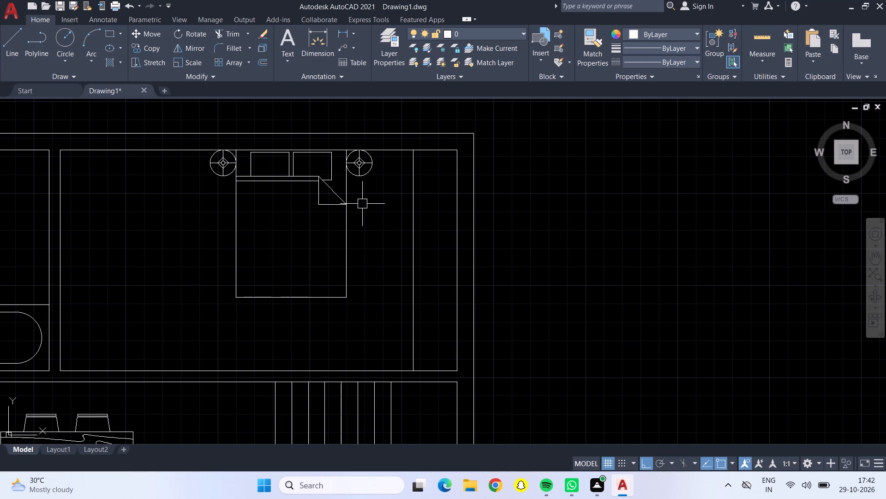
Offset the large upper room's top inner wall line downward in successive 9" spacings, making twelve horizontal lines down the room.
key(o)
key(Return)
text(9")
key(Return)
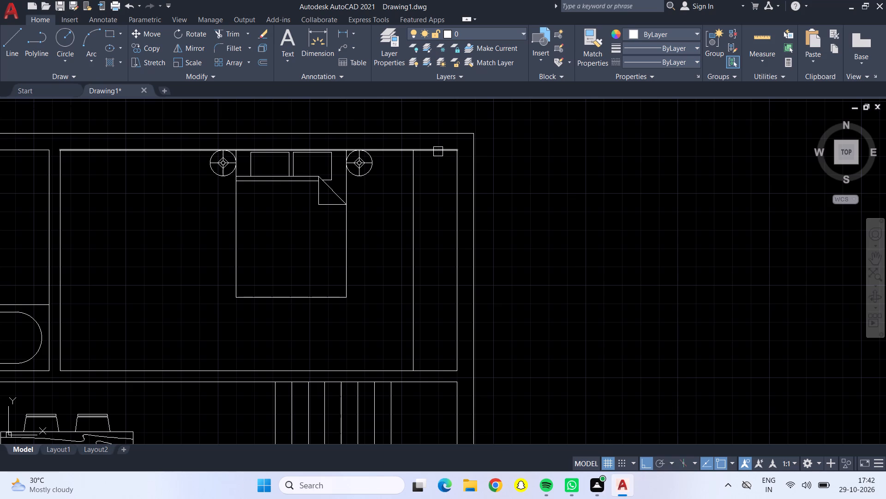
click(438, 152)
click(456, 201)
click(439, 168)
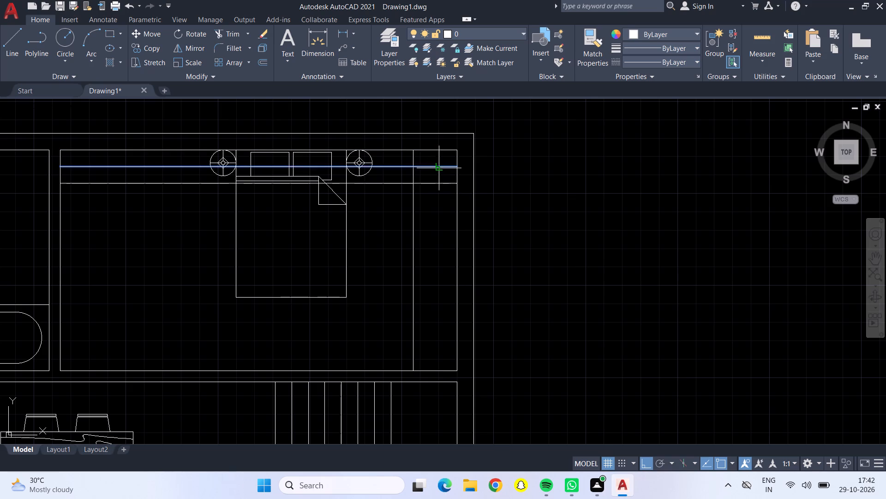
drag(440, 197, 440, 202)
click(434, 180)
click(441, 223)
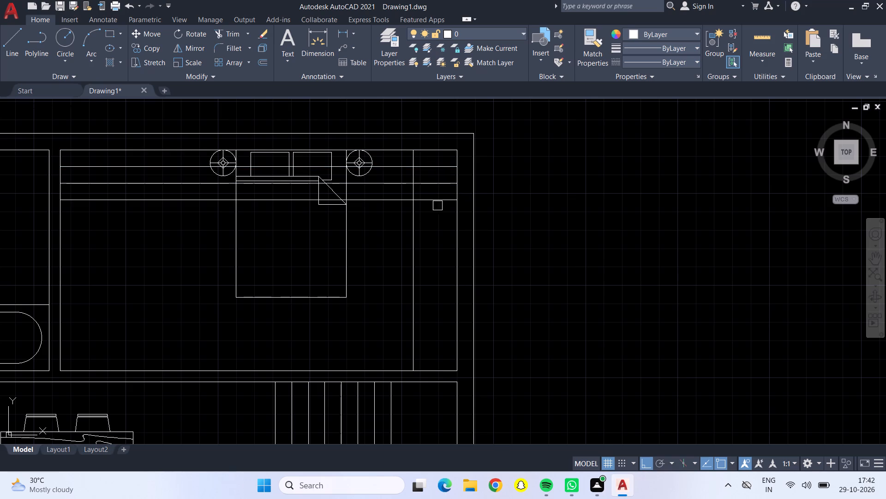
click(437, 201)
click(442, 235)
drag(437, 213, 437, 222)
click(438, 236)
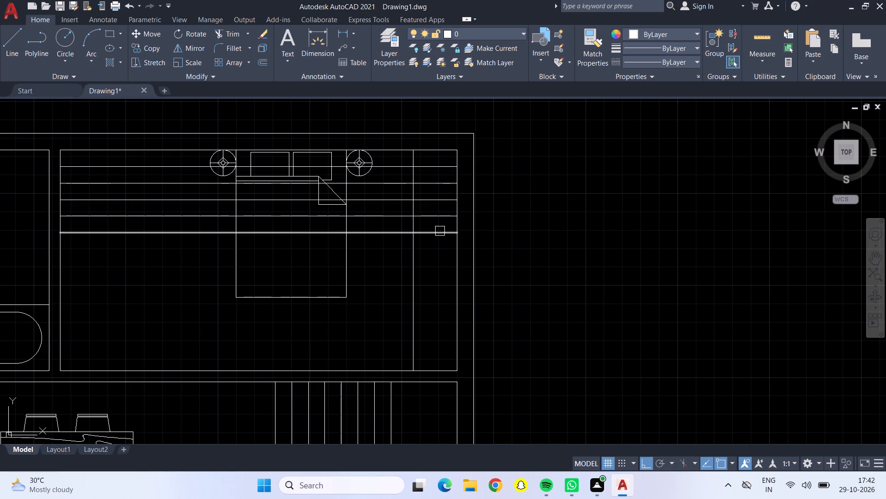
click(440, 231)
drag(441, 252, 443, 256)
click(441, 250)
click(438, 277)
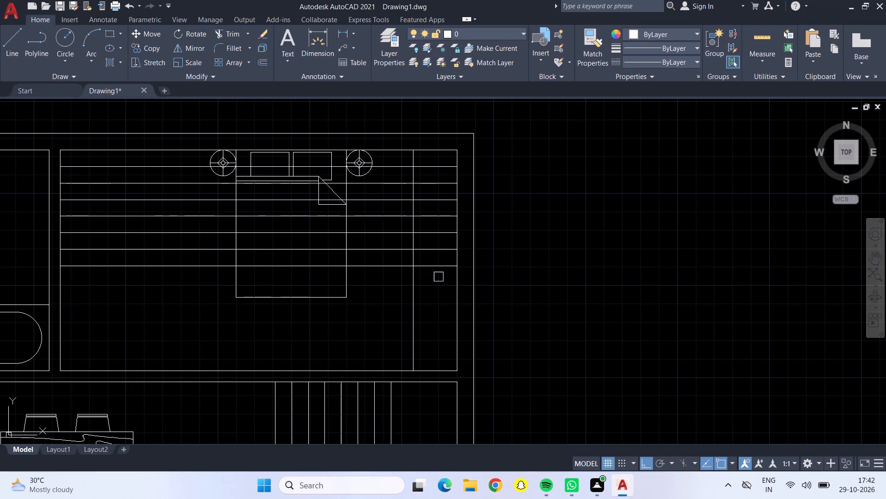
click(438, 268)
drag(438, 277, 438, 286)
click(438, 286)
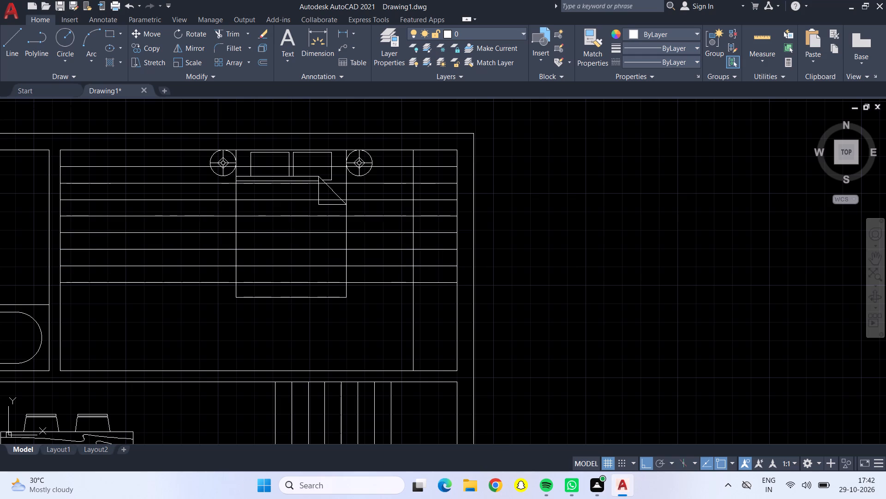
click(442, 310)
click(442, 302)
click(446, 323)
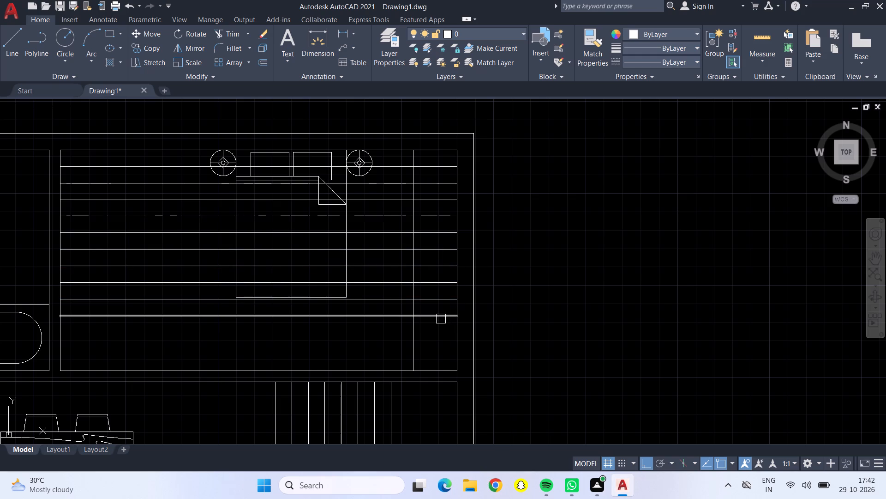
click(441, 319)
click(441, 345)
click(441, 335)
click(442, 349)
click(442, 349)
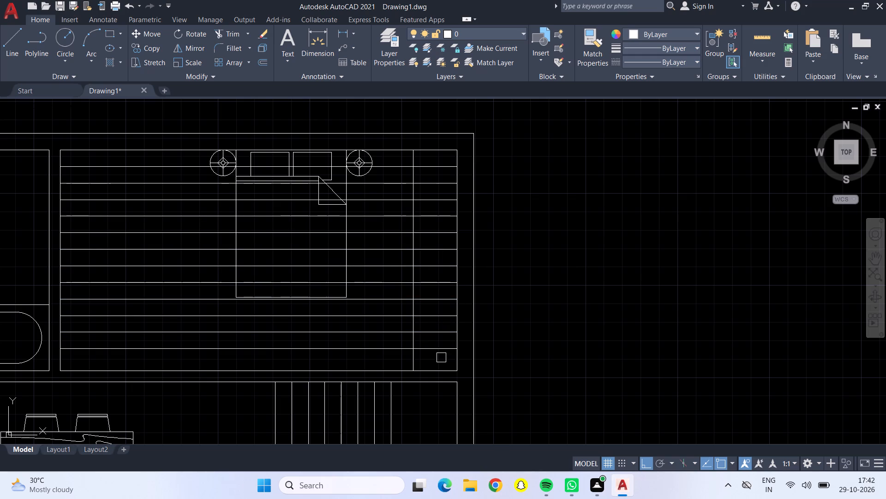
key(Escape)
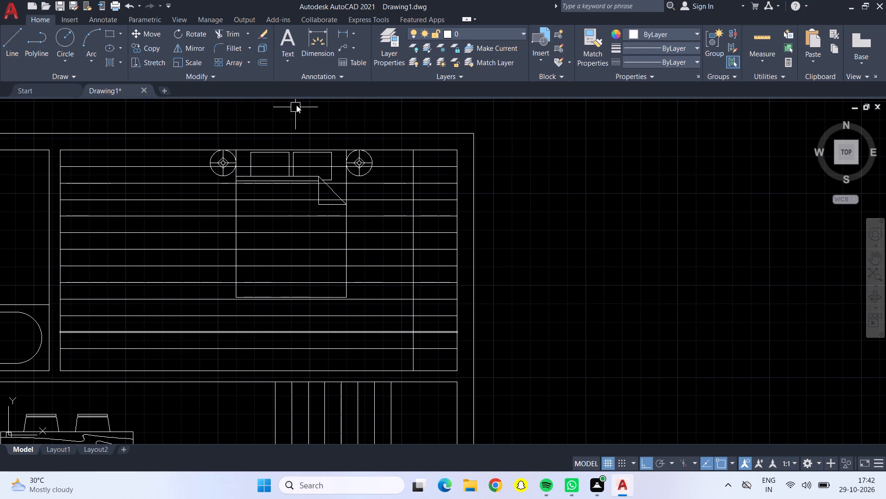
Trim the twelve horizontal lines just left of the 2' offset line, keeping their parts between it and the right inner wall.
click(226, 35)
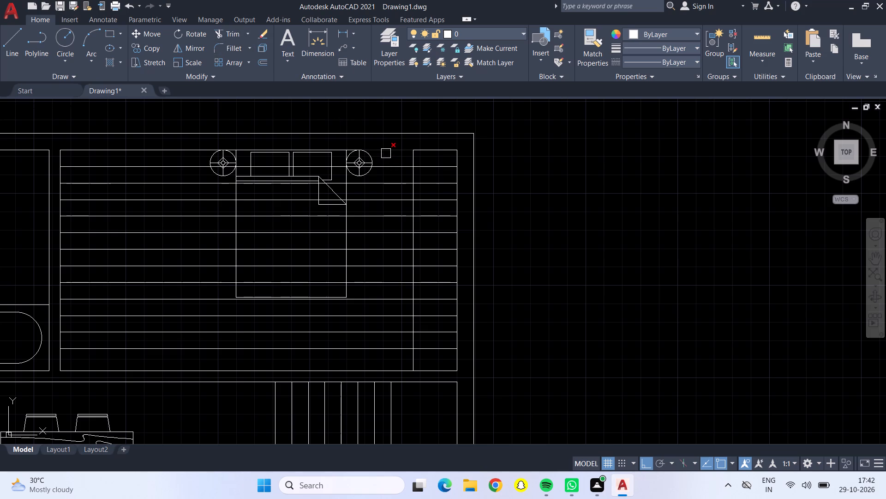
drag(389, 157, 398, 344)
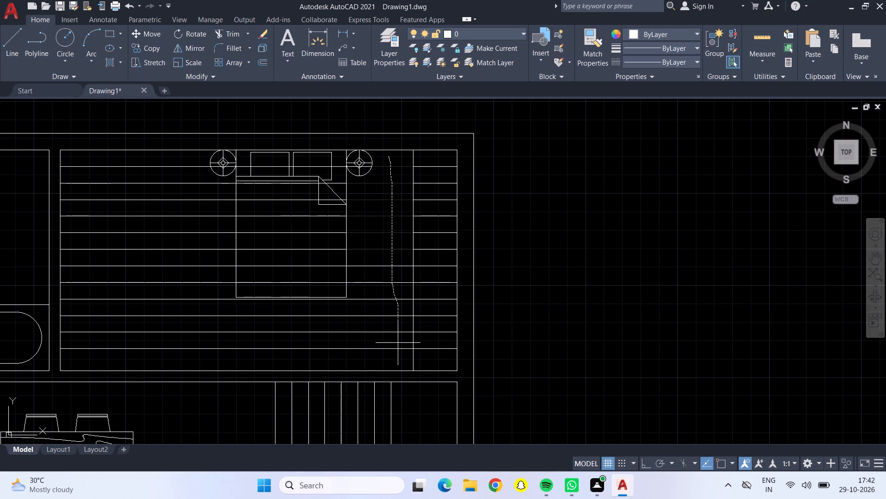
drag(398, 344, 400, 361)
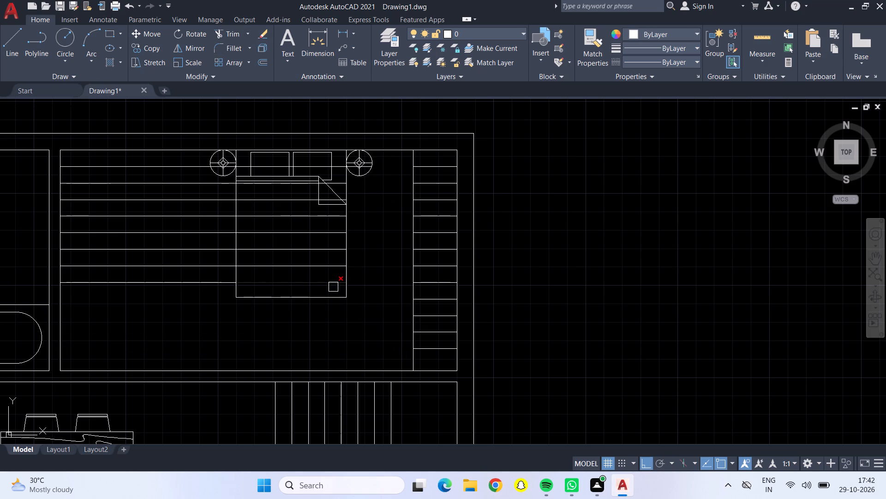
key(Escape)
Delete the eight leftover horizontal line pieces crossing the bed and the left part of the large upper room.
click(332, 285)
click(329, 255)
click(329, 253)
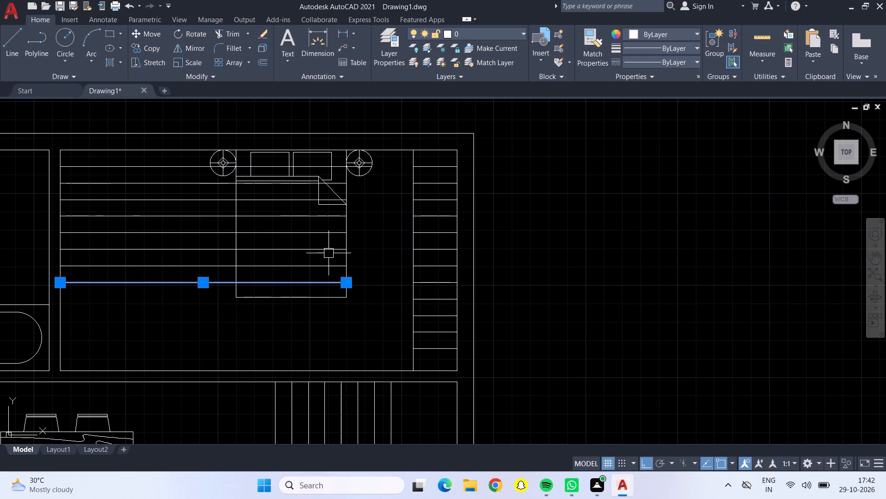
click(327, 249)
click(322, 231)
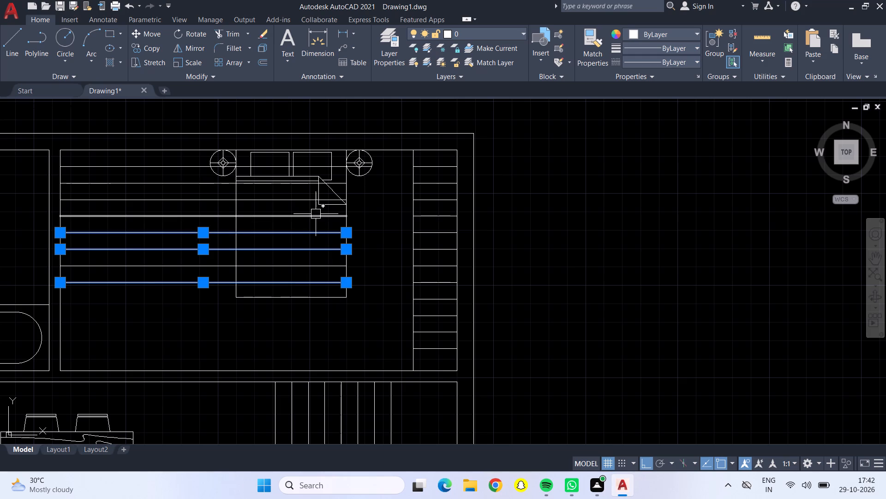
click(316, 214)
click(299, 201)
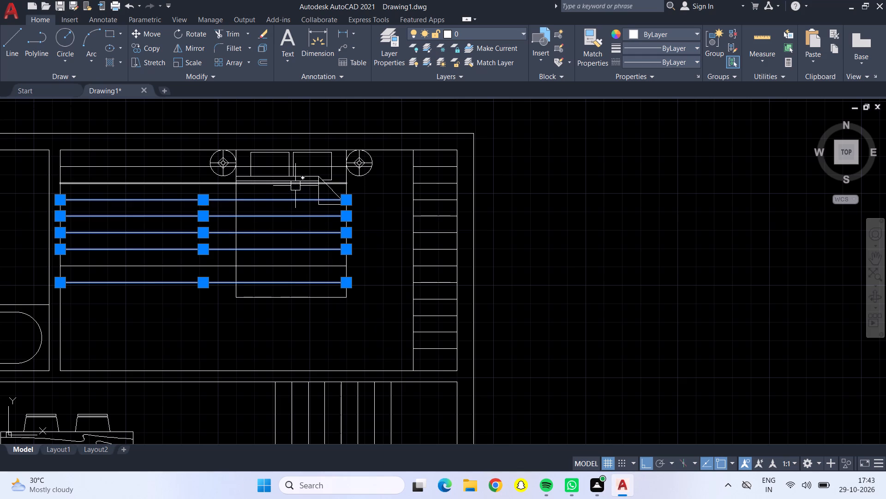
click(295, 186)
click(301, 168)
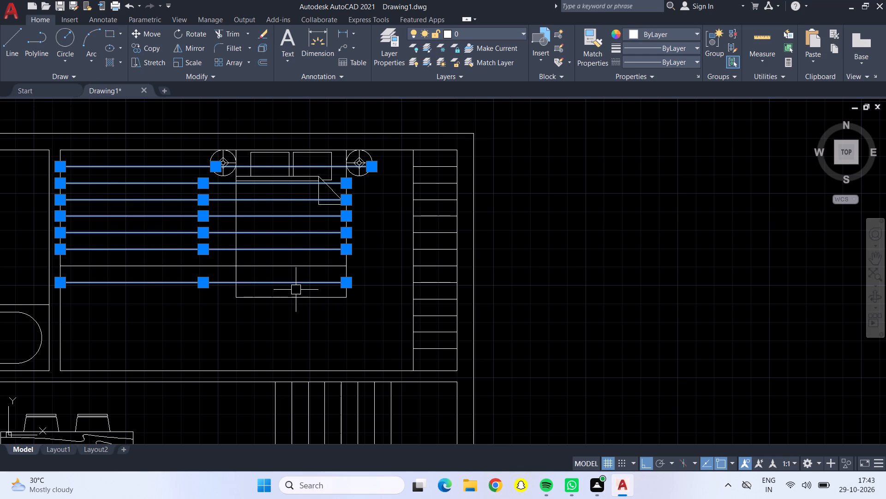
key(Delete)
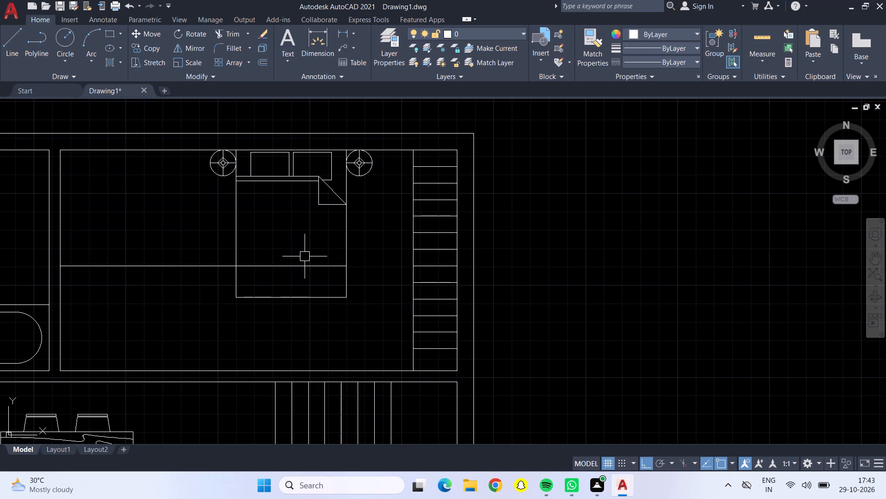
click(314, 263)
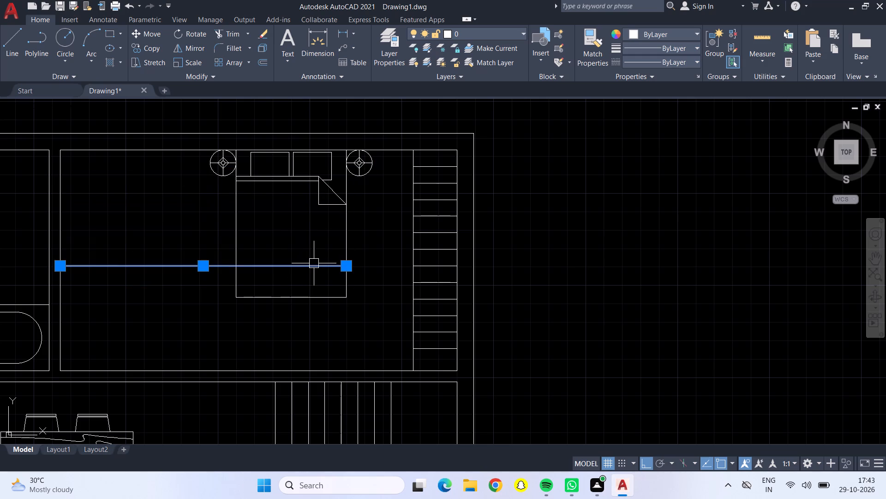
key(Delete)
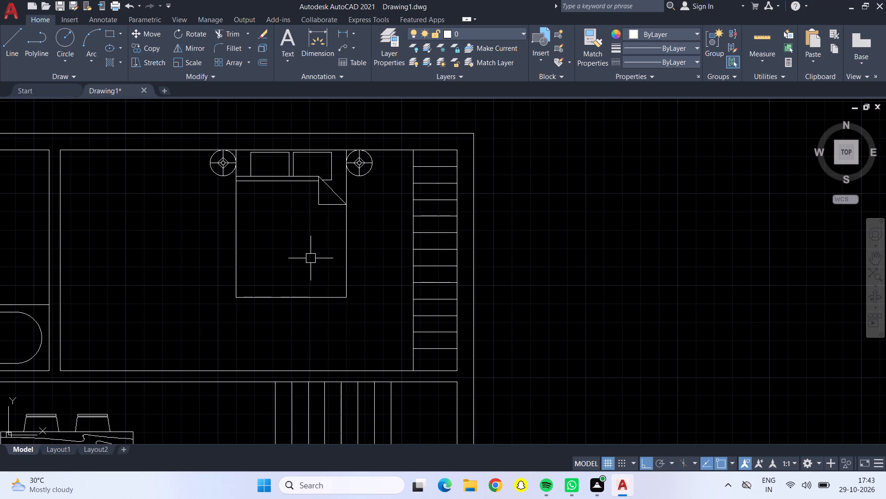
Move the microwave from beside the dining table onto the left end of the kitchen counter's lower run.
scroll(287, 265, down, 1)
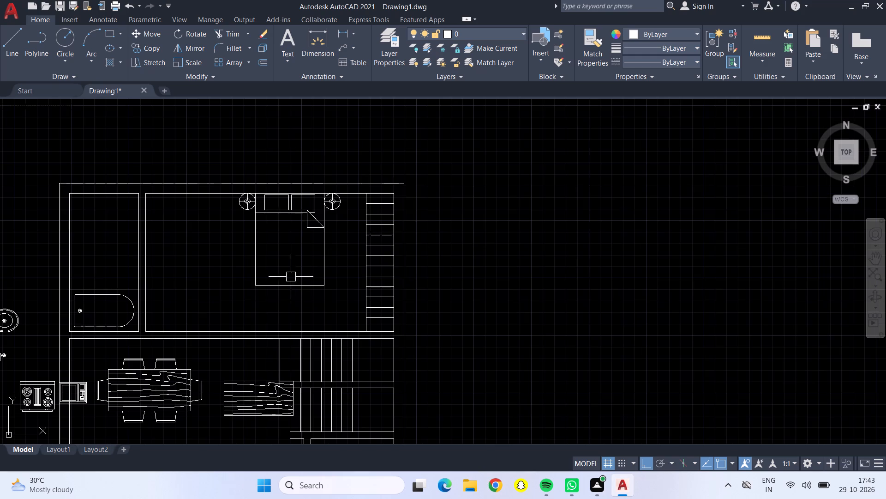
middle_drag(296, 308, 423, 277)
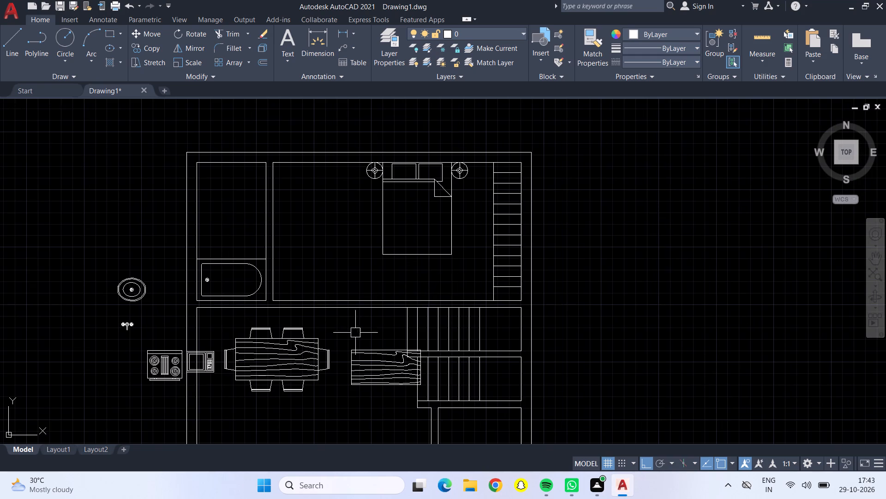
middle_drag(354, 335, 331, 228)
middle_drag(332, 301, 277, 223)
scroll(333, 310, up, 1)
scroll(223, 237, down, 2)
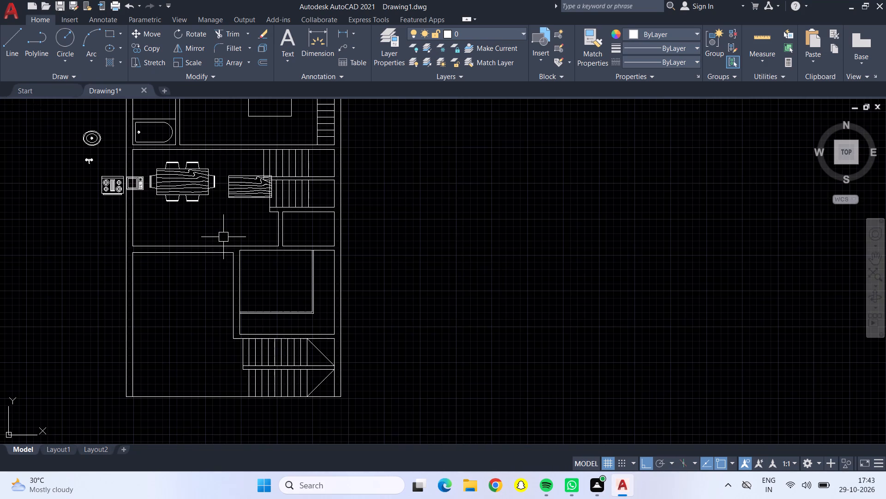
scroll(130, 184, up, 2)
click(147, 189)
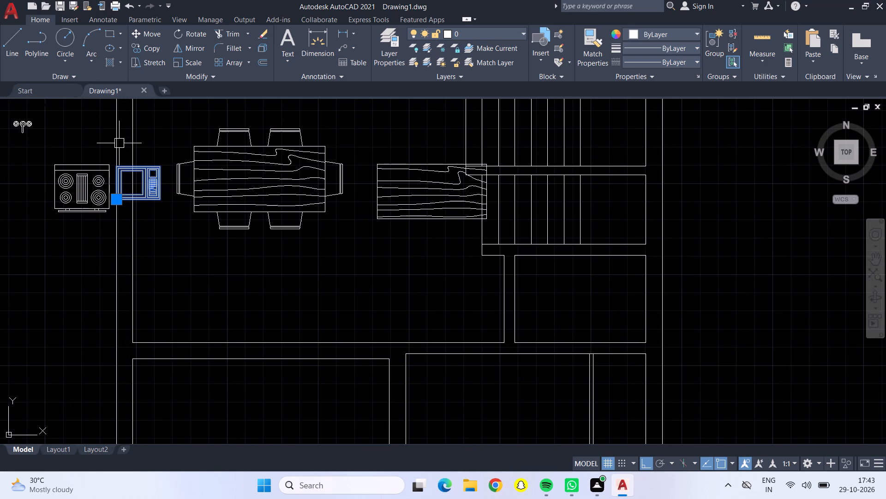
click(141, 34)
click(149, 174)
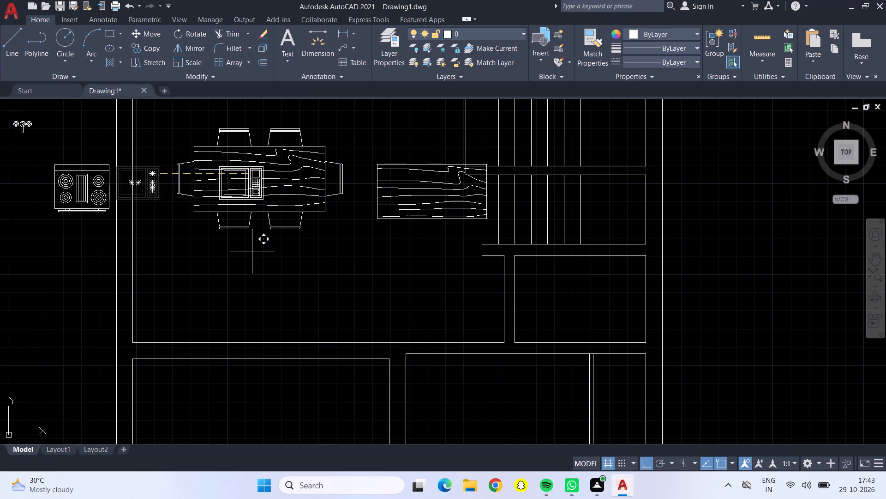
scroll(377, 329, down, 2)
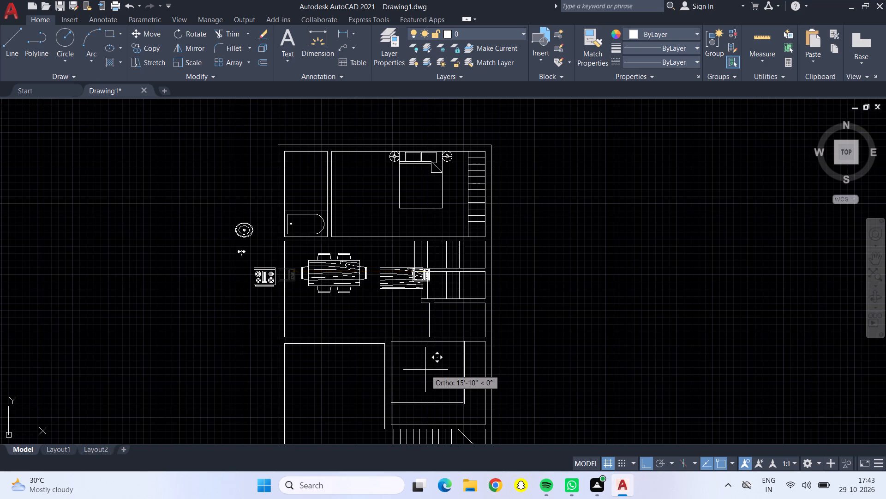
key(F8)
middle_drag(436, 414, 389, 353)
scroll(389, 353, up, 2)
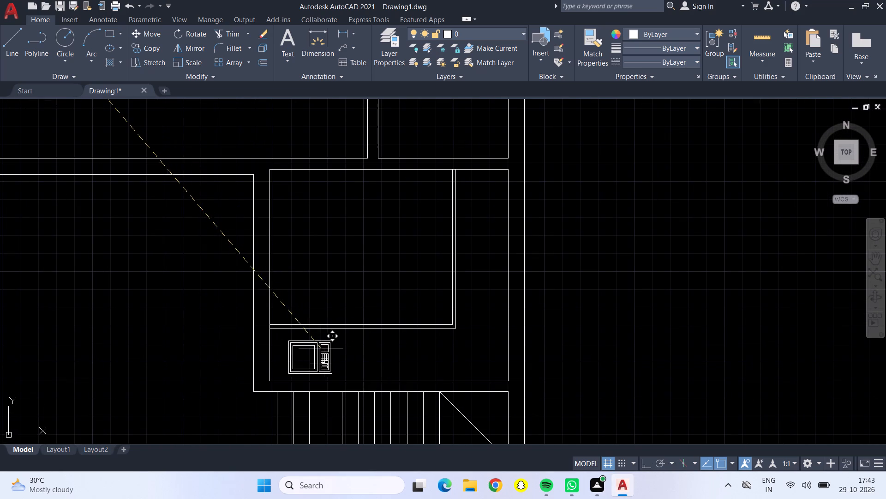
click(310, 346)
Rotate the four-burner stove outside the left wall a quarter turn clockwise so its front faces left.
scroll(330, 329, down, 2)
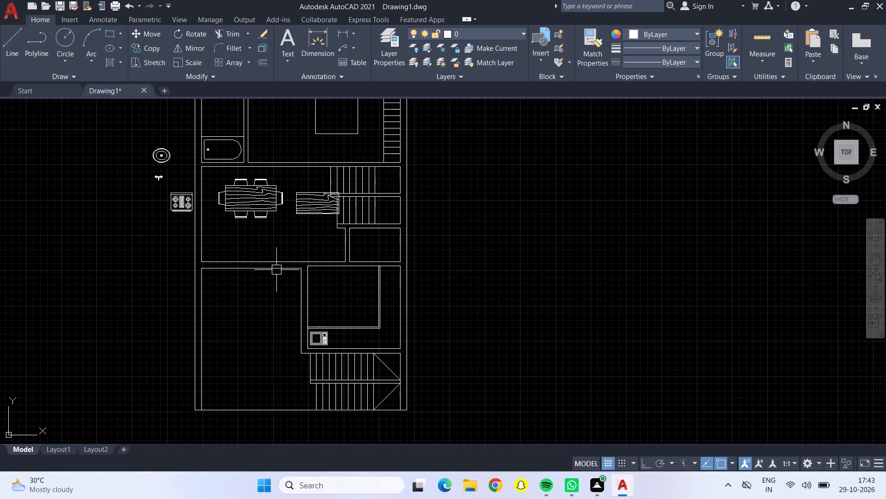
click(180, 205)
click(196, 32)
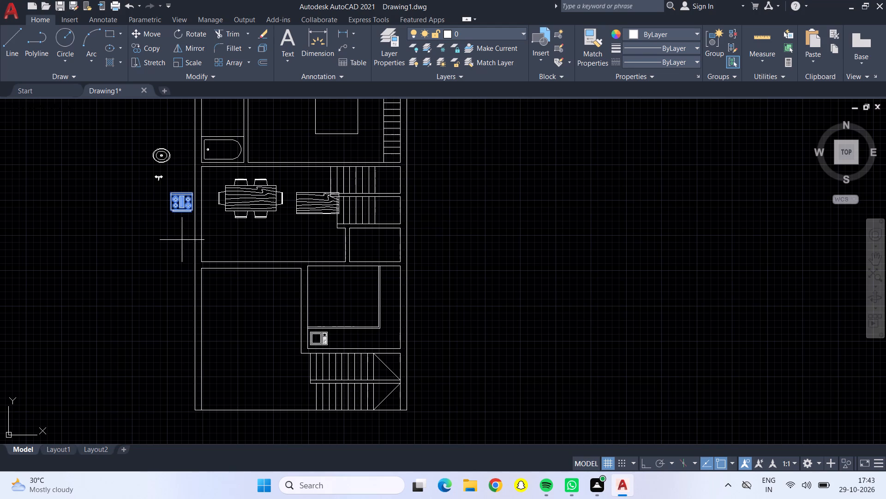
click(193, 203)
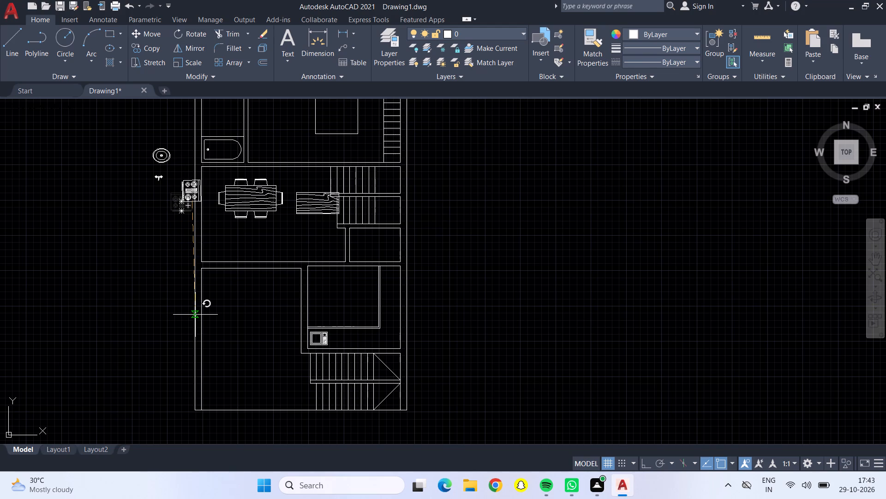
key(F8)
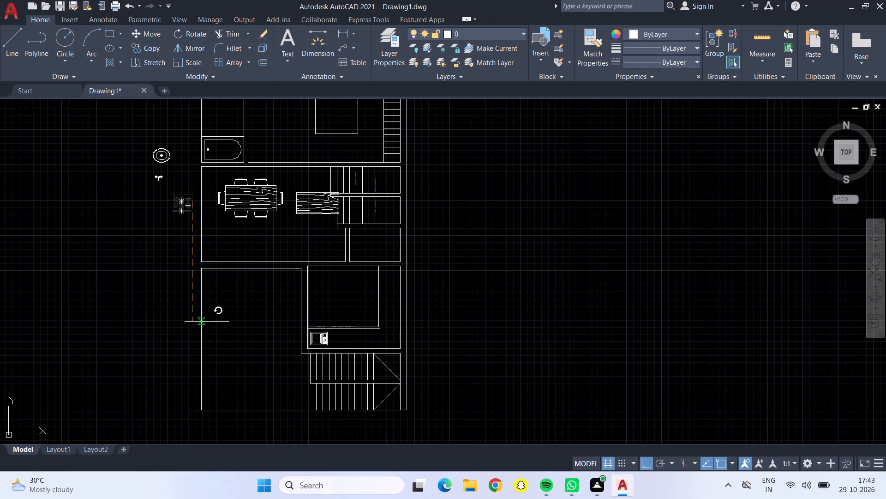
click(186, 234)
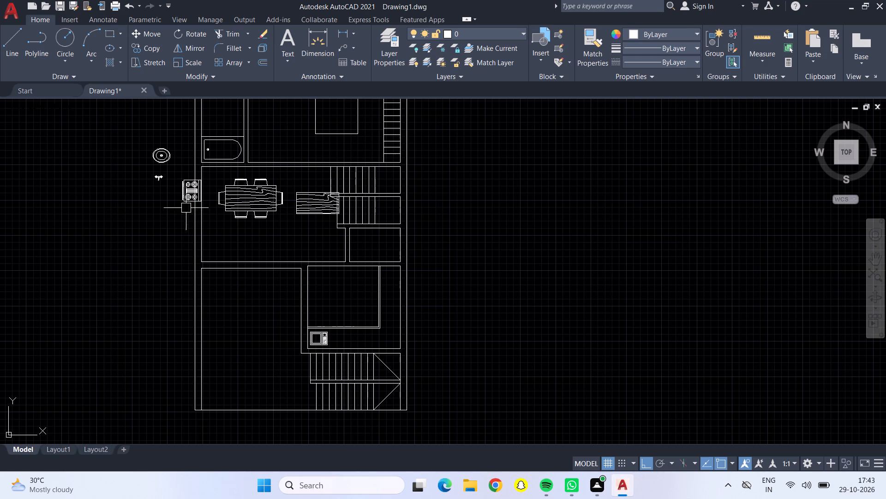
Move the rotated stove into the kitchen, onto the counter run along the right wall.
click(186, 201)
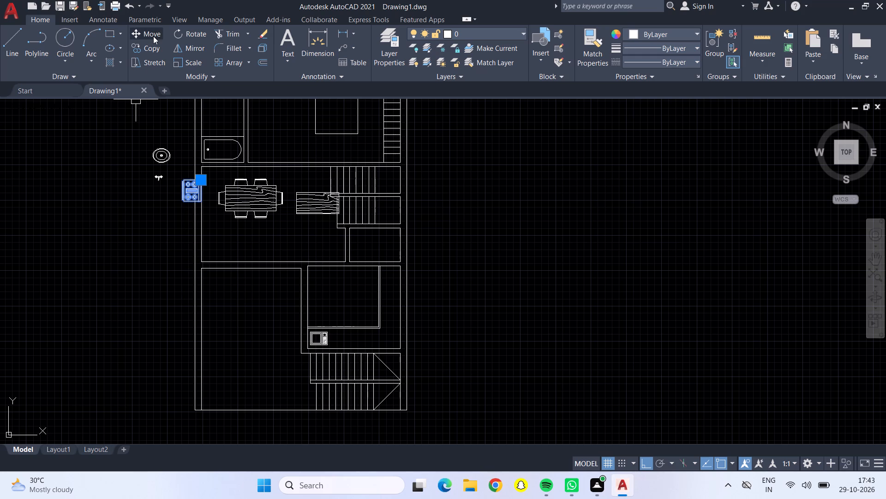
click(153, 36)
click(196, 185)
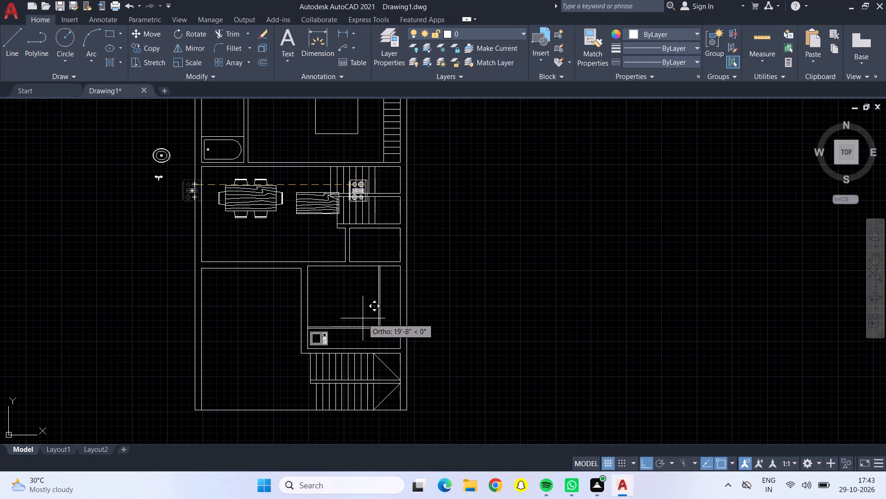
key(F8)
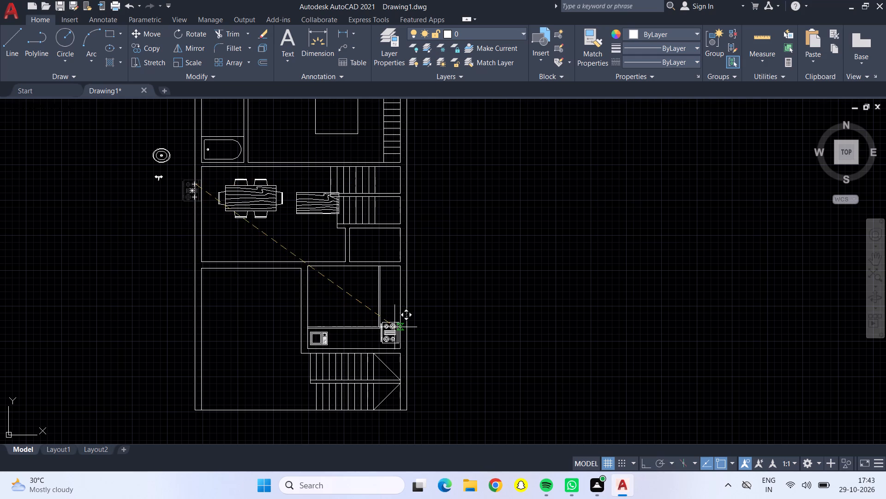
scroll(395, 327, up, 3)
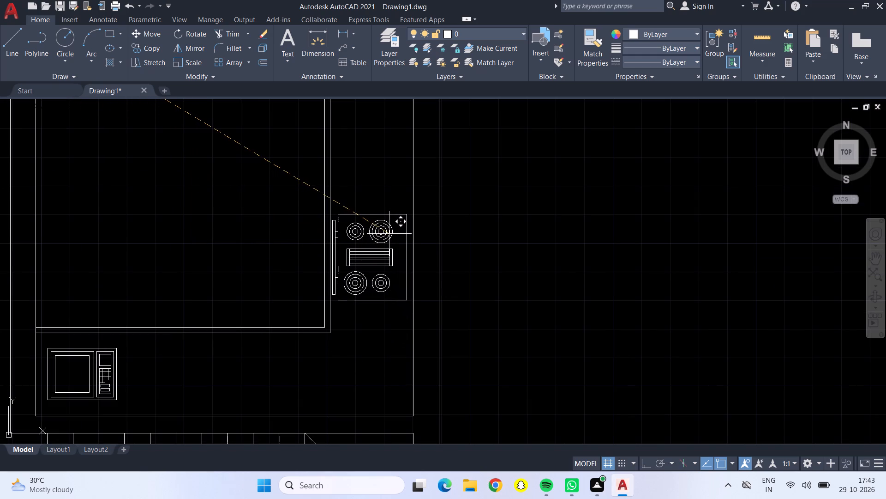
click(389, 234)
key(Escape)
Delete the oval washbasin lying outside the plan's left wall.
scroll(381, 309, down, 1)
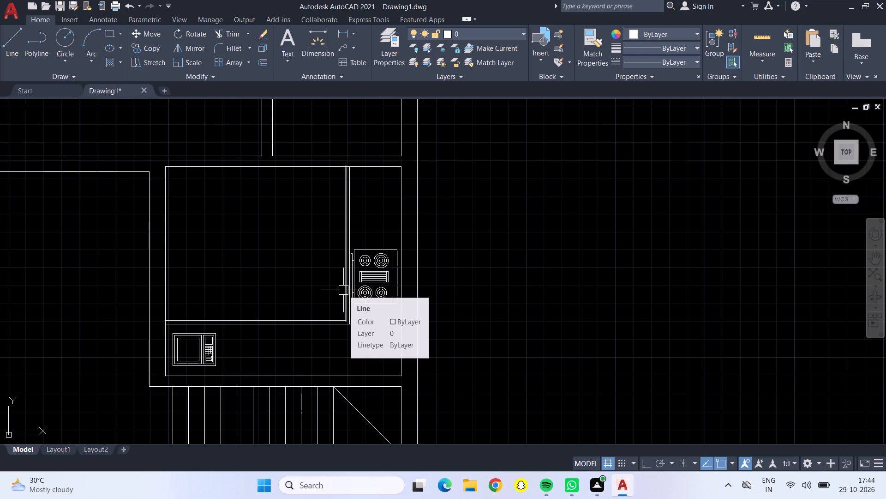
scroll(335, 292, down, 2)
middle_drag(305, 267, 320, 269)
middle_click(344, 325)
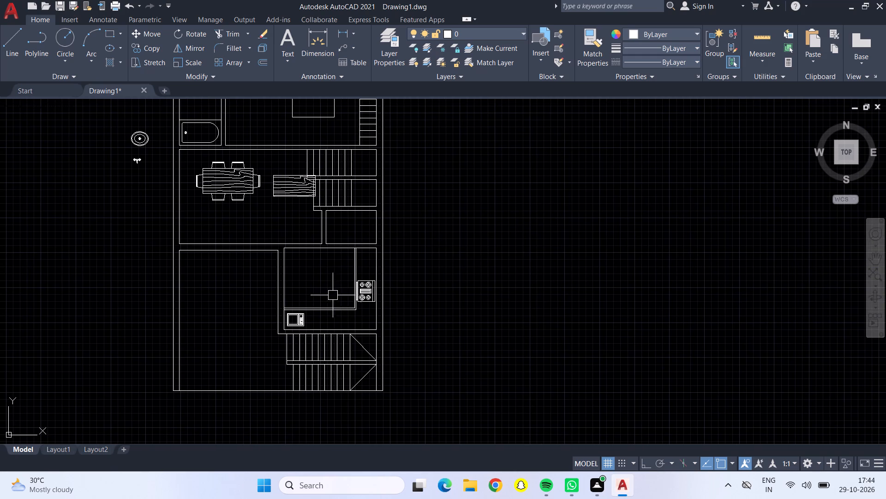
middle_drag(315, 267, 332, 323)
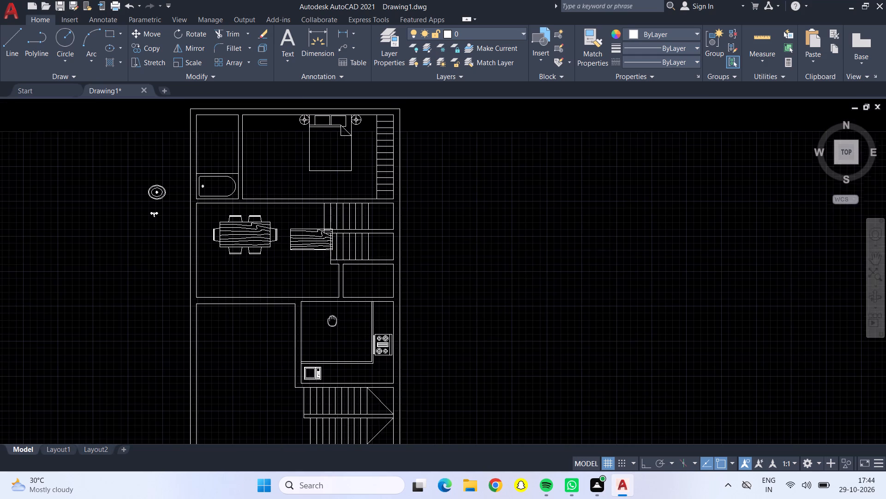
middle_drag(332, 323, 335, 360)
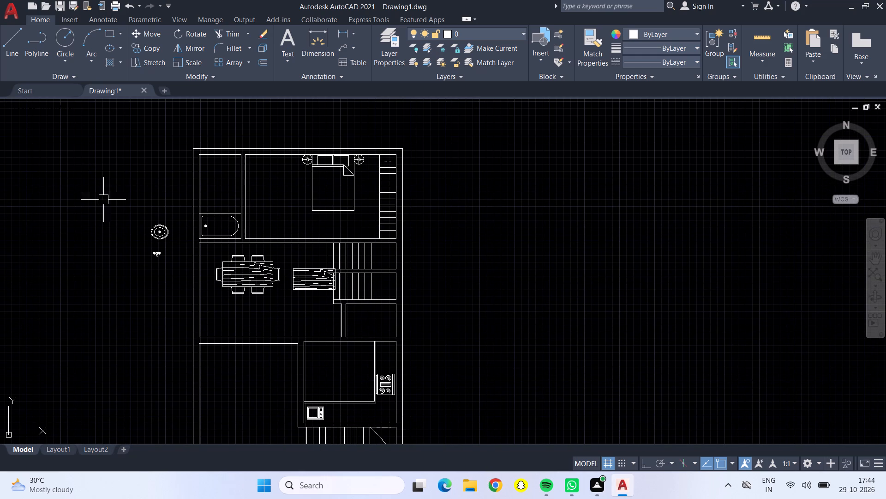
click(159, 234)
key(Delete)
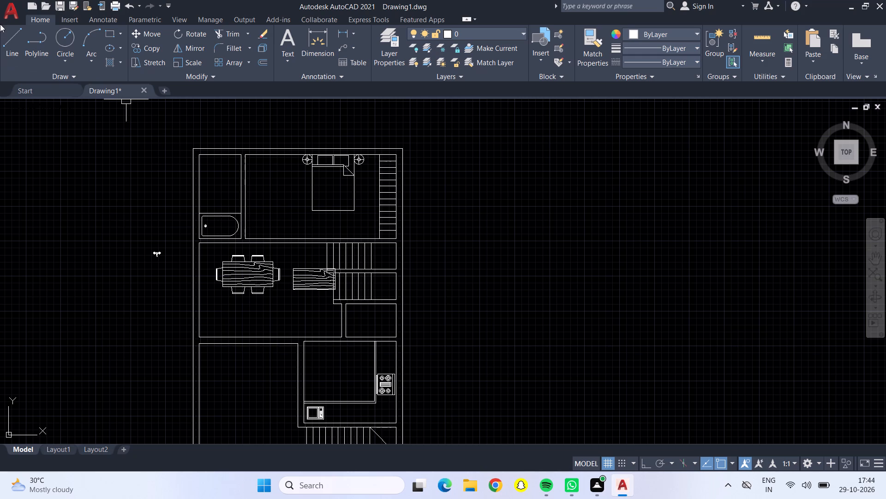
Draw a 3' wide door opening outline across the large upper room's bottom wall, starting 1' from its lower-left corner.
click(12, 42)
scroll(258, 235, up, 3)
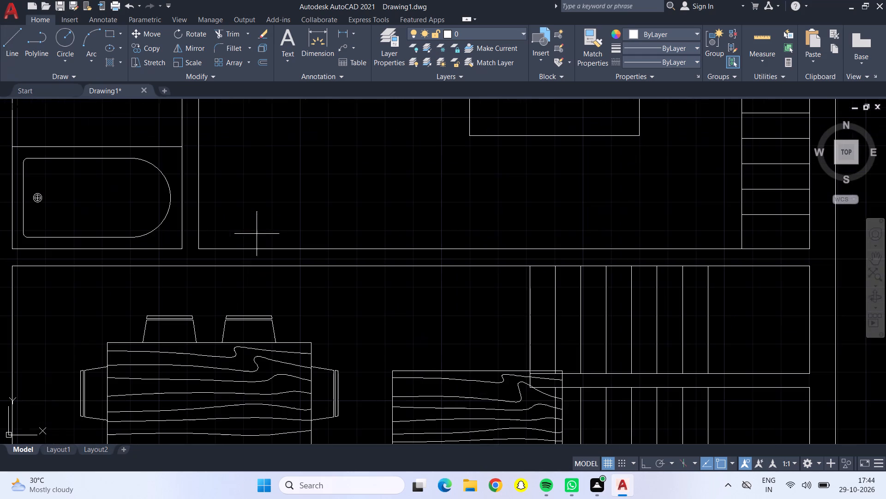
drag(201, 249, 216, 253)
key(F8)
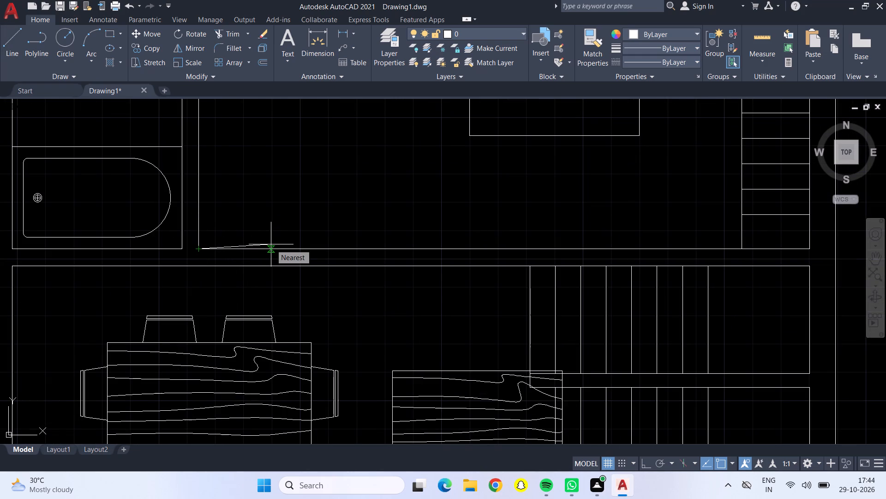
text(1')
key(Return)
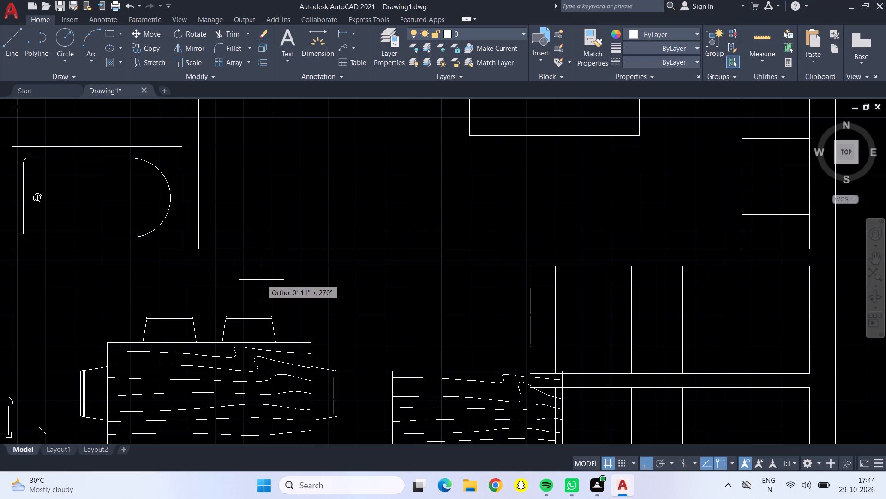
click(229, 266)
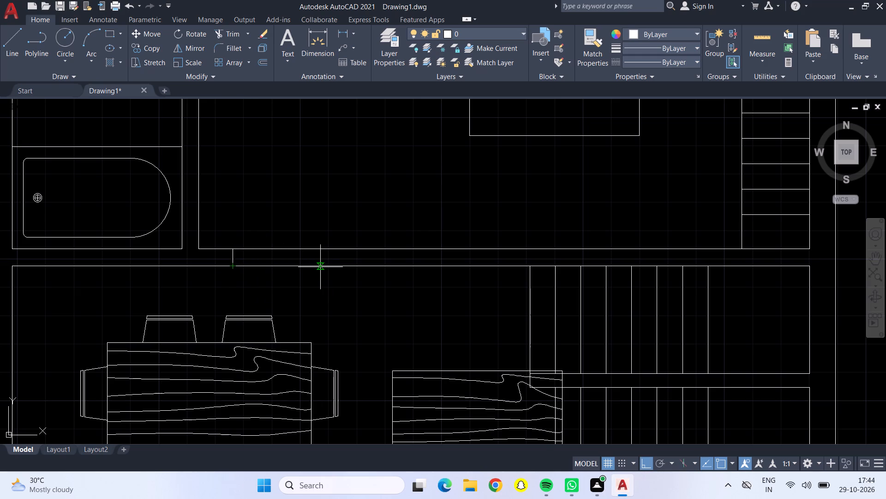
text(3')
key(Return)
click(332, 248)
click(230, 249)
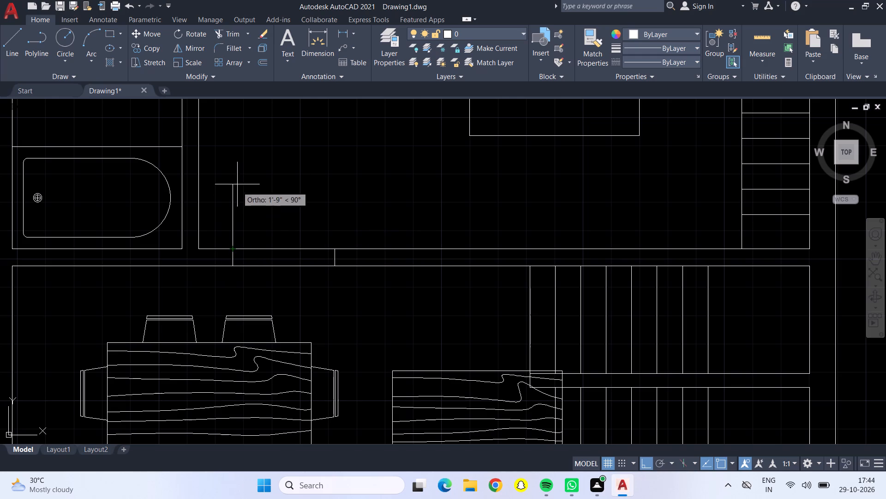
Draw a 3' door leaf line upward into the large upper room from the opening's left edge.
text(3')
key(Return)
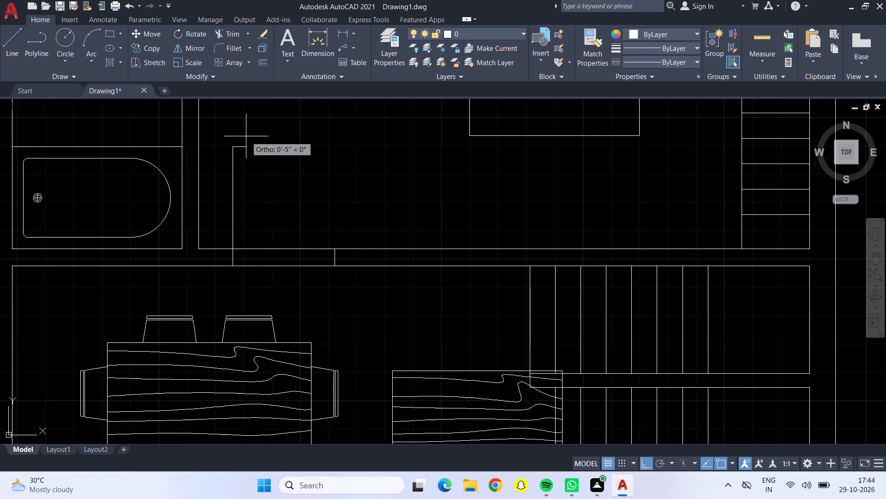
key(Return)
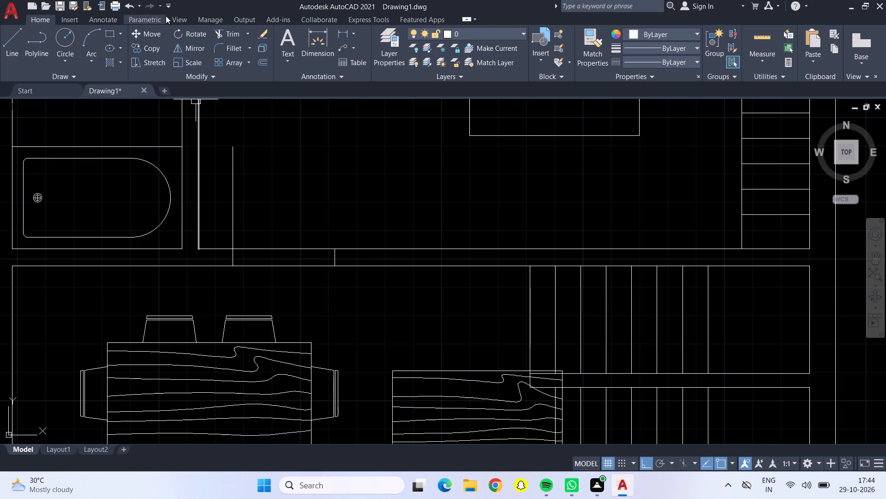
scroll(303, 134, down, 1)
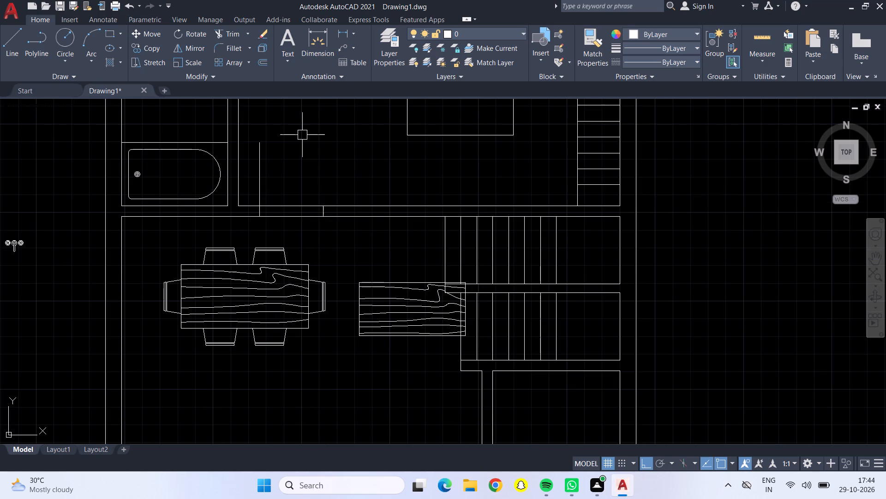
middle_click(302, 135)
middle_drag(323, 150, 308, 302)
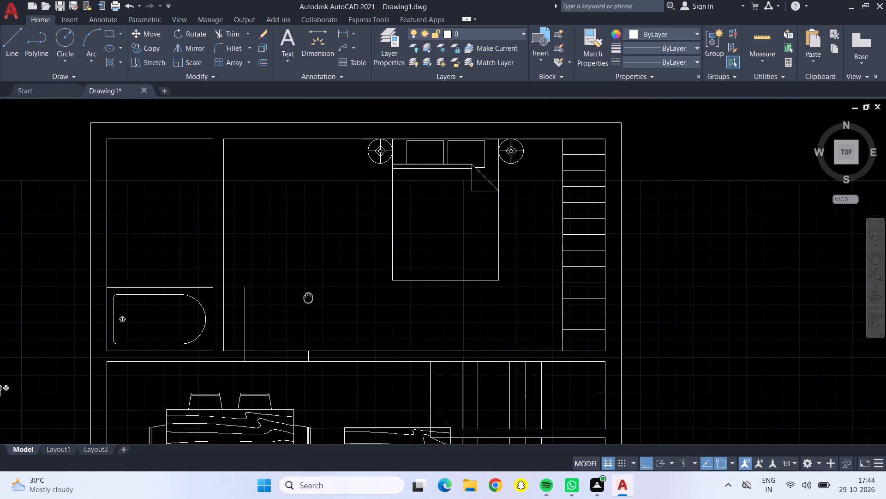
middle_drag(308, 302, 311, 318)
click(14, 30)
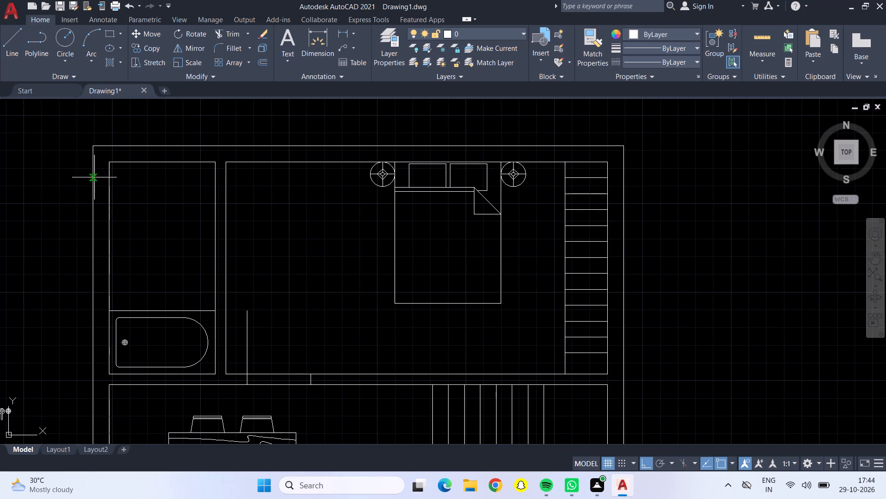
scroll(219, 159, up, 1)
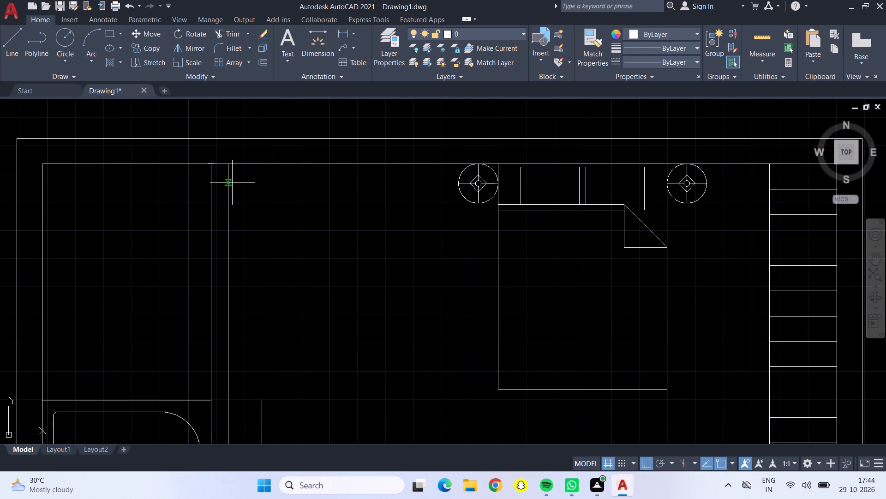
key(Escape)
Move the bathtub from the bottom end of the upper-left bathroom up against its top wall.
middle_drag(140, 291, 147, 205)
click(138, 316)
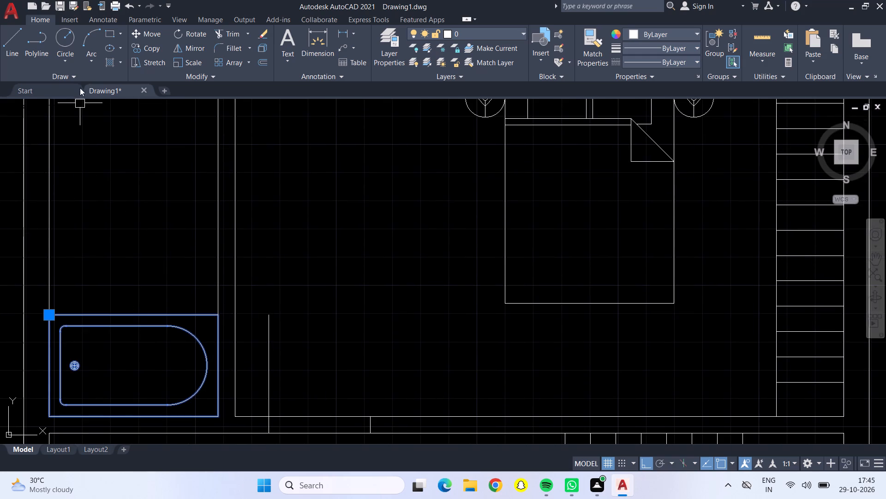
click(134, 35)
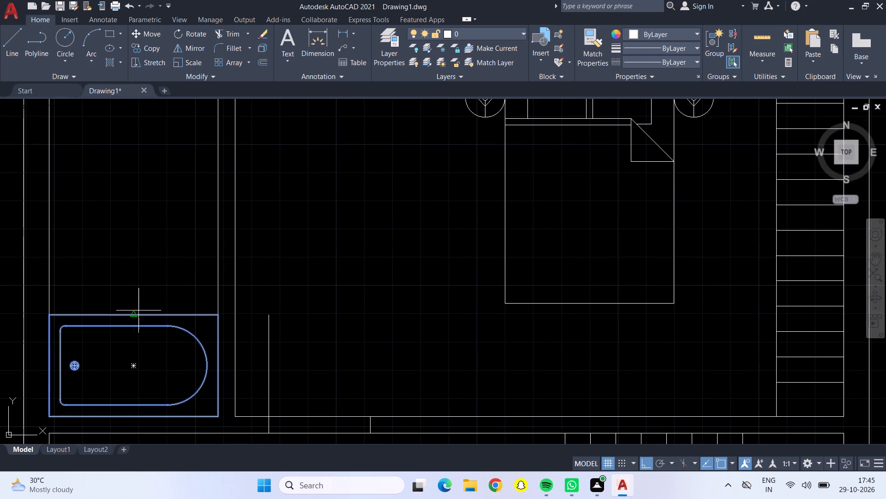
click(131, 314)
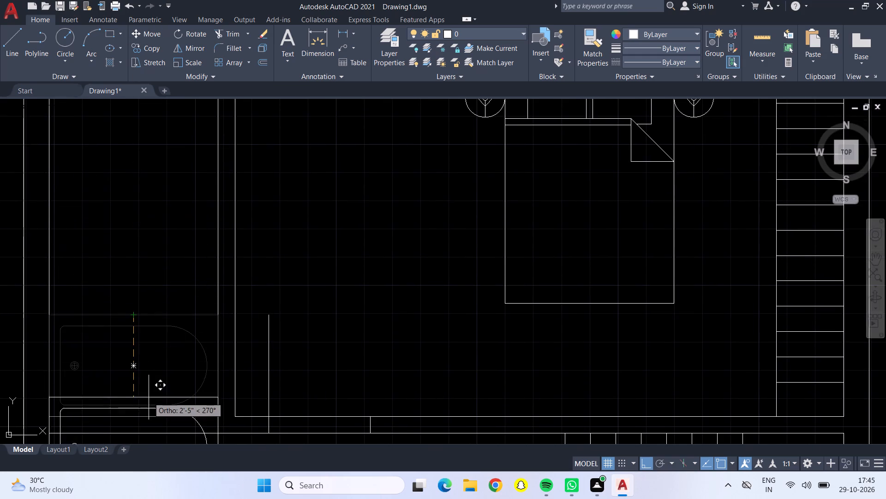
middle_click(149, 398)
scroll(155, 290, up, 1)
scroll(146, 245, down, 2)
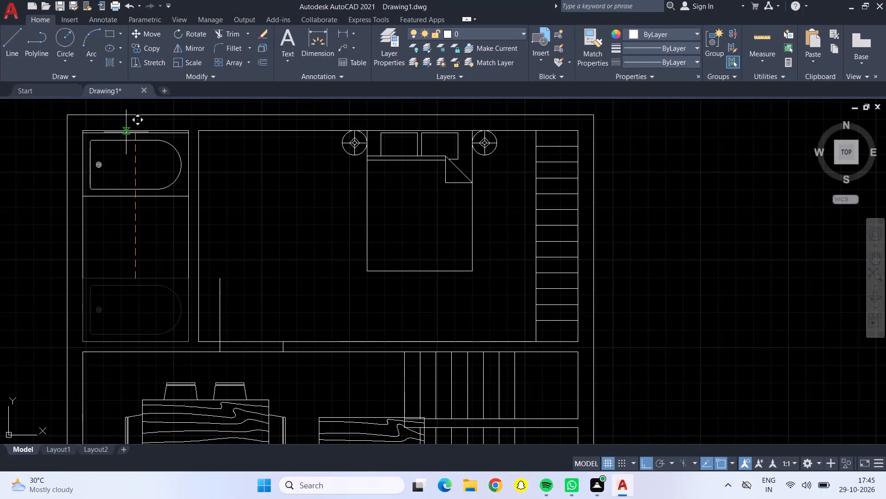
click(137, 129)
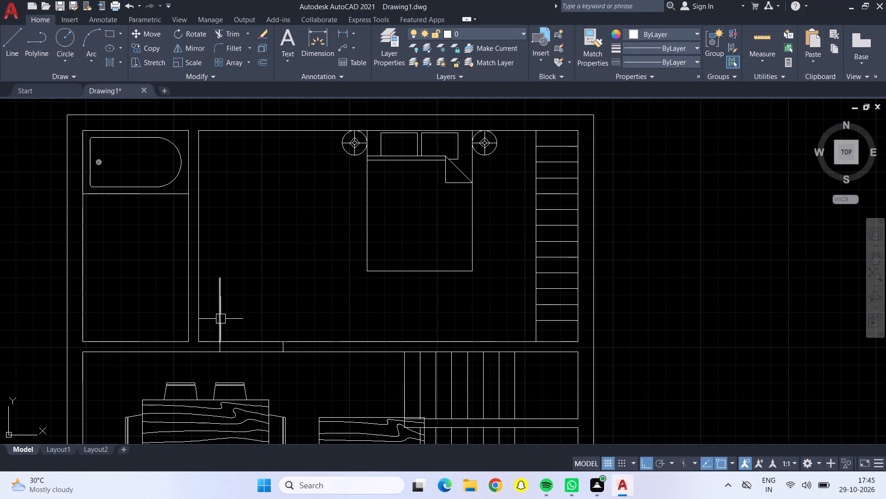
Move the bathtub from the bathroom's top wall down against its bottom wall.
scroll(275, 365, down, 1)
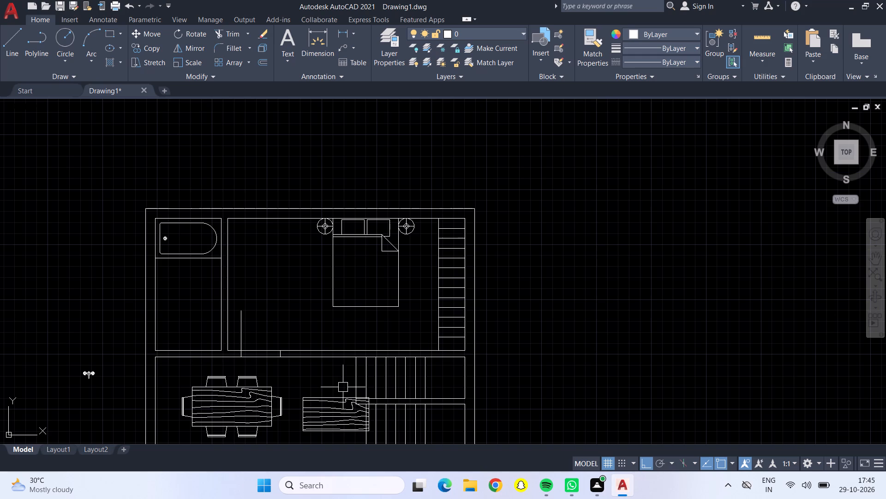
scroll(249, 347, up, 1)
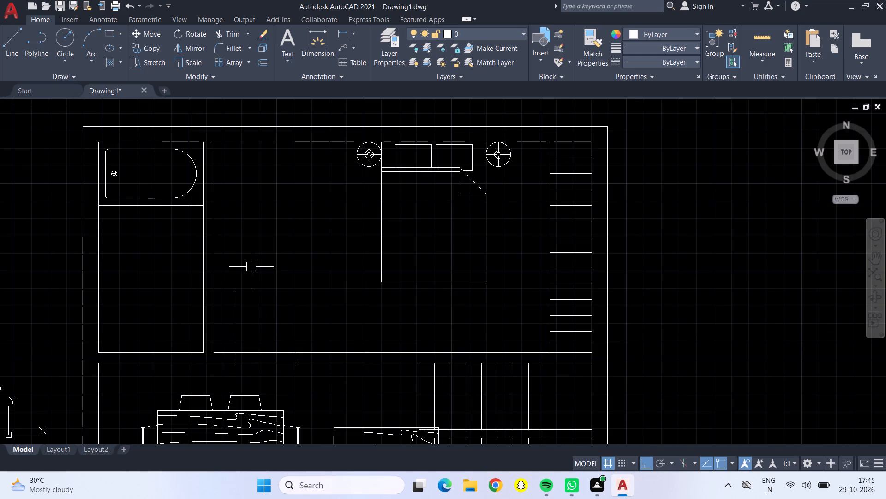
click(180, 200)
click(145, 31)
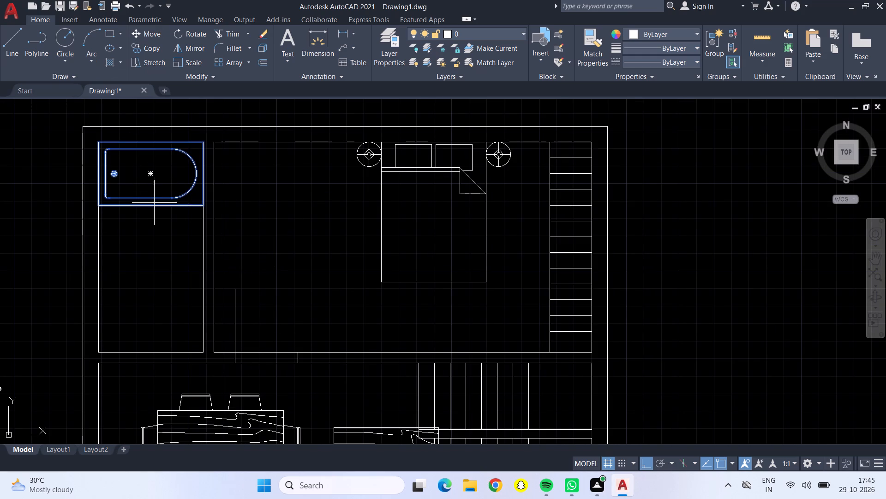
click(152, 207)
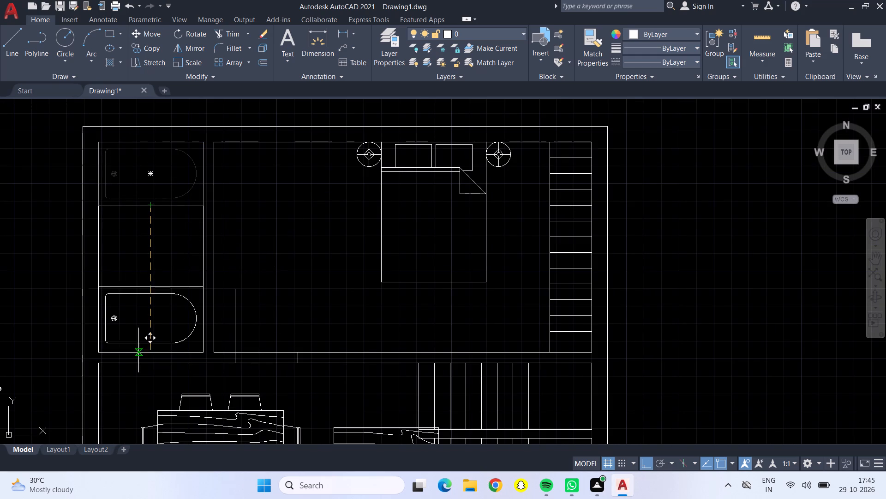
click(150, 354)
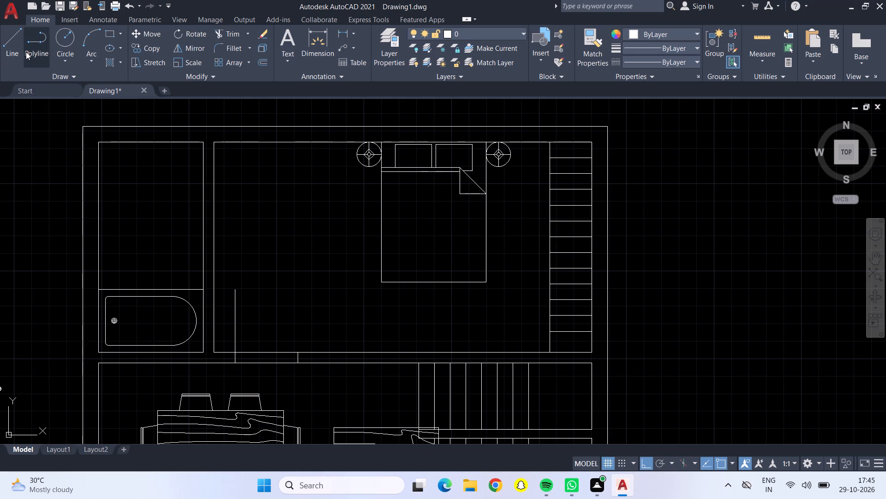
Draw a 2'5" wide door opening outline across the wall between bathroom and bedroom, starting 6" below the bathroom's upper-right corner.
click(13, 48)
scroll(210, 138, up, 2)
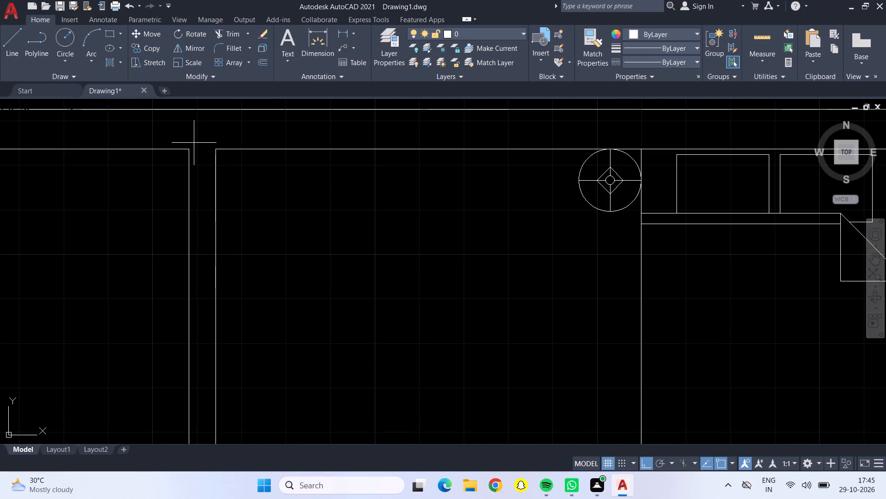
click(190, 148)
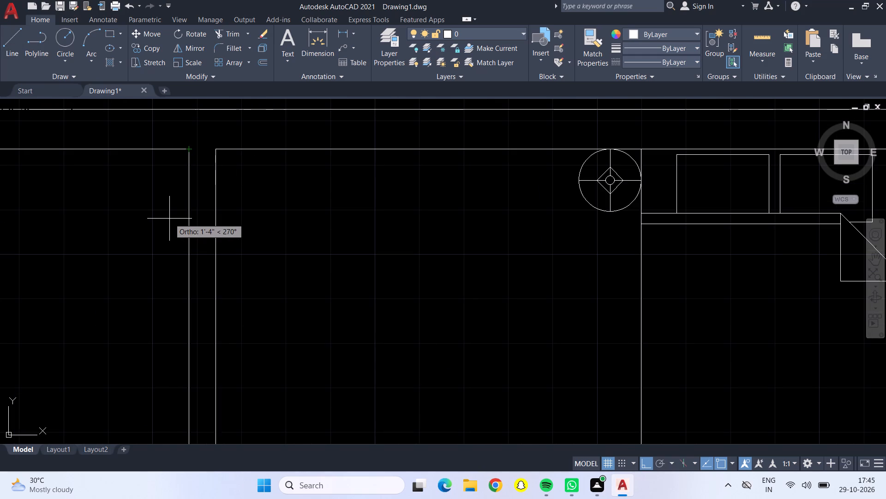
text(6")
key(Return)
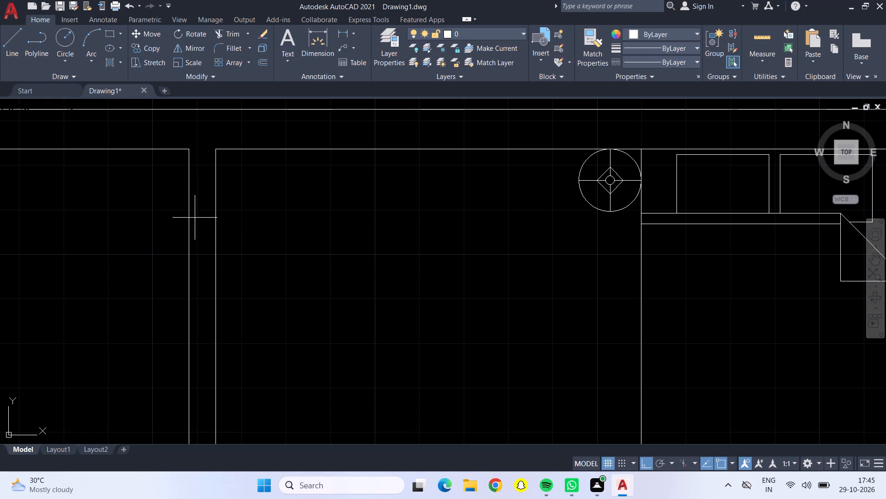
click(216, 175)
text(2'5")
key(Return)
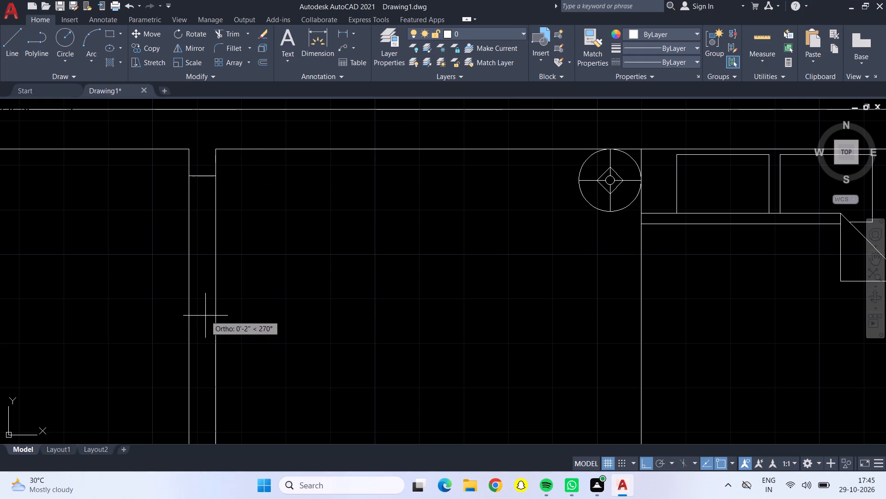
click(186, 305)
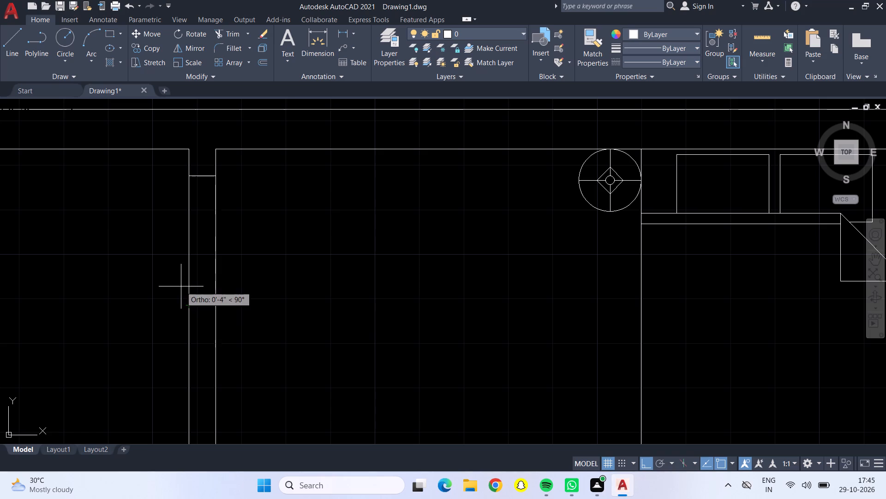
click(188, 175)
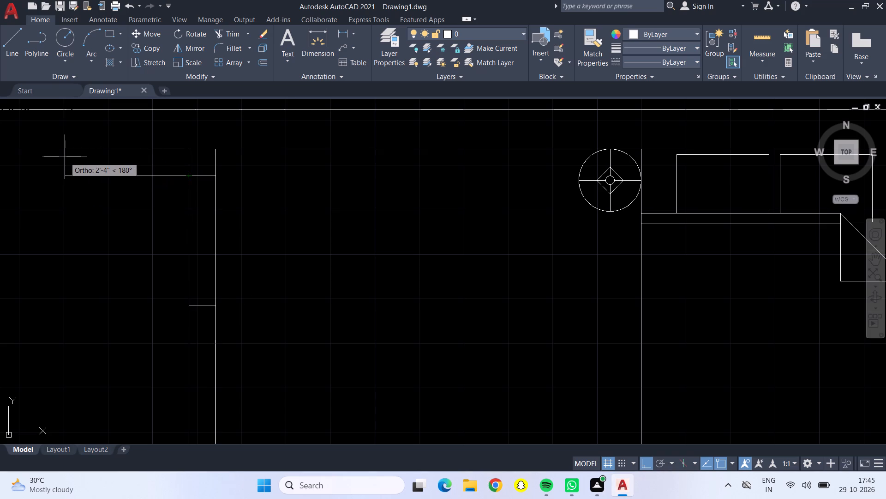
Draw a 2'5" door leaf line leftward into the bathroom from the opening's upper edge.
text(2'5")
key(Return)
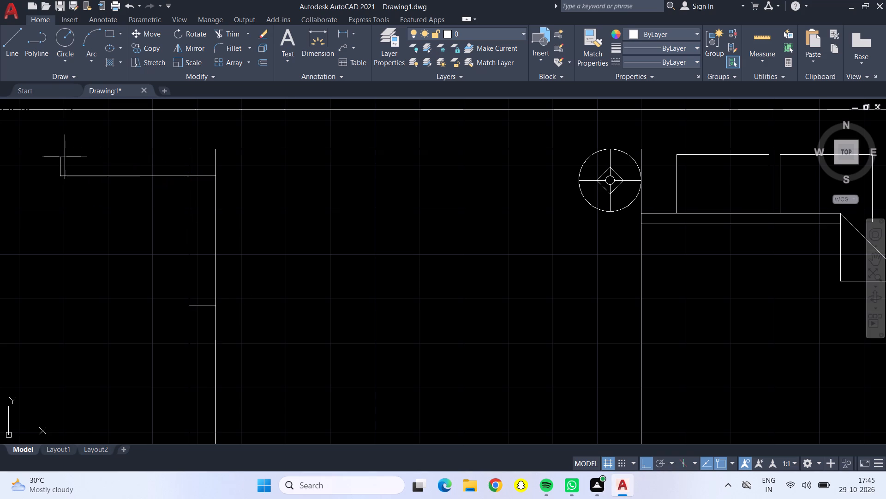
key(Return)
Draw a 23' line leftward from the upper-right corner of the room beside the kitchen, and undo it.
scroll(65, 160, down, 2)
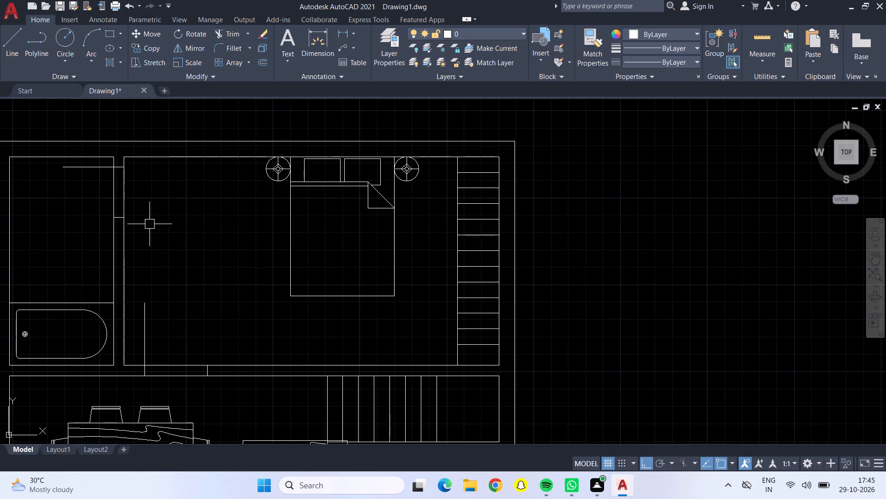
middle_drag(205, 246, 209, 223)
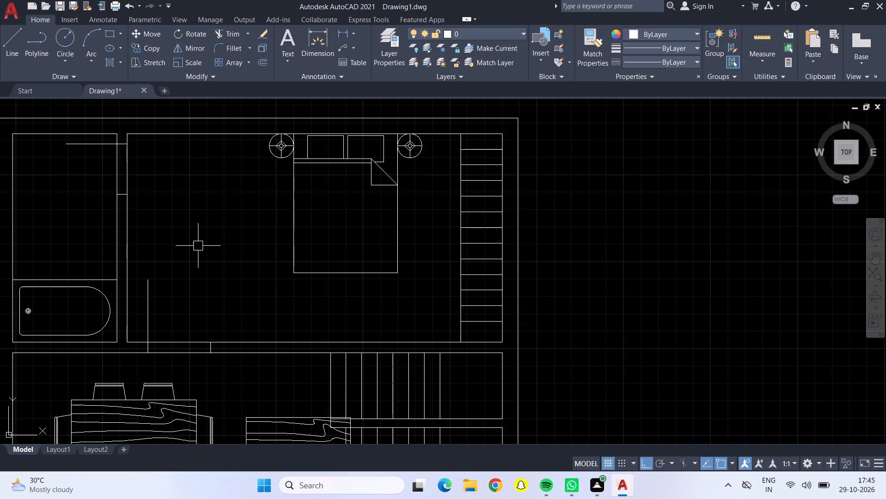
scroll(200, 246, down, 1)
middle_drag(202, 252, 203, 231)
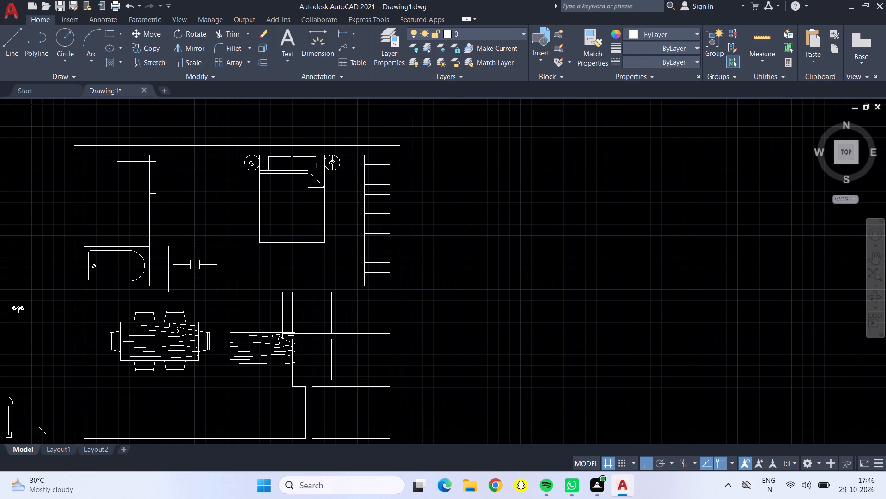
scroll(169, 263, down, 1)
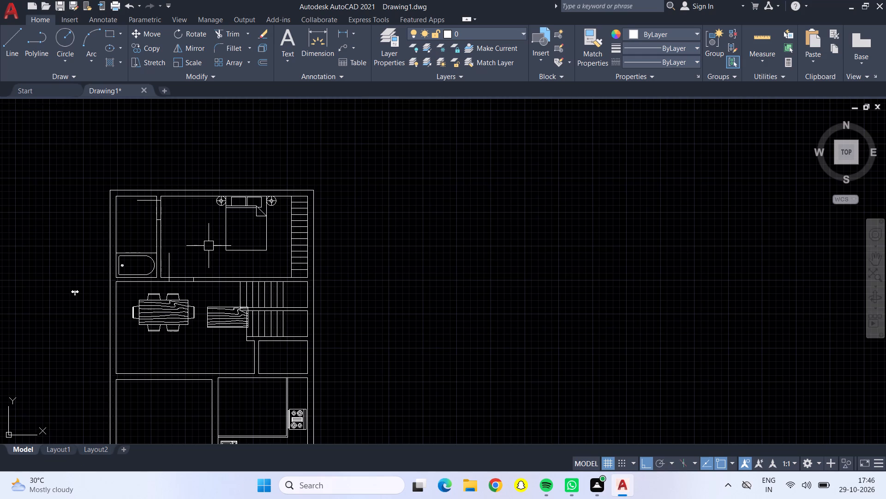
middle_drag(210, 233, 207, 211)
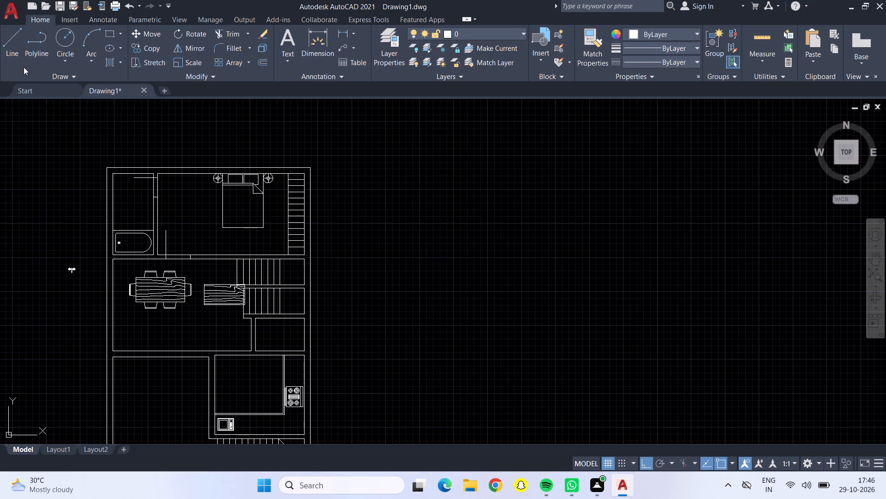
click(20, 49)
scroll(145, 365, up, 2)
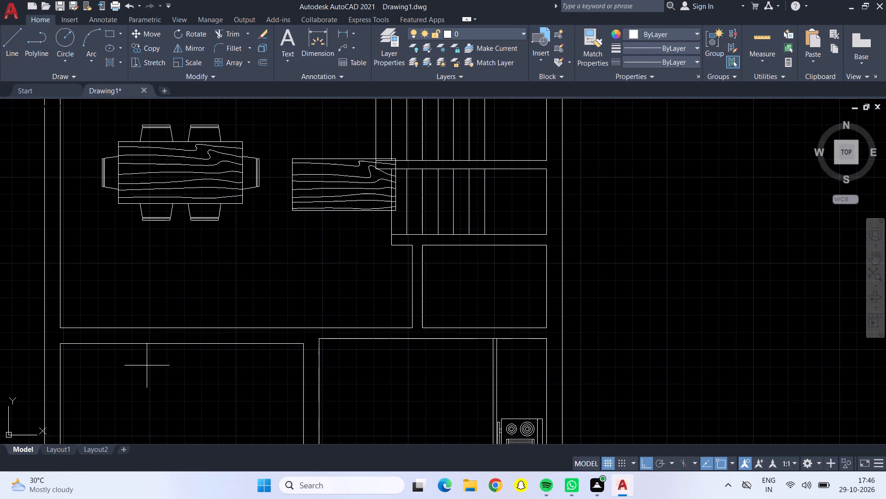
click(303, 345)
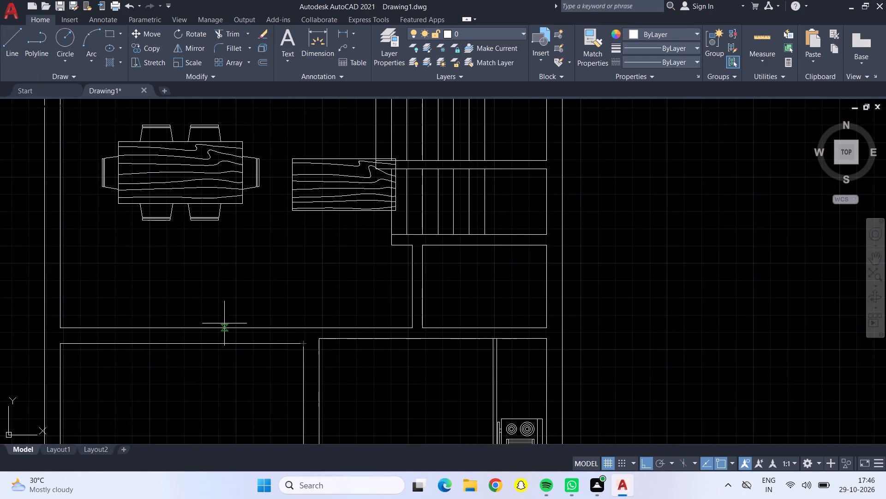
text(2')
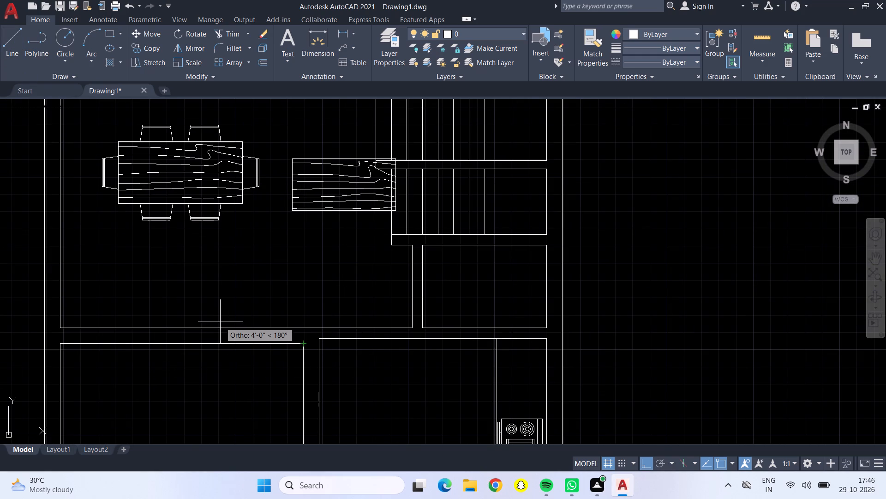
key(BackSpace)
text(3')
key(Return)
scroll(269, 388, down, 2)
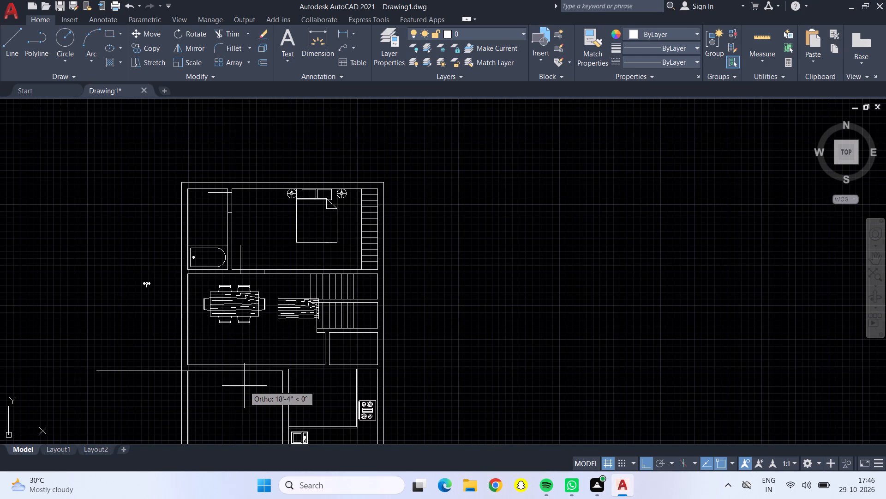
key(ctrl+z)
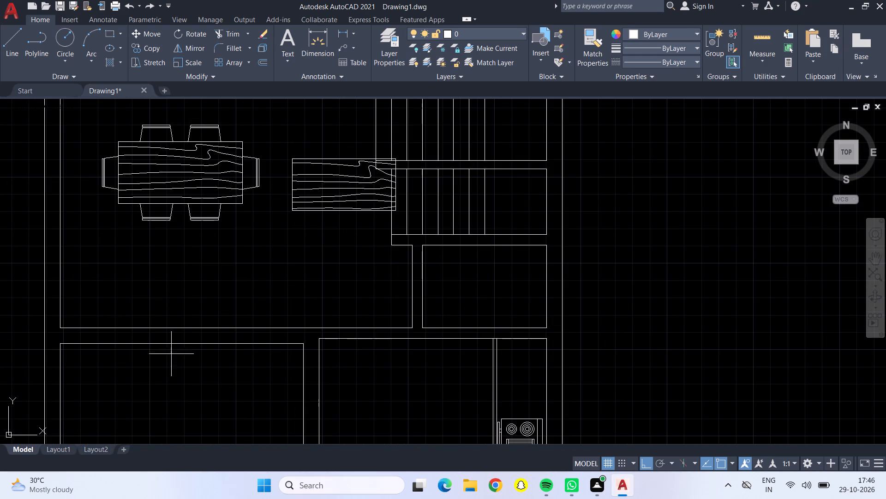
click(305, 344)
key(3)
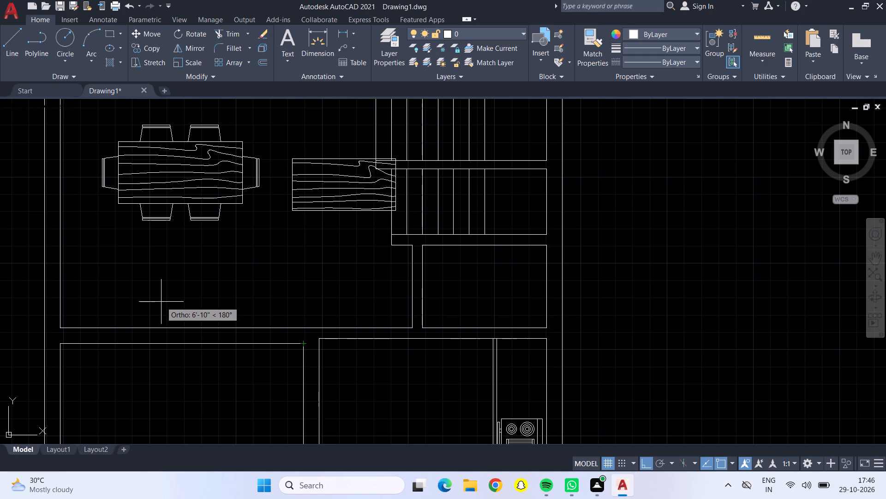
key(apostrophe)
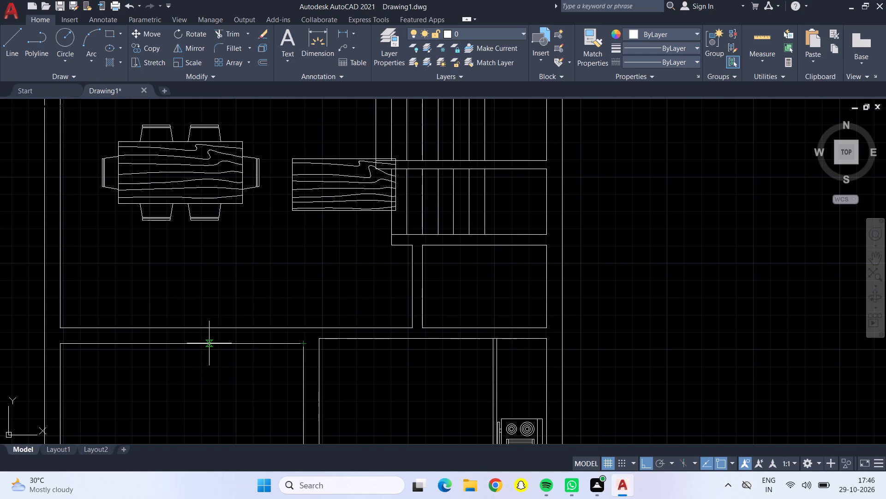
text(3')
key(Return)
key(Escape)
Draw an opening edge line across the top wall of the room beside the kitchen, 3' left of its upper-right corner.
click(15, 43)
drag(305, 341, 298, 341)
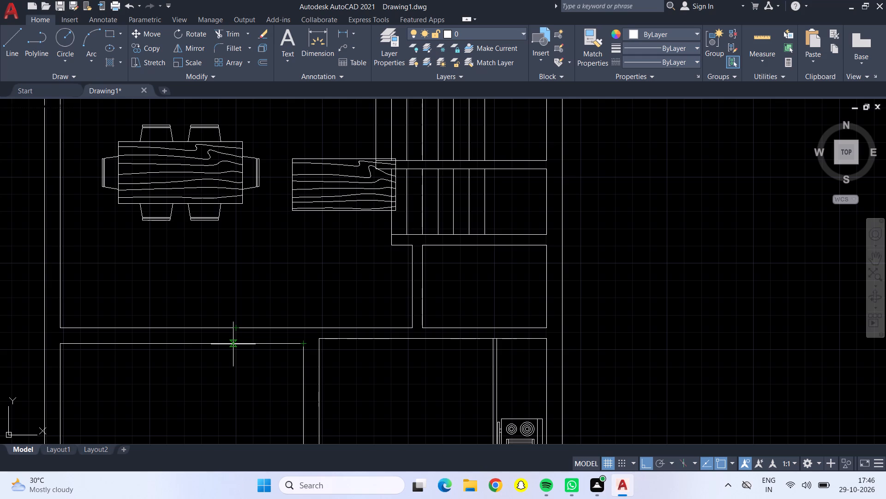
text(3')
key(Return)
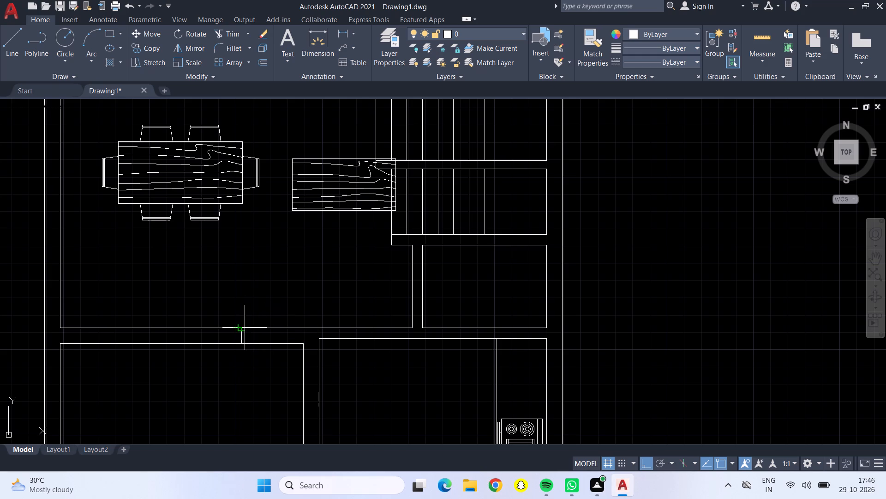
click(240, 328)
key(Escape)
Draw the other opening edge across the same wall, 3' right of the room's upper-left corner.
click(8, 38)
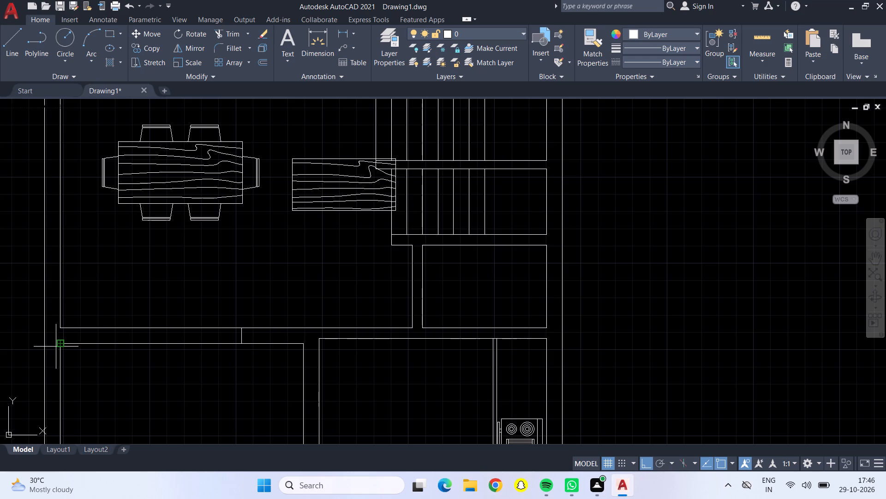
click(60, 344)
text(3')
key(Return)
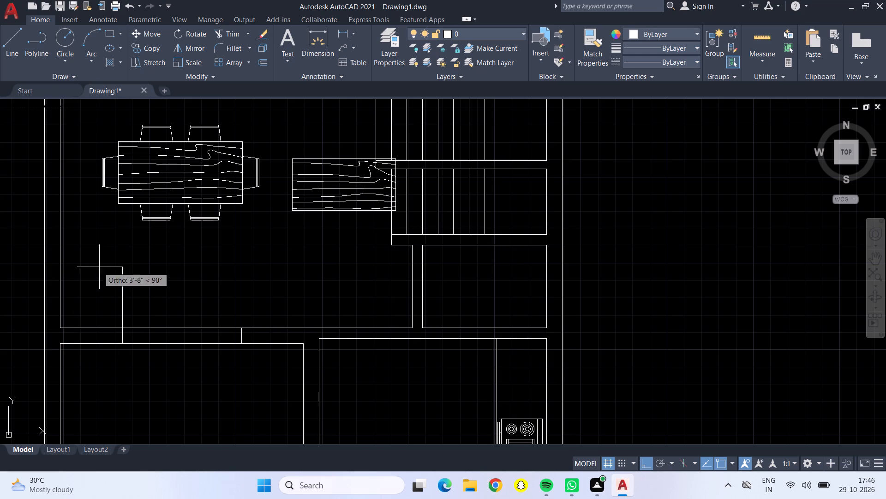
click(122, 328)
key(Escape)
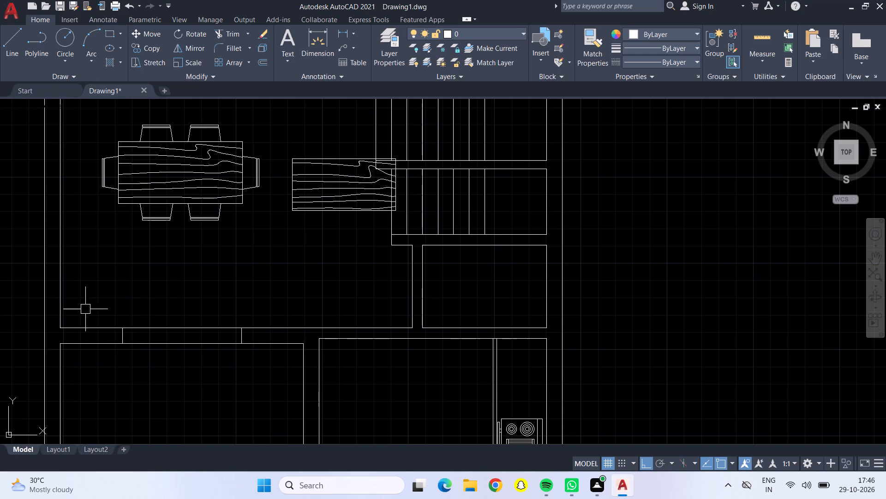
Mark the kitchen opening with lines across its top wall, at the dining area's lower-right corner and the kitchen's upper-left corner.
scroll(142, 294, down, 1)
middle_drag(227, 290, 210, 308)
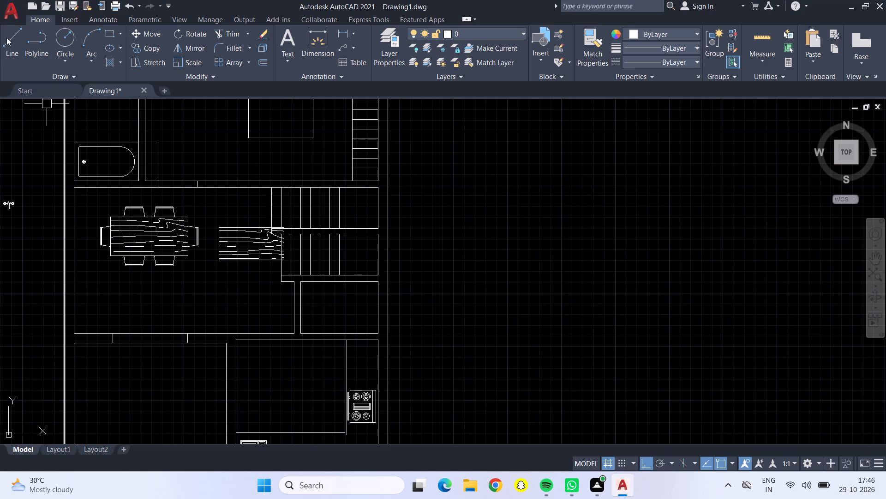
click(7, 44)
scroll(275, 336, up, 1)
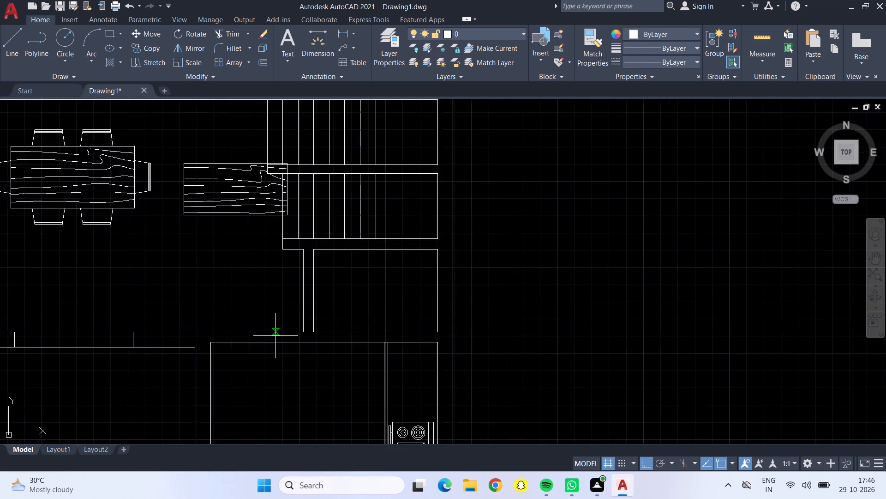
scroll(275, 336, up, 1)
click(320, 331)
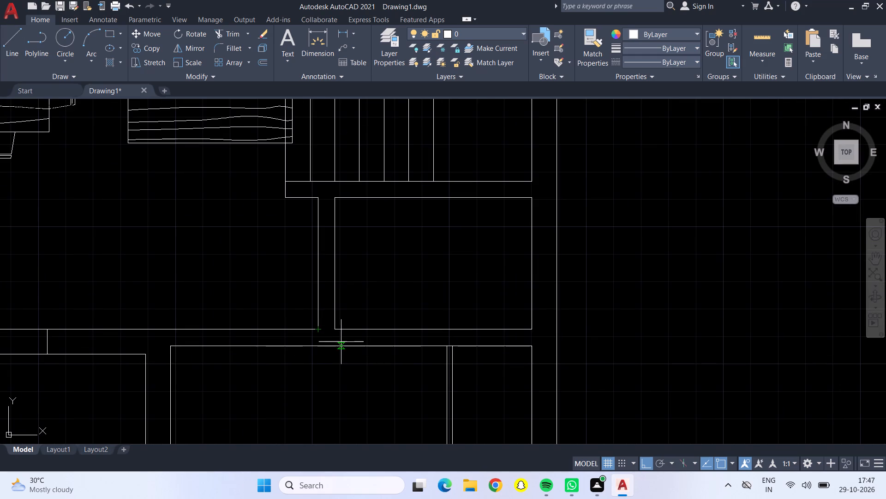
click(317, 343)
key(Escape)
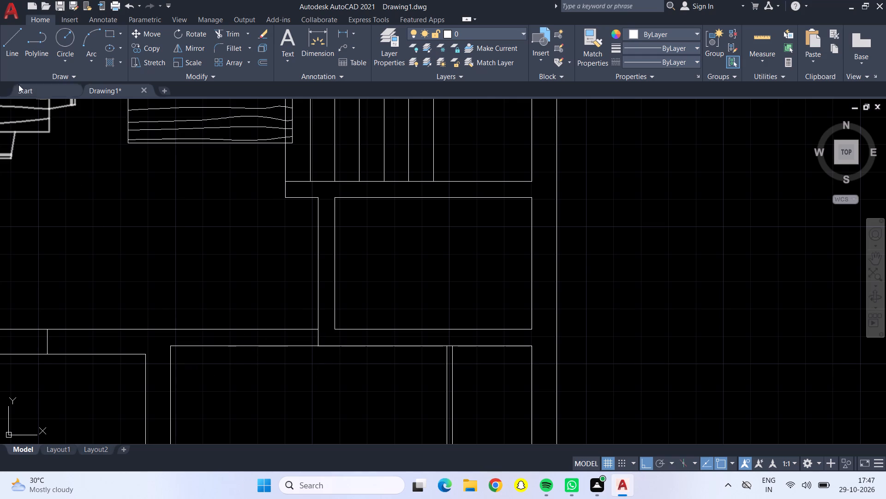
click(12, 54)
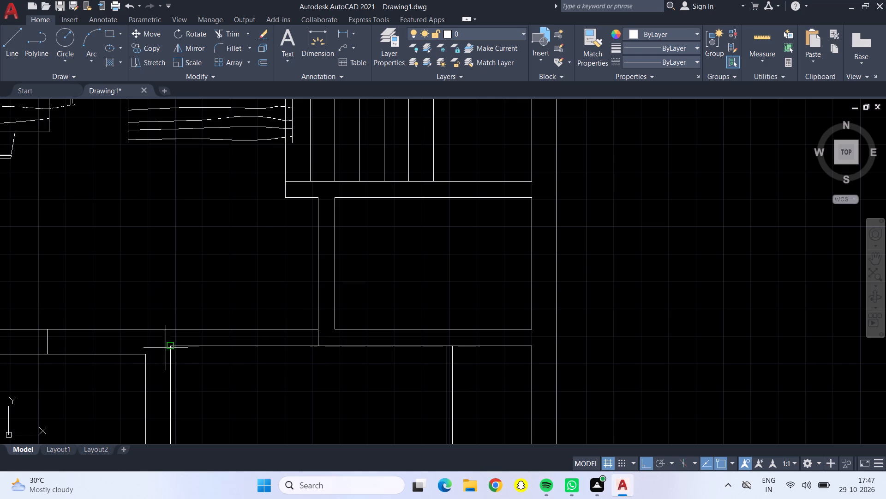
click(168, 346)
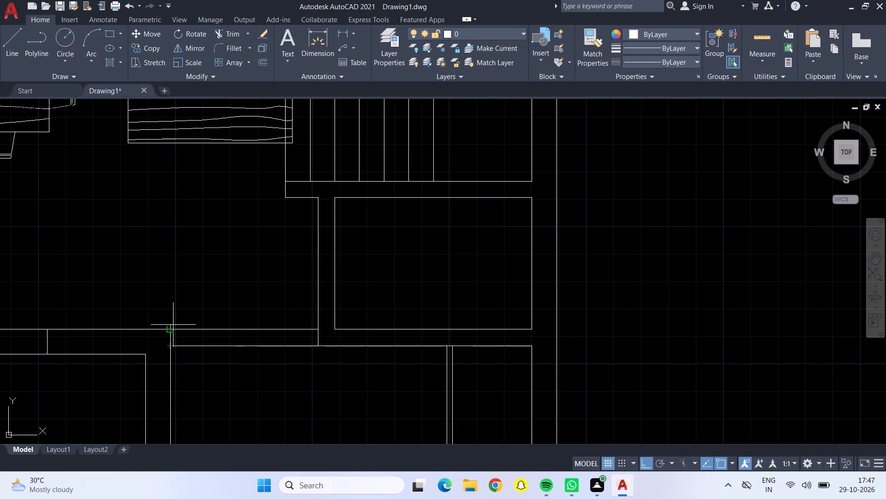
click(172, 327)
key(Escape)
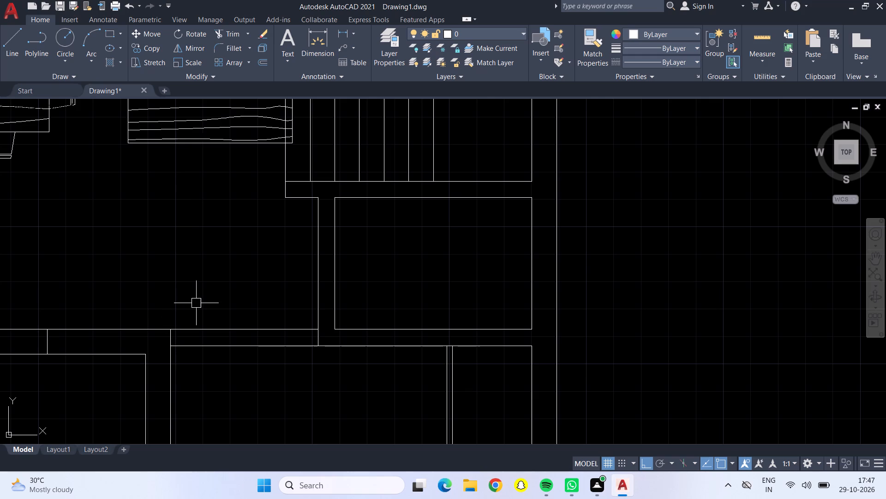
Draw a 2'5" wide door opening outline across the left wall of the small room below the stairs, starting 6" below the dining-side corner.
middle_click(197, 300)
scroll(197, 300, down, 1)
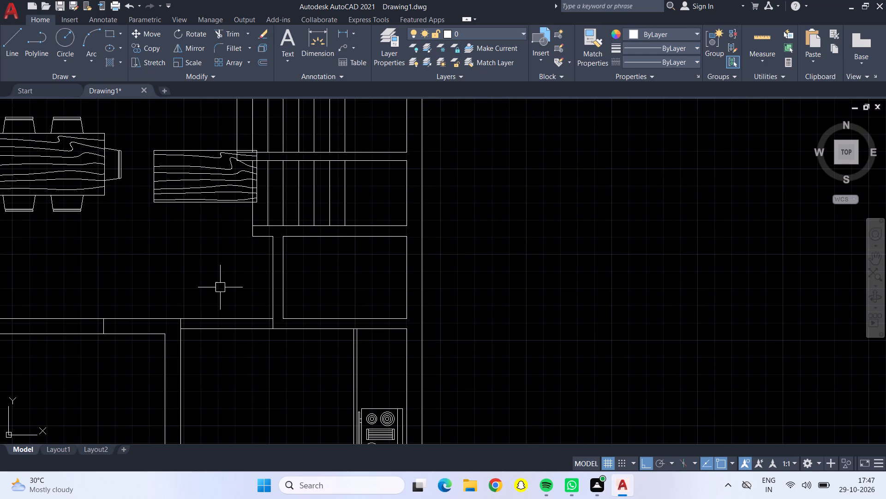
middle_drag(221, 287, 157, 322)
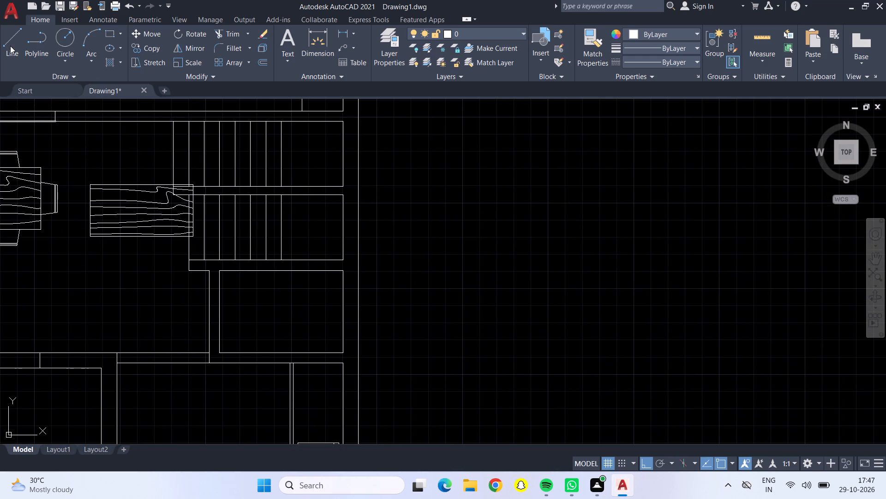
drag(10, 46, 7, 60)
scroll(210, 274, up, 1)
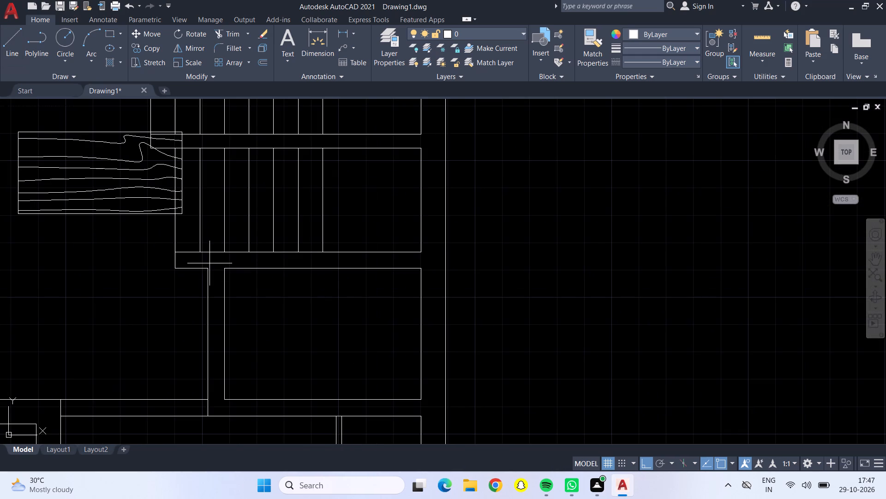
click(206, 272)
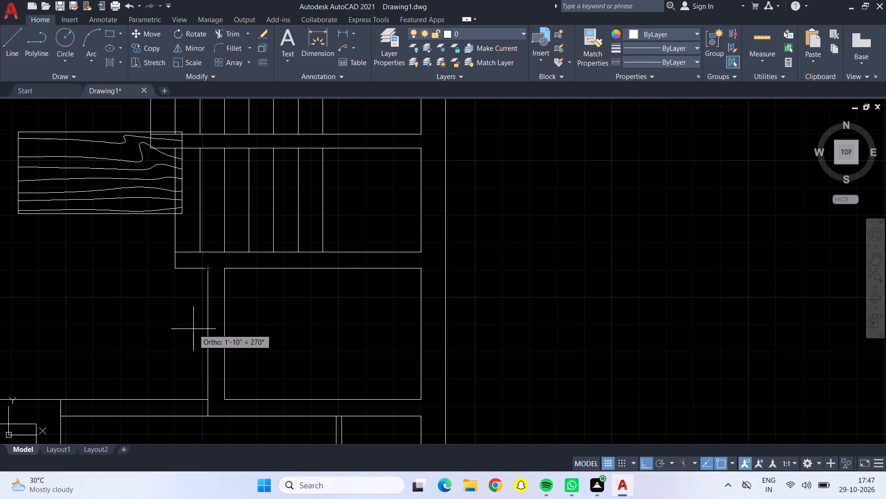
key(6)
key(shift+quotedbl)
key(Return)
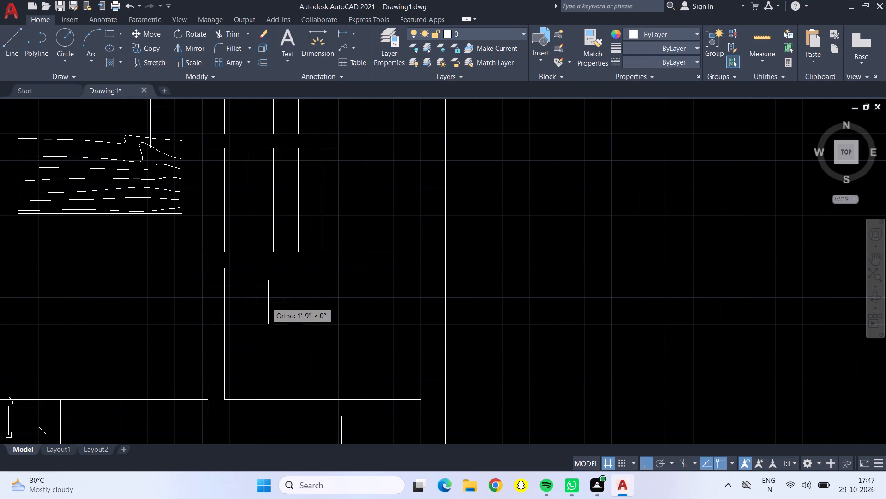
click(223, 286)
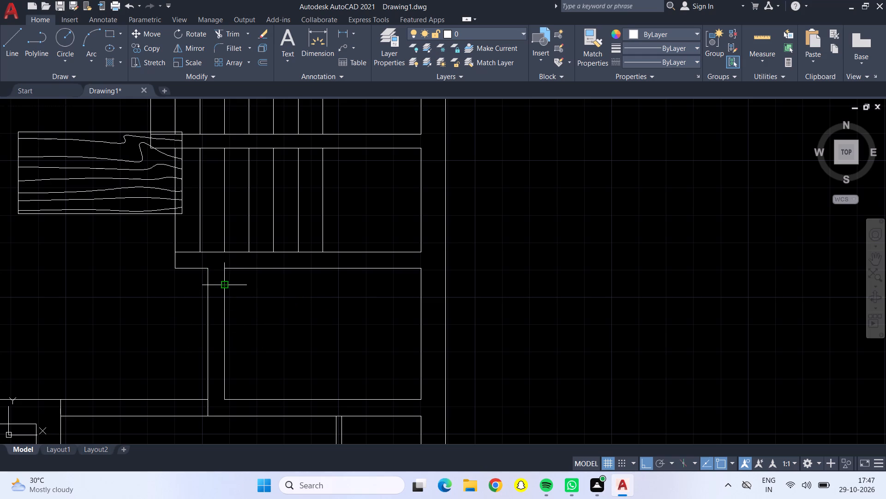
text(2'5")
key(Return)
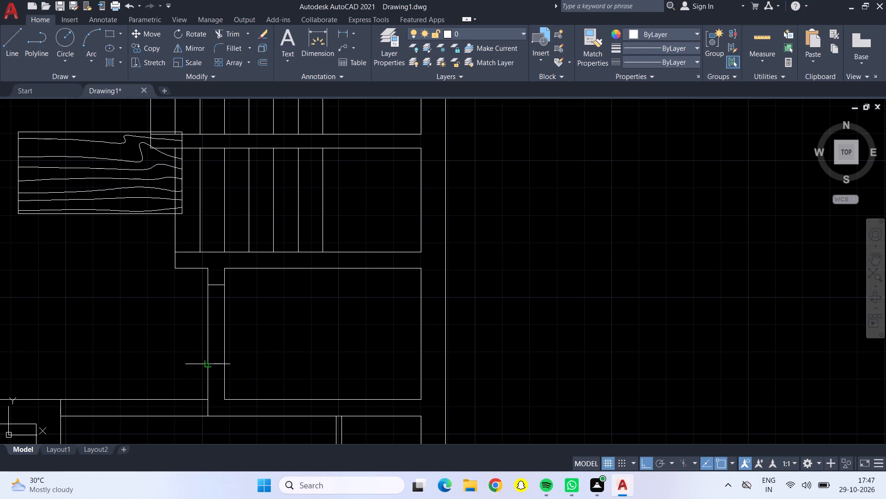
click(205, 362)
click(206, 286)
Draw a 2'5" door leaf line rightward into the small room from the opening's upper edge.
click(224, 287)
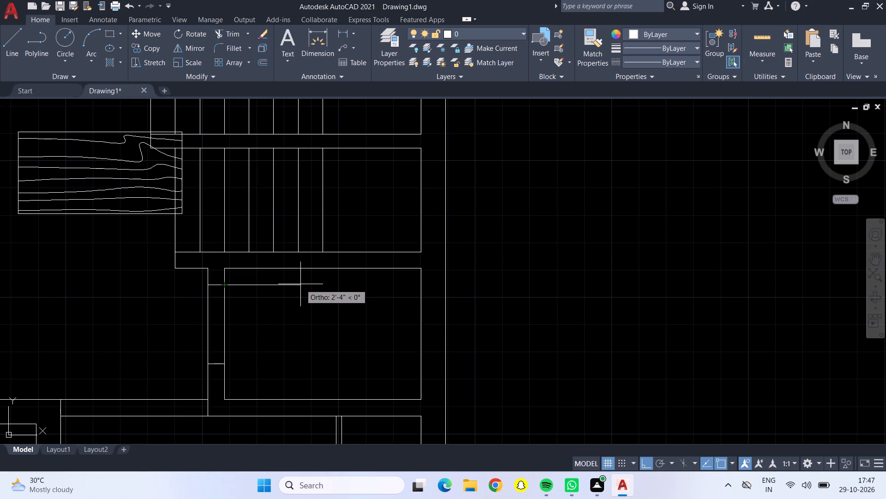
text(2'5)
key(shift+quotedbl)
key(Return)
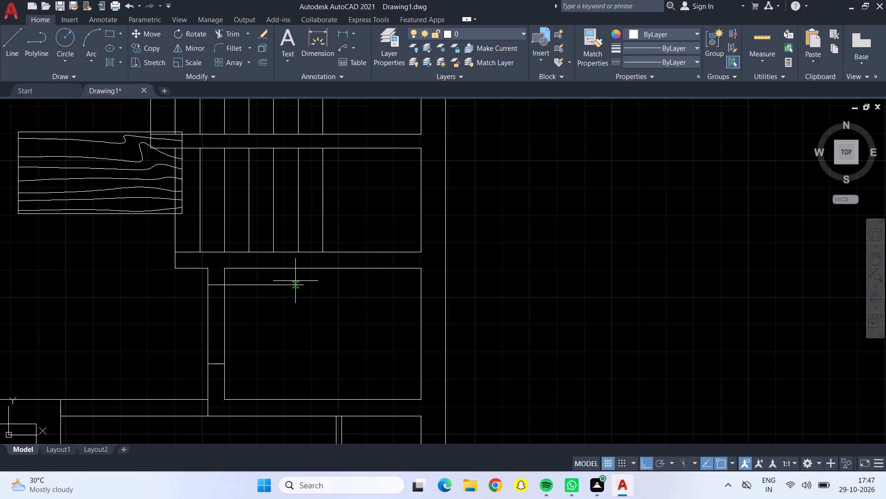
key(Return)
Trim the wall lines out of the door openings between bedroom and dining area and between bathroom and bedroom.
scroll(288, 278, down, 2)
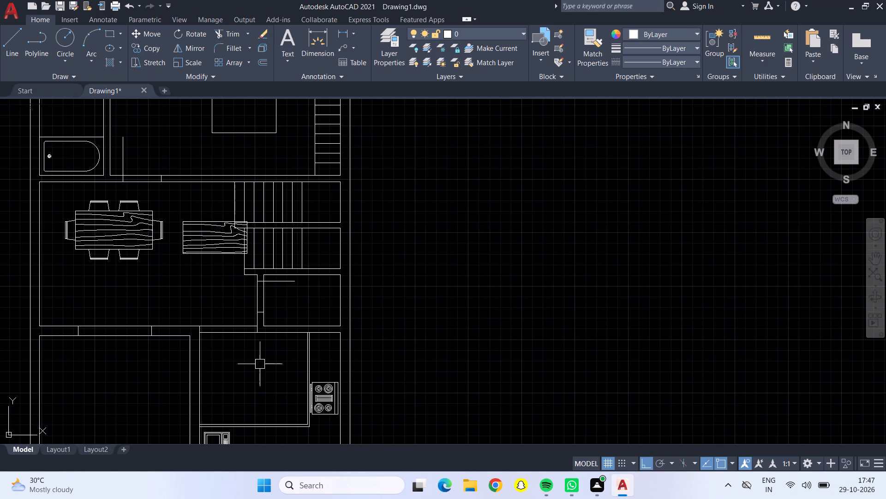
middle_drag(260, 364, 268, 330)
scroll(271, 321, down, 1)
middle_drag(225, 282, 251, 354)
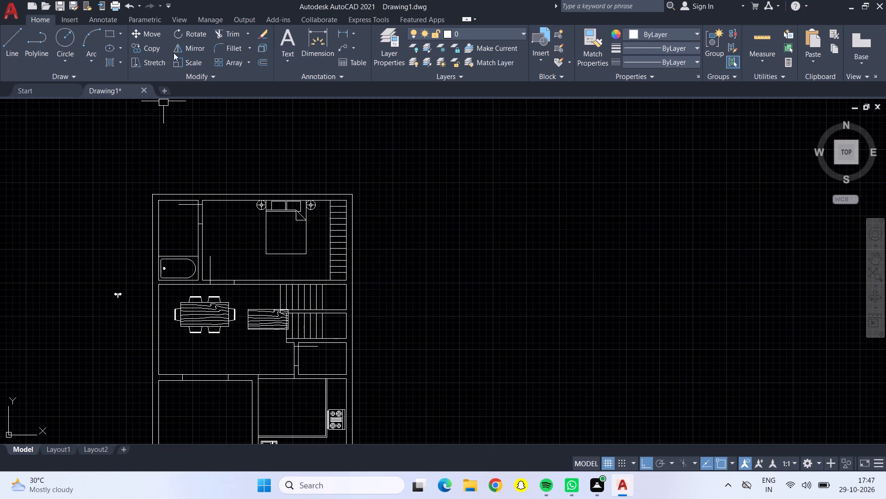
click(224, 31)
scroll(212, 285, up, 4)
drag(275, 219, 279, 298)
scroll(277, 285, down, 3)
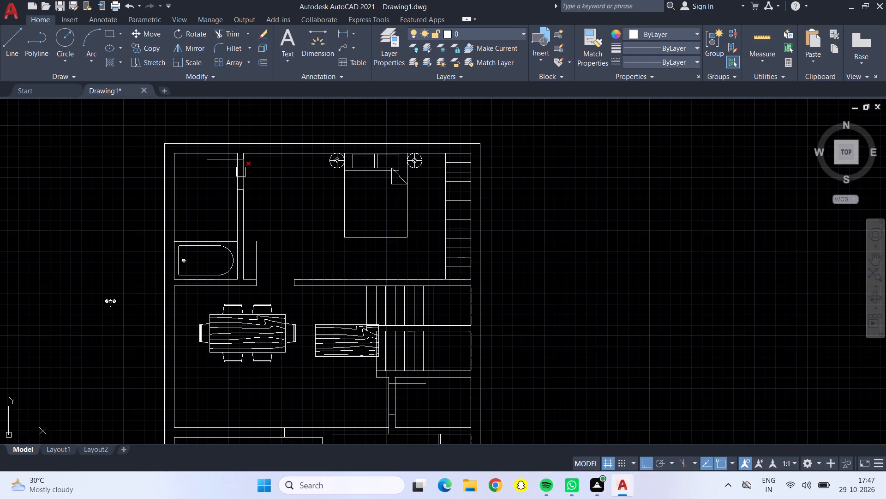
scroll(224, 164, up, 3)
drag(226, 178, 316, 201)
Trim the wall lines out of the dining area's openings to the room beside the kitchen and to the kitchen.
scroll(316, 201, down, 4)
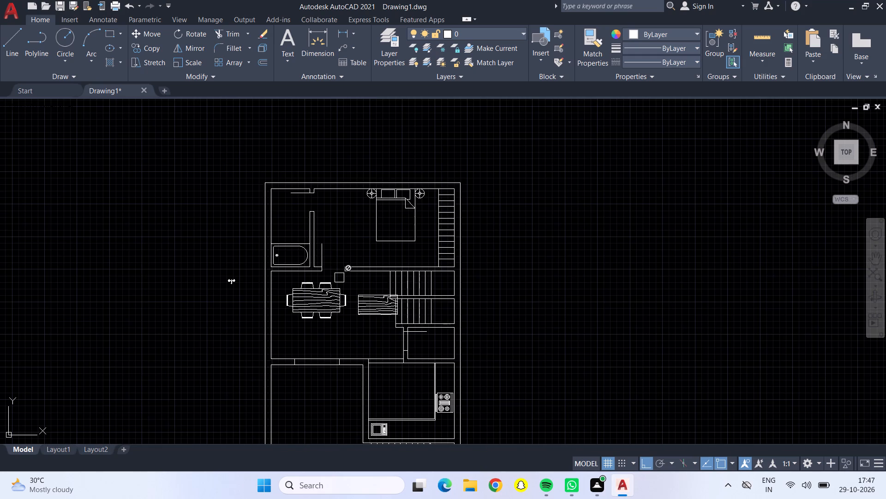
drag(317, 346, 312, 378)
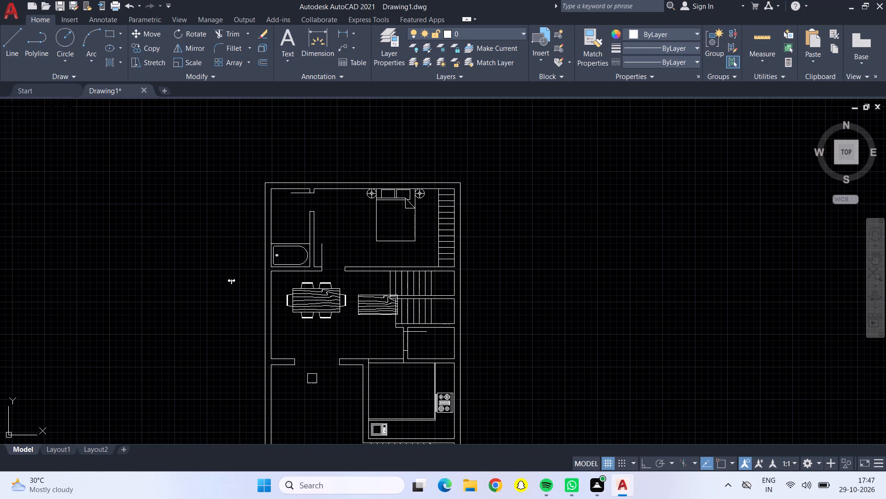
scroll(380, 358, up, 2)
drag(385, 335, 387, 399)
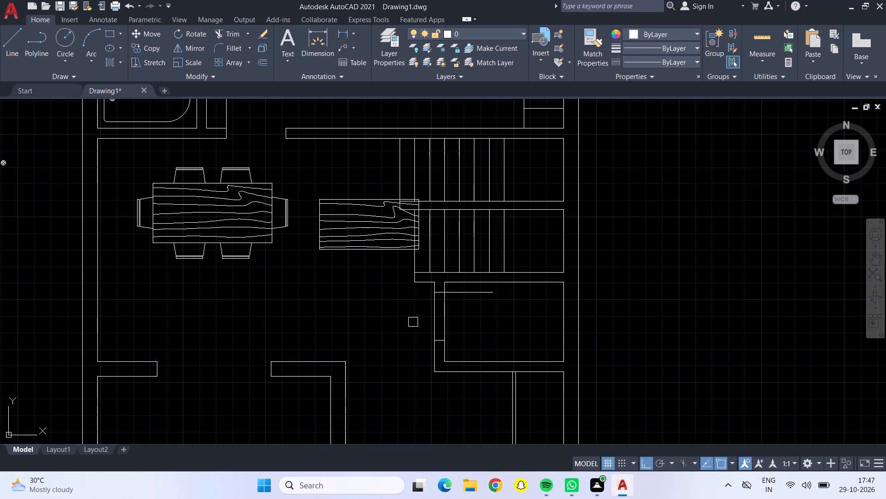
Trim the wall lines out of the door opening of the small room below the stairs.
drag(413, 322, 467, 323)
scroll(464, 322, down, 2)
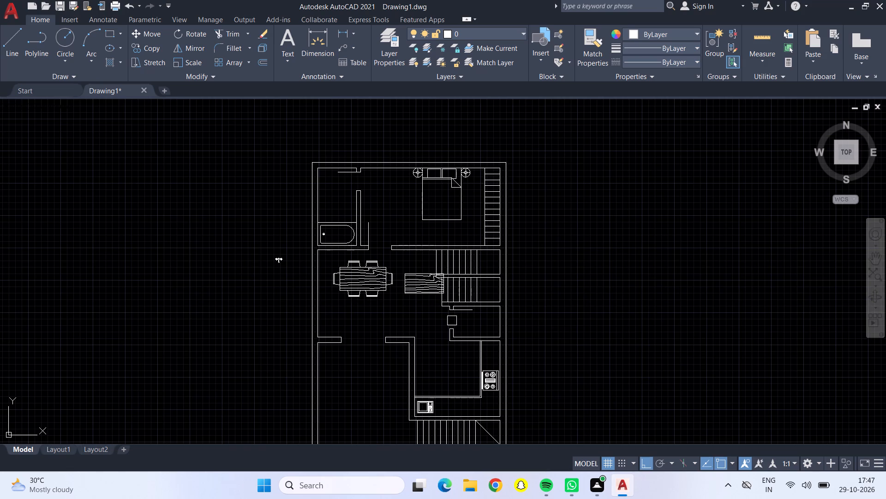
middle_drag(422, 324, 389, 287)
key(Escape)
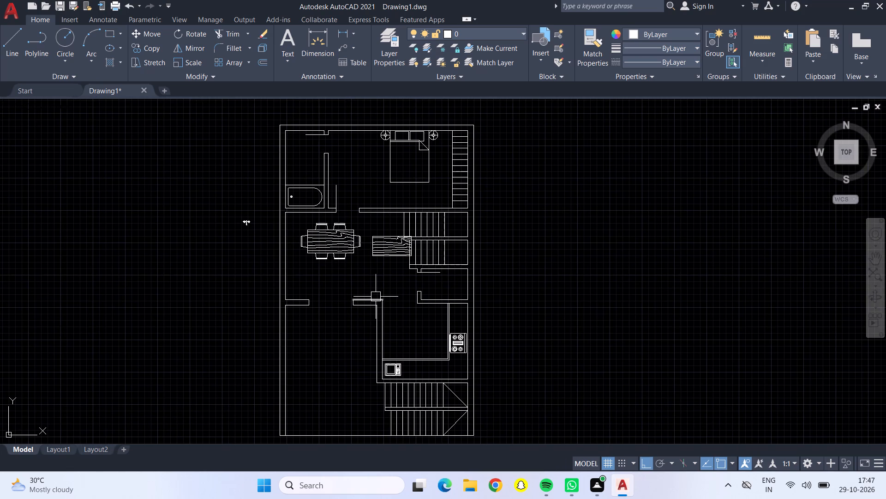
Offset the small room's door leaf line and the opening's upper edge line 2" downward.
key(o)
key(Return)
key(6)
key(BackSpace)
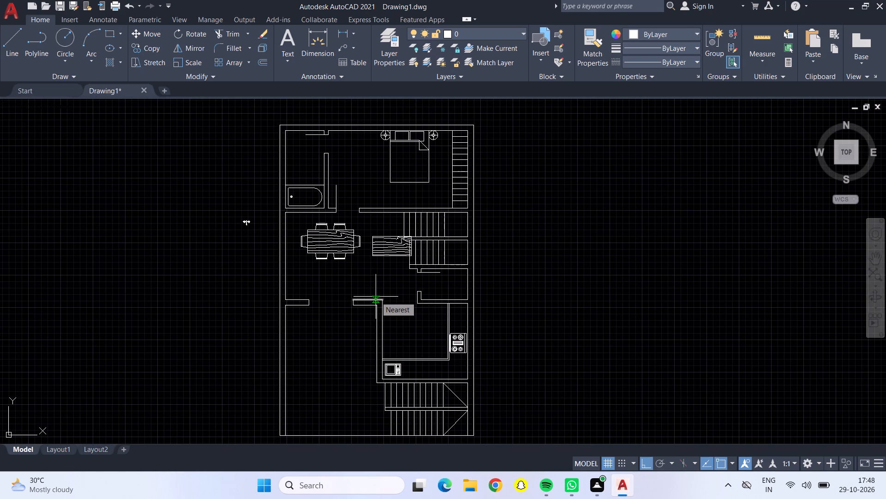
text(2")
key(Return)
scroll(442, 269, up, 3)
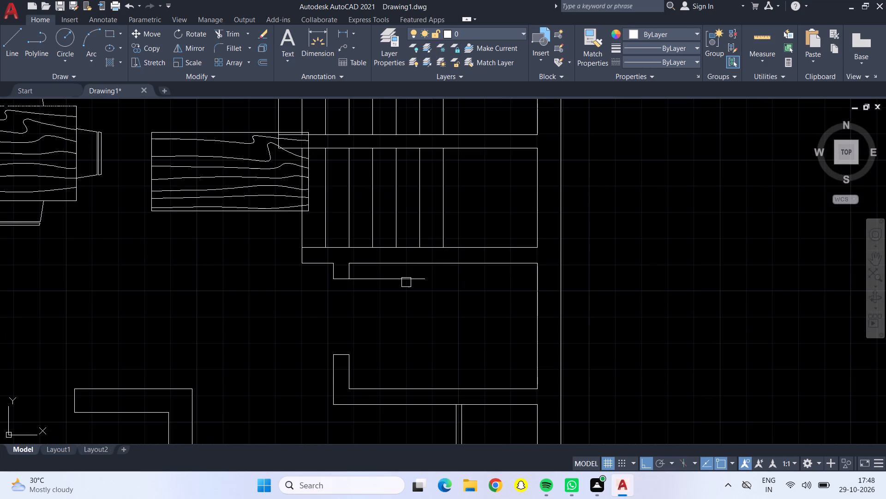
click(408, 280)
click(407, 306)
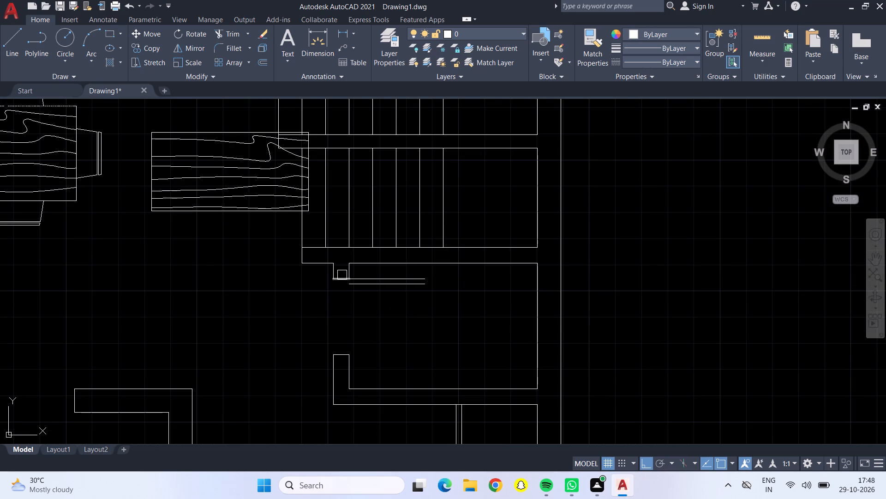
click(341, 275)
click(344, 302)
Offset the bedroom door's leaf line and its adjoining opening edge line 2" rightward into the bedroom-dining opening.
scroll(346, 291, down, 2)
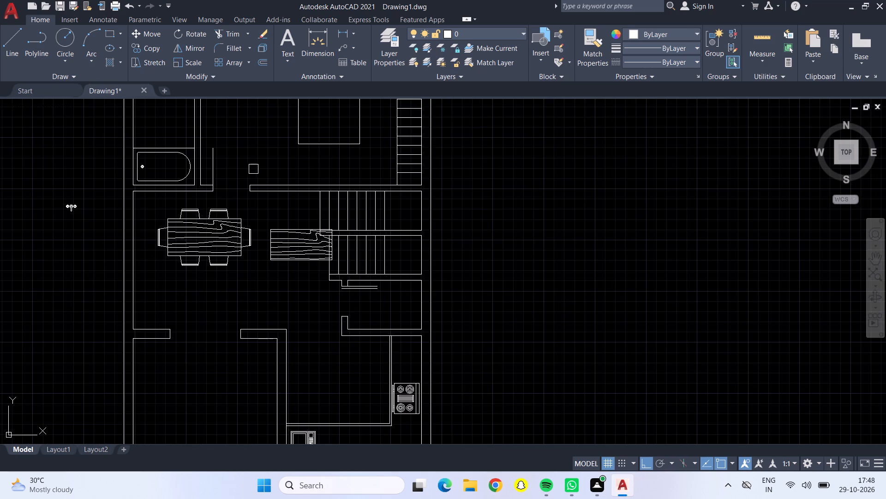
scroll(206, 165, up, 3)
click(221, 176)
click(291, 195)
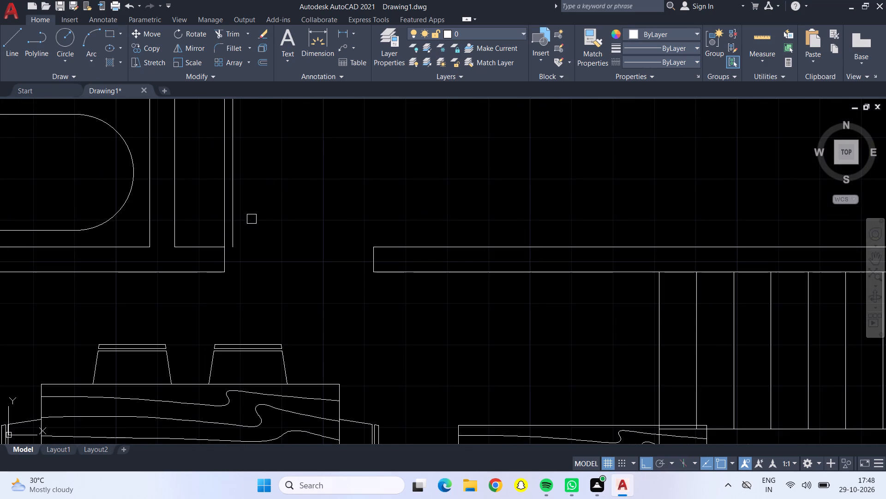
click(224, 262)
click(249, 264)
Offset the bathroom door's leaf line and its adjoining opening edge line 2" downward into the opening.
scroll(252, 261, down, 3)
scroll(213, 126, up, 4)
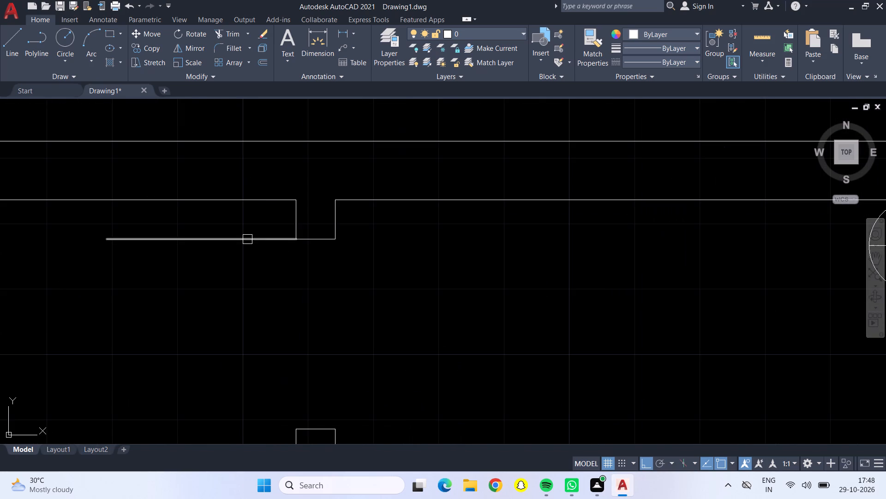
drag(247, 239, 251, 259)
click(253, 297)
drag(326, 240, 324, 250)
click(318, 307)
scroll(318, 298, down, 4)
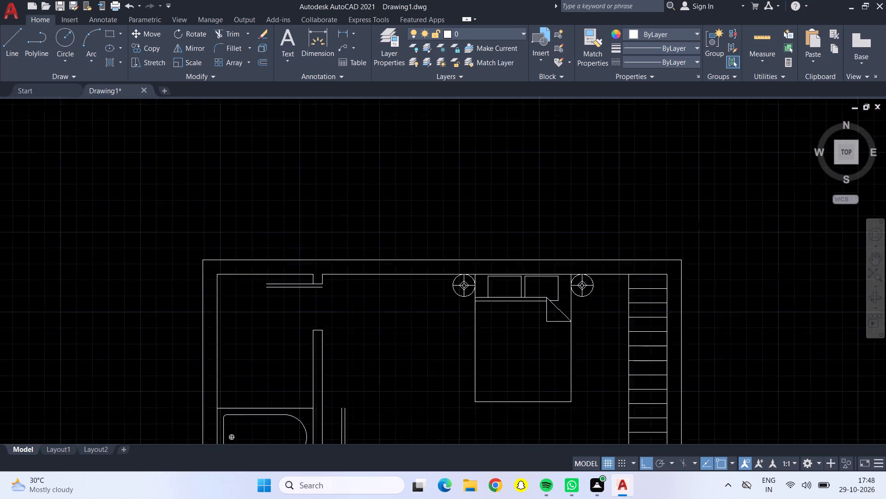
scroll(318, 298, down, 1)
middle_drag(360, 327, 354, 212)
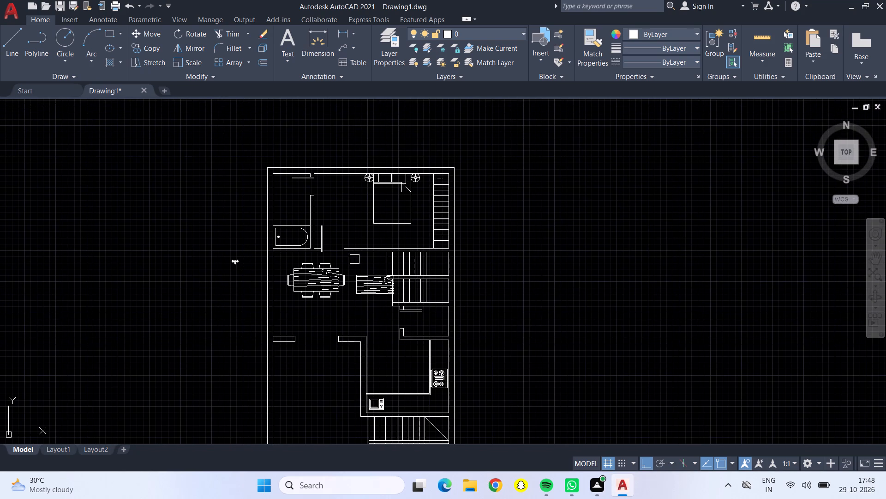
scroll(296, 347, up, 3)
middle_drag(403, 332, 369, 416)
key(Escape)
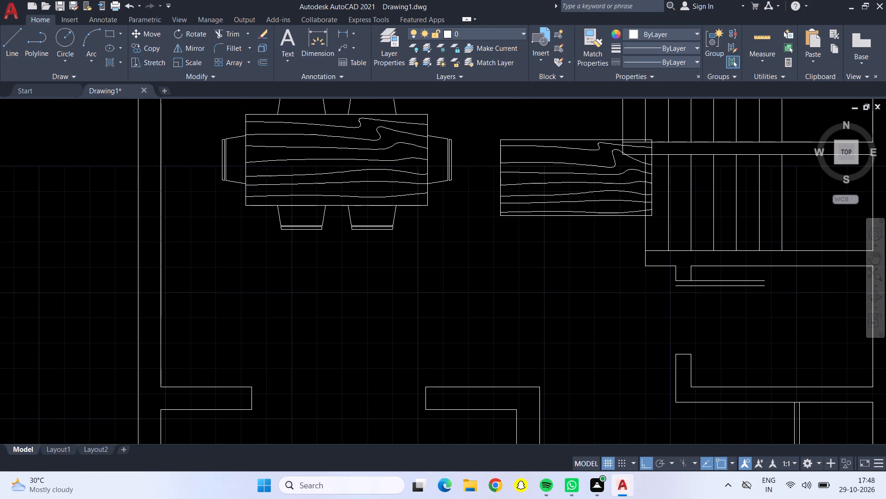
Measure the width of the opening between the dining area and the room beside the kitchen.
click(764, 36)
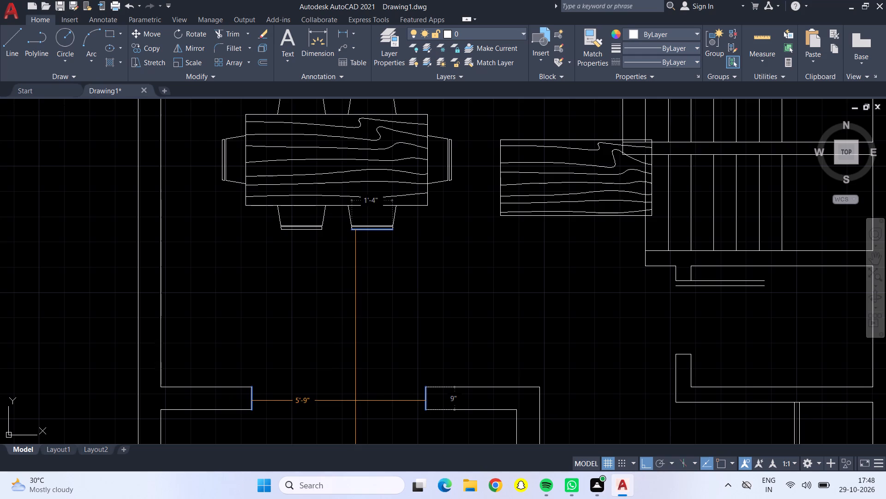
key(Escape)
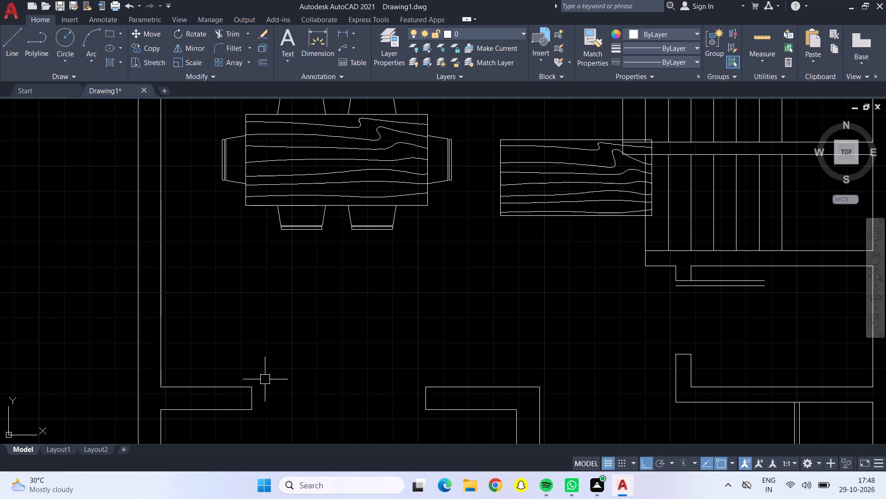
Draw a 3' leaf line upward from the top corner of the left wall end at the opening below the dining table.
drag(8, 50, 18, 54)
click(251, 390)
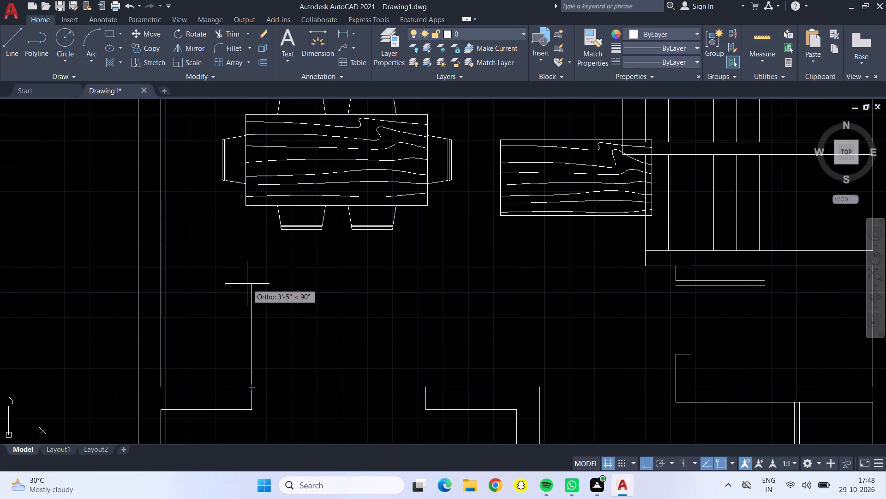
key(3)
key(Return)
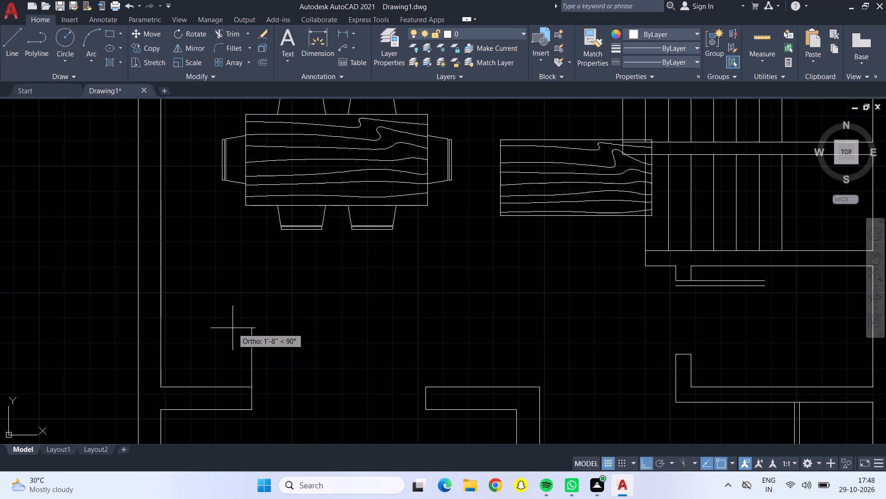
key(ctrl+z)
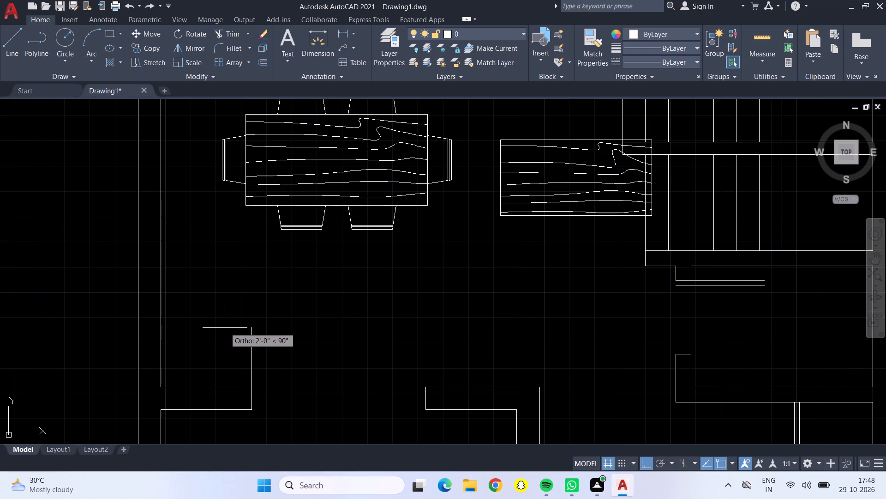
text(3')
key(Return)
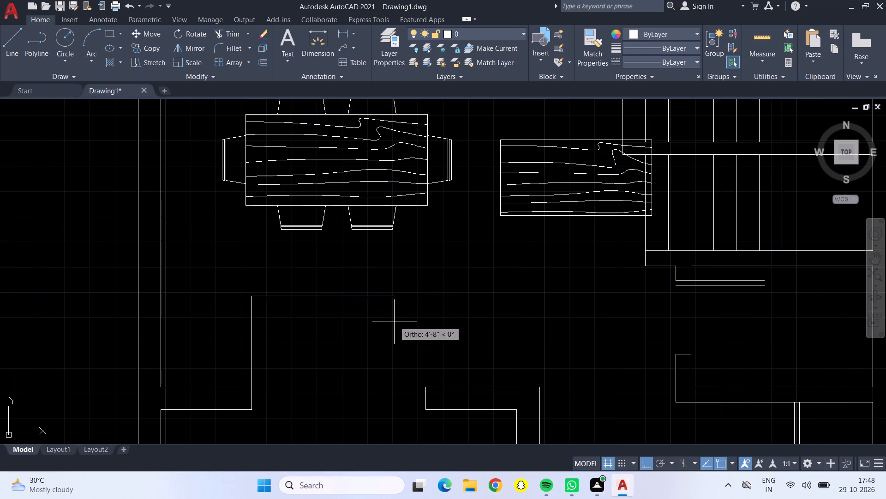
click(12, 43)
key(Escape)
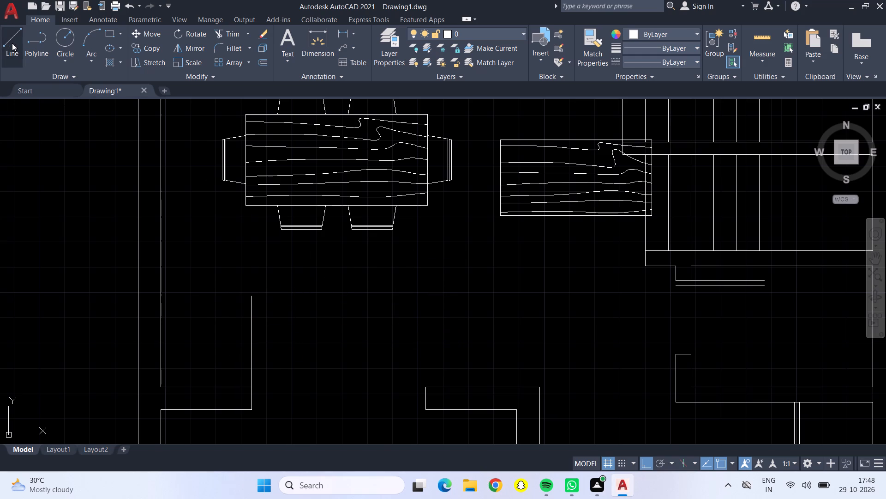
key(Escape)
key(1)
key(Escape)
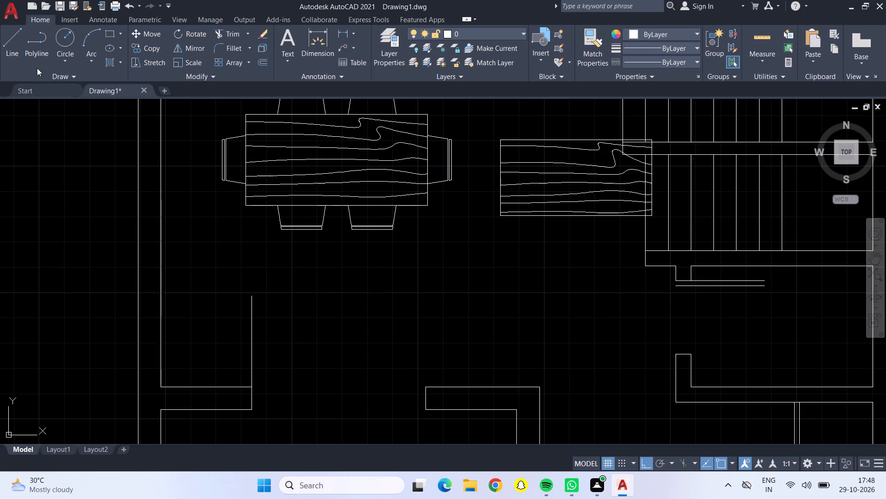
Draw a matching 3' leaf line upward from the top corner of the right wall end of the same opening.
click(0, 40)
click(20, 51)
drag(424, 388, 422, 379)
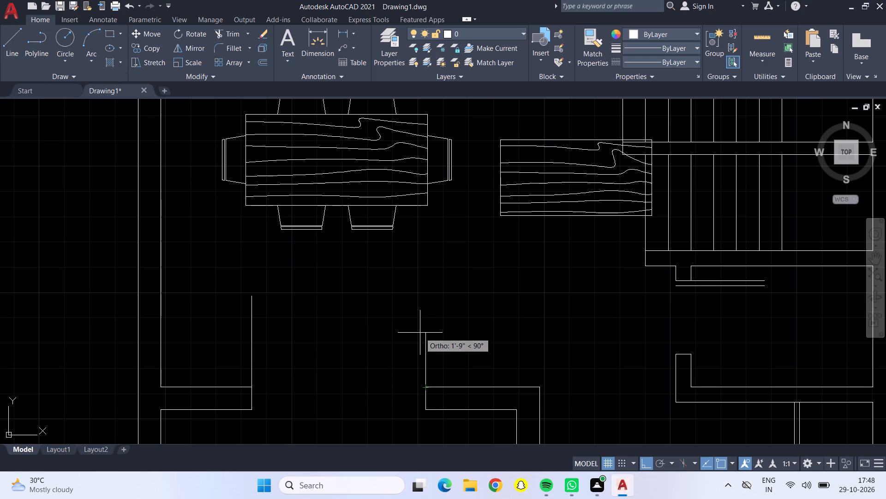
text(3')
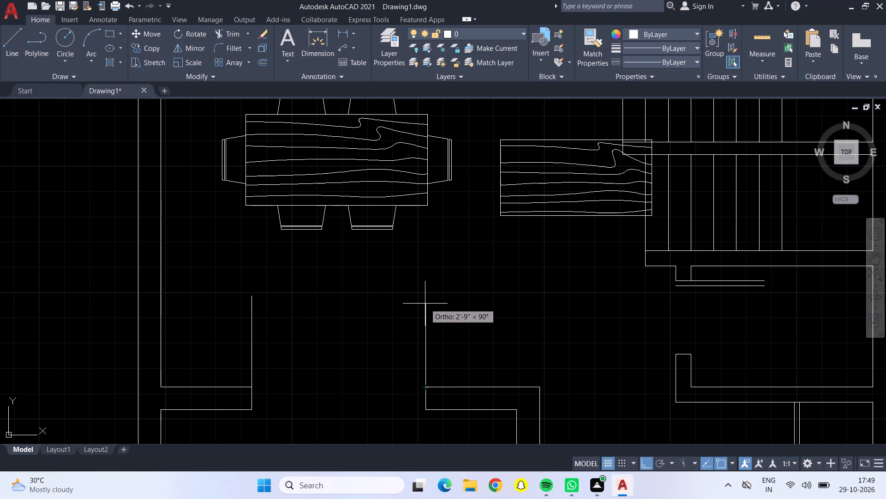
key(Return)
key(Return)
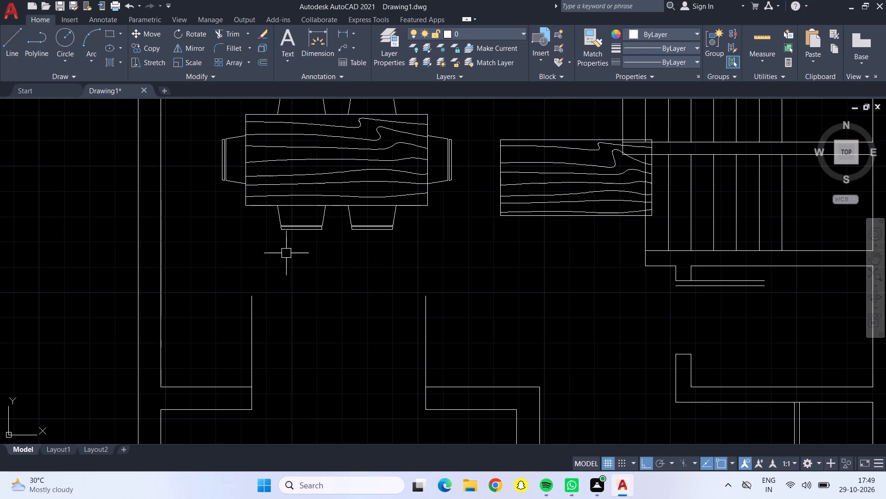
Draw a 2'5" line rightward into the opening from the midpoint of its left wall end.
click(17, 51)
click(251, 400)
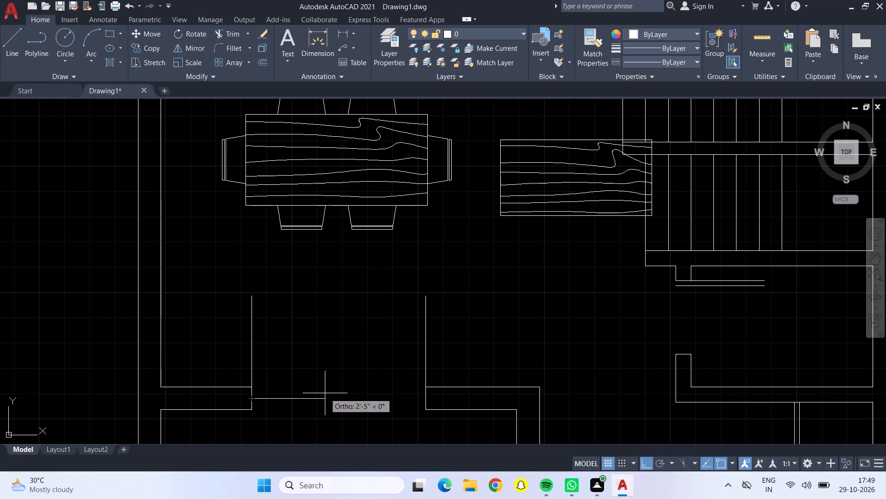
text(2'5")
key(Return)
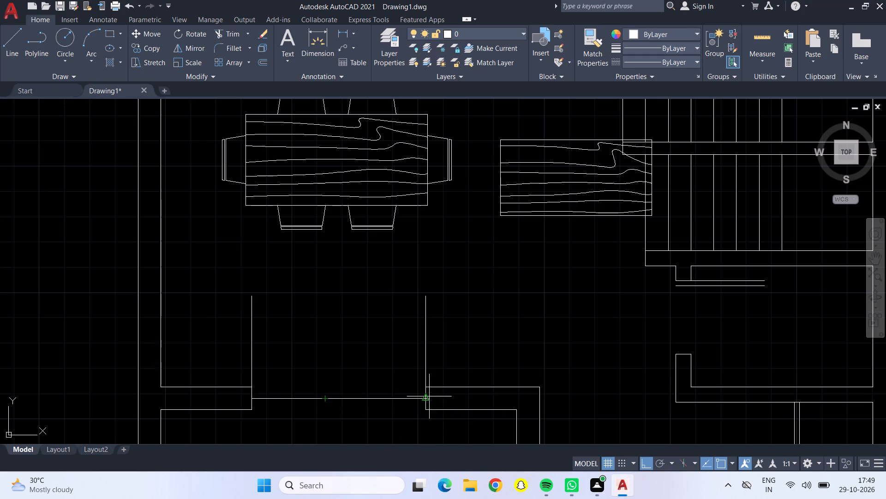
key(Escape)
Draw a 2'5" line leftward into the opening from the midpoint of its right wall end.
click(20, 38)
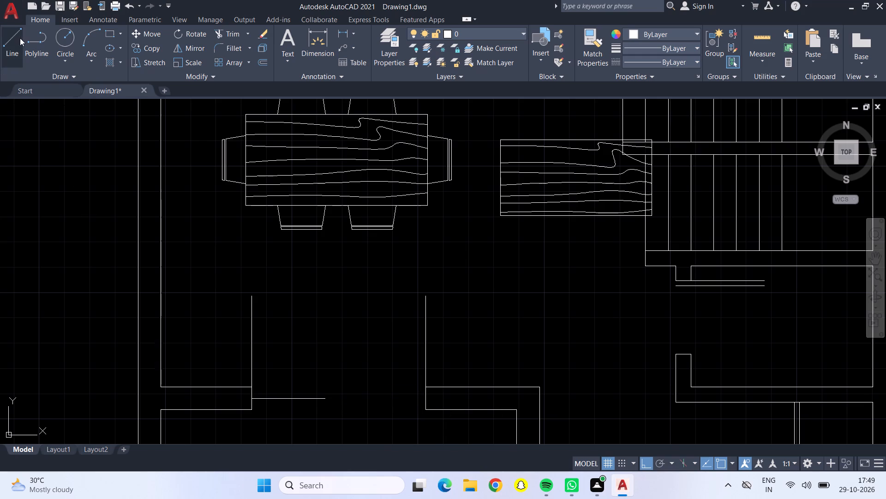
click(428, 399)
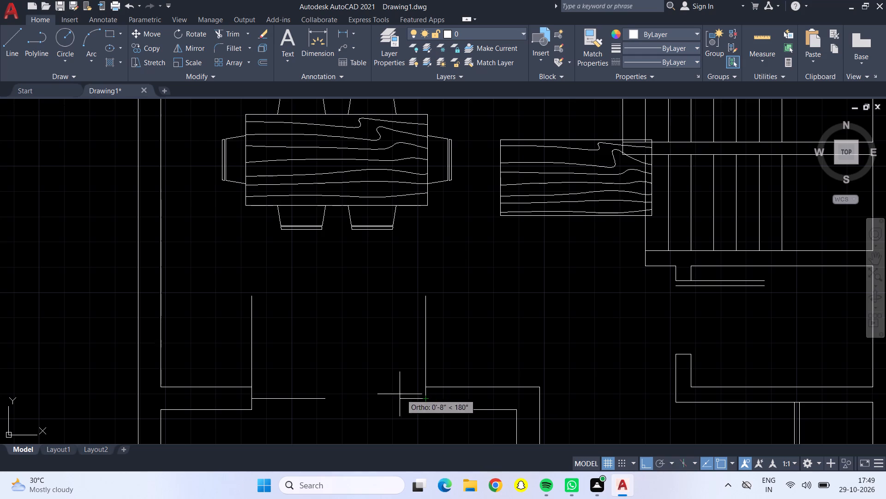
text(2'5")
key(Return)
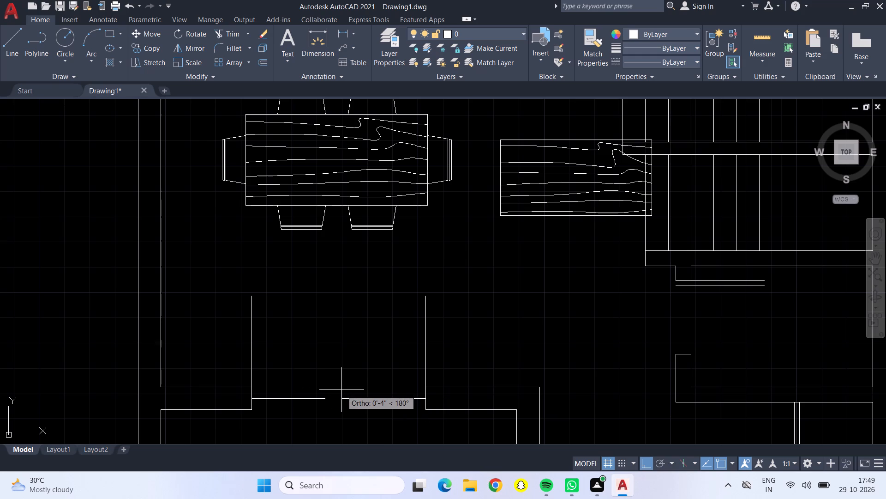
key(Return)
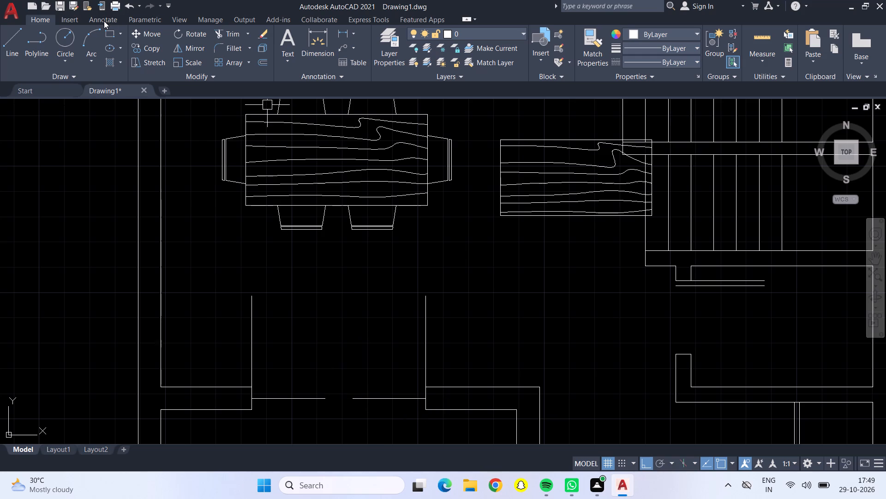
Draw a three-point swing arc from the top of the left door leaf through the inner end of the right 2'5" line, ending beyond the left wall end.
click(88, 35)
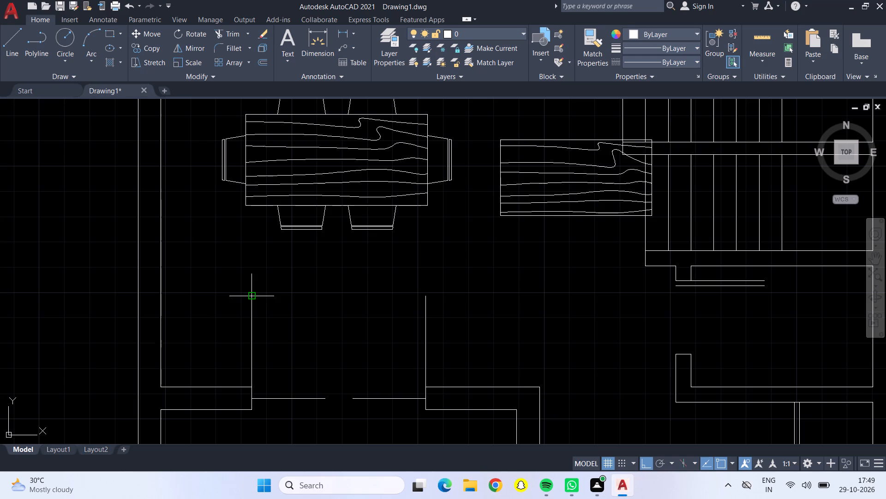
click(251, 297)
click(351, 398)
click(208, 317)
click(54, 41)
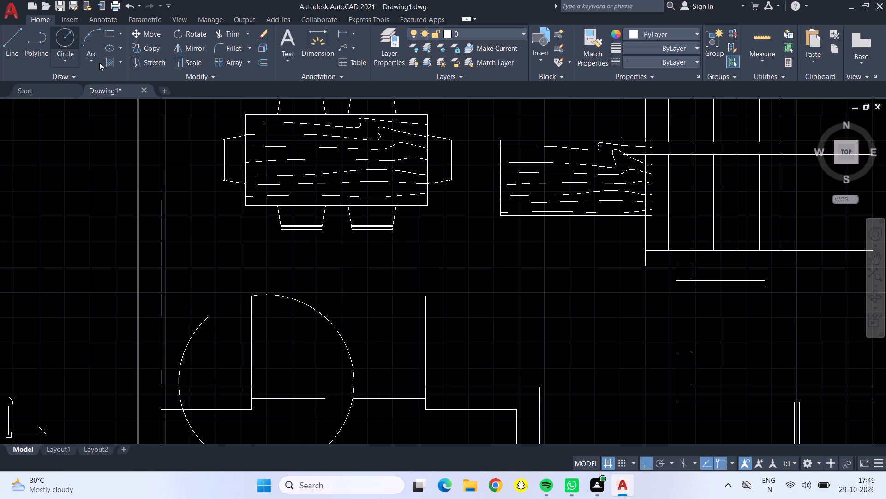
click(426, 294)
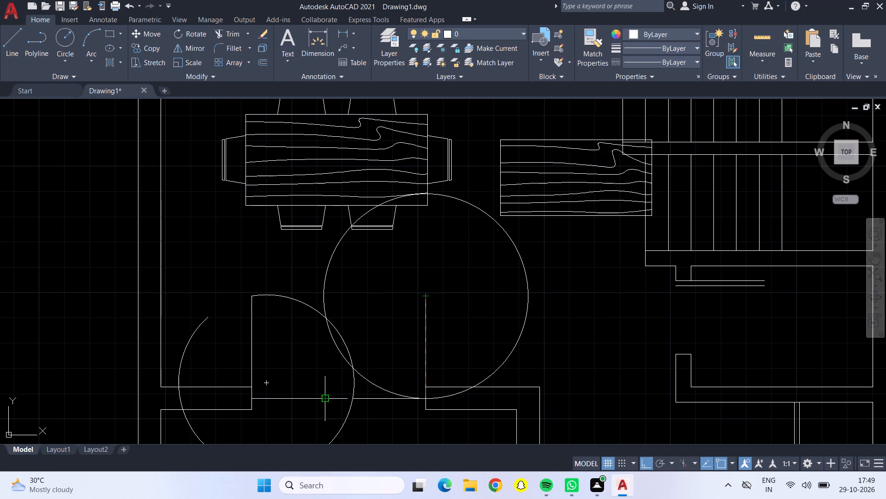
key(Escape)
Draw a matching three-point swing arc from the top of the right door leaf through the inner end of the left 2'5" line.
click(93, 38)
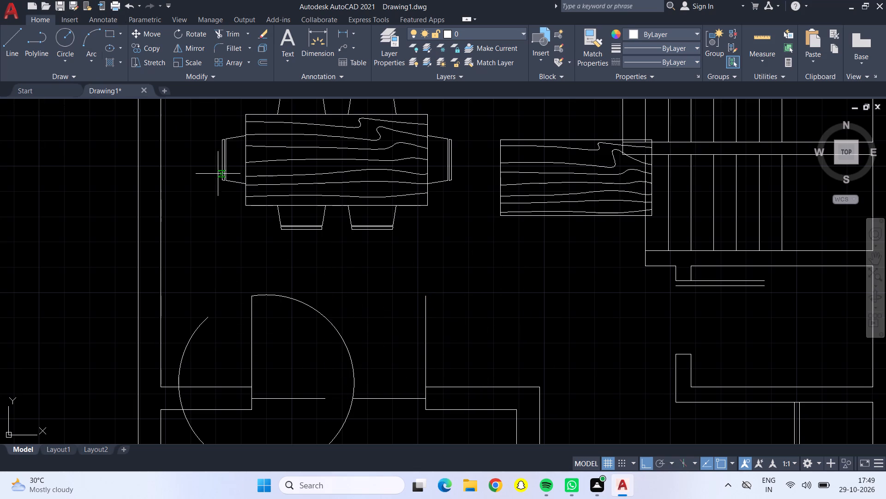
click(427, 295)
click(328, 396)
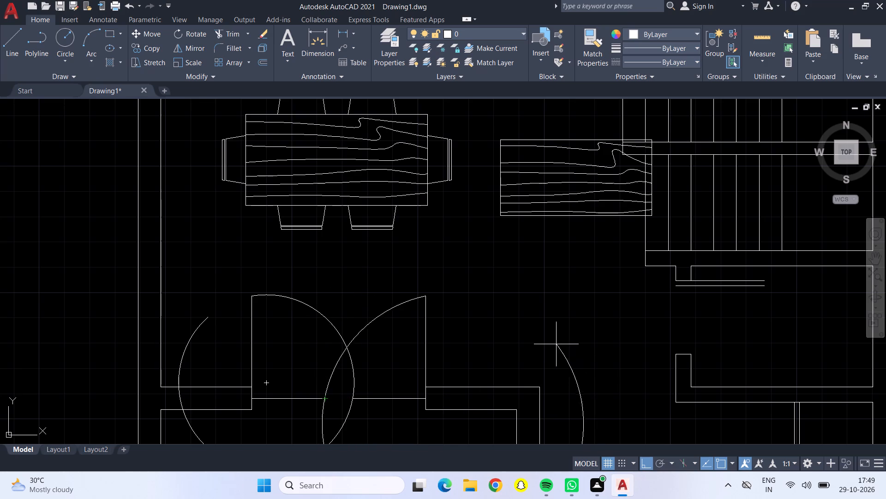
click(489, 341)
key(Escape)
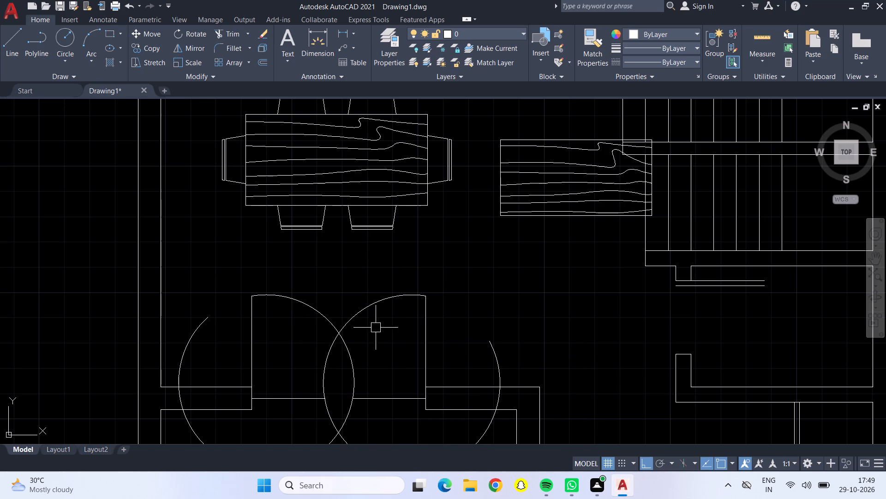
Trim both swing arcs back to their crossing point between the door leaves, removing all the leftover arc pieces.
click(223, 35)
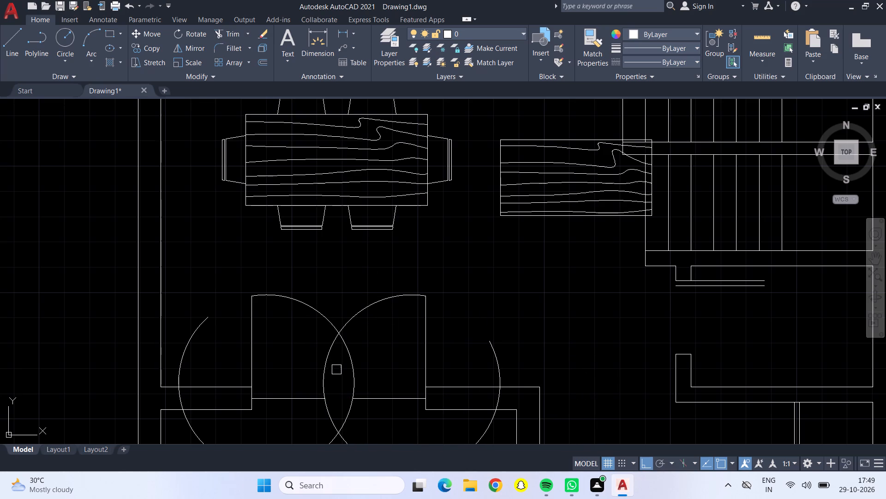
click(325, 365)
click(357, 372)
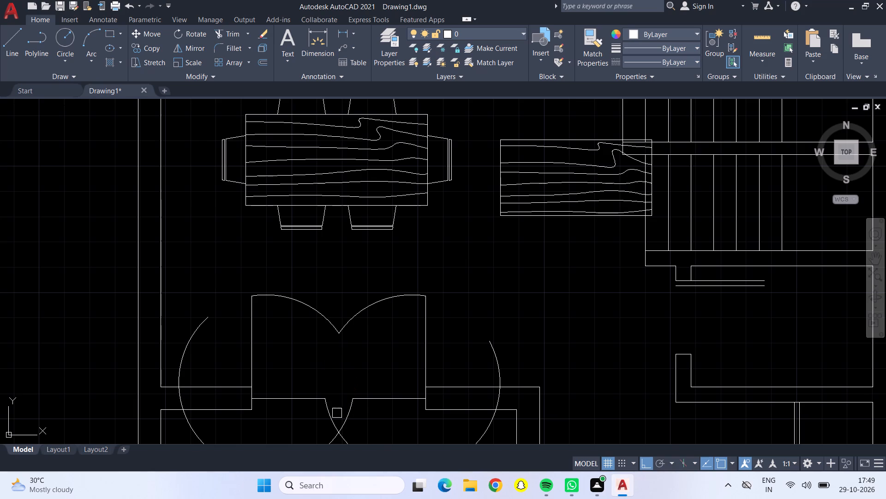
click(331, 417)
click(349, 420)
click(337, 439)
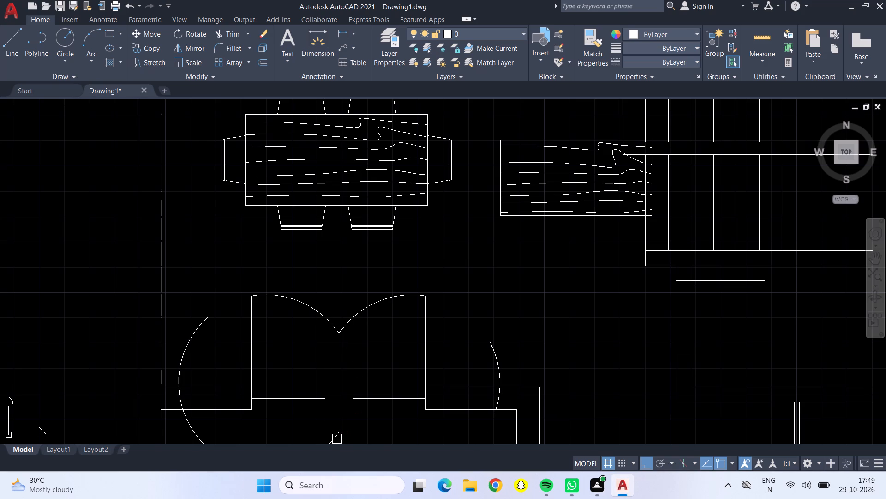
click(338, 432)
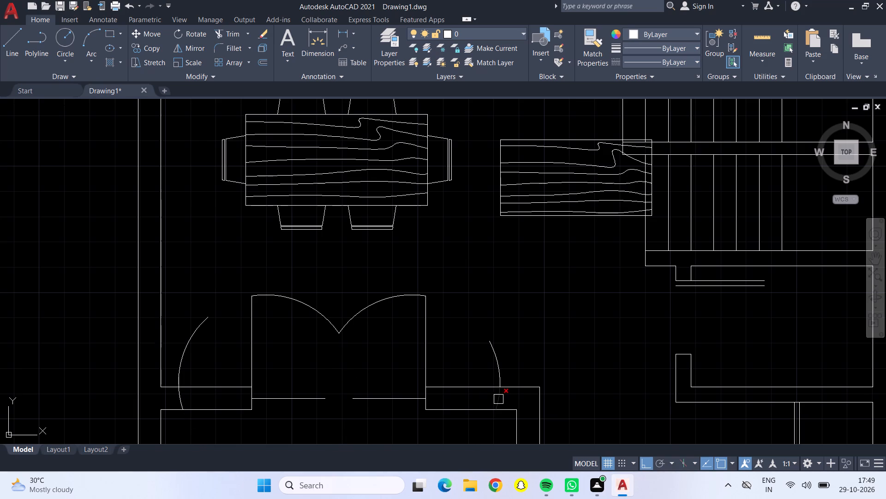
click(500, 398)
click(502, 372)
click(201, 327)
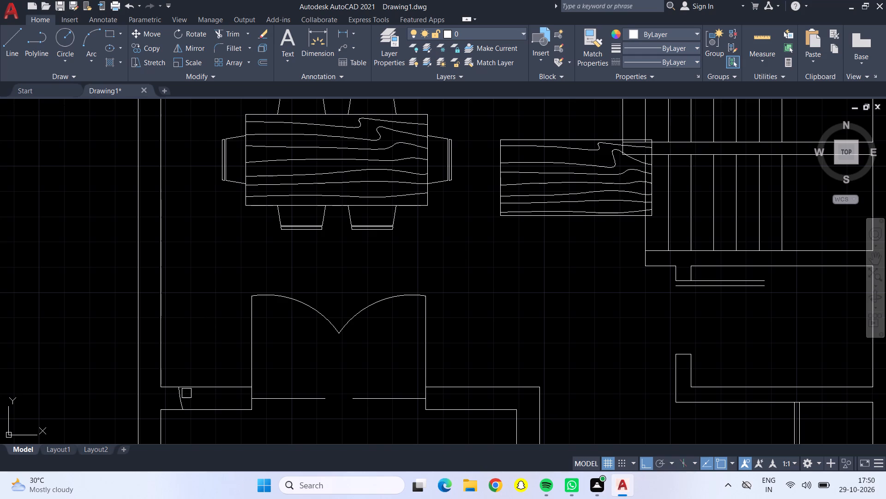
click(184, 393)
Remove the two 2'5" guide lines from the opening below the dining table.
drag(300, 401, 314, 400)
click(360, 400)
key(Escape)
Offset both vertical leaf lines of the double door 2" inward into the opening.
key(o)
key(Return)
text(2")
key(Return)
click(252, 328)
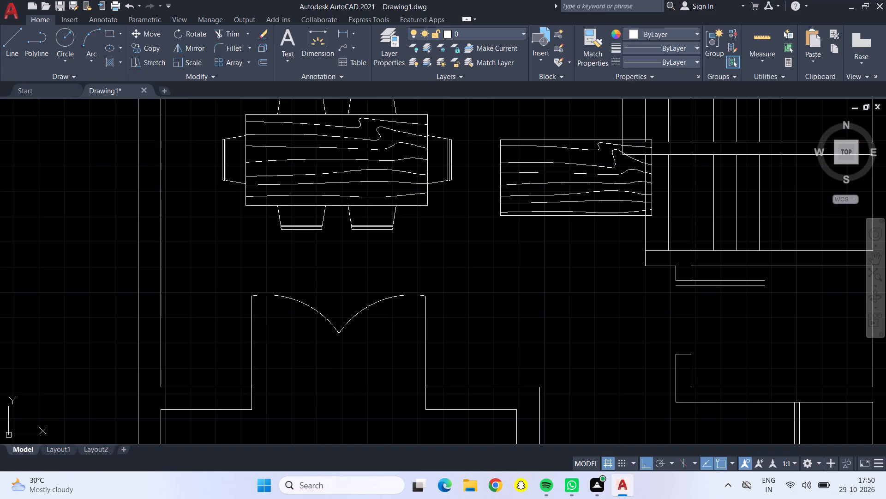
click(285, 347)
drag(428, 349, 414, 350)
click(354, 355)
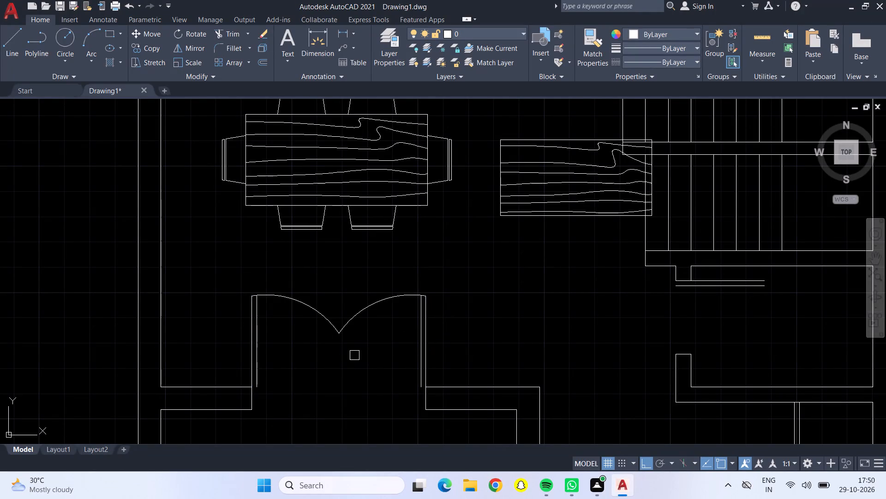
Offset both swing arcs of the double door 2" to their lower, inner side.
click(352, 319)
click(374, 335)
click(306, 305)
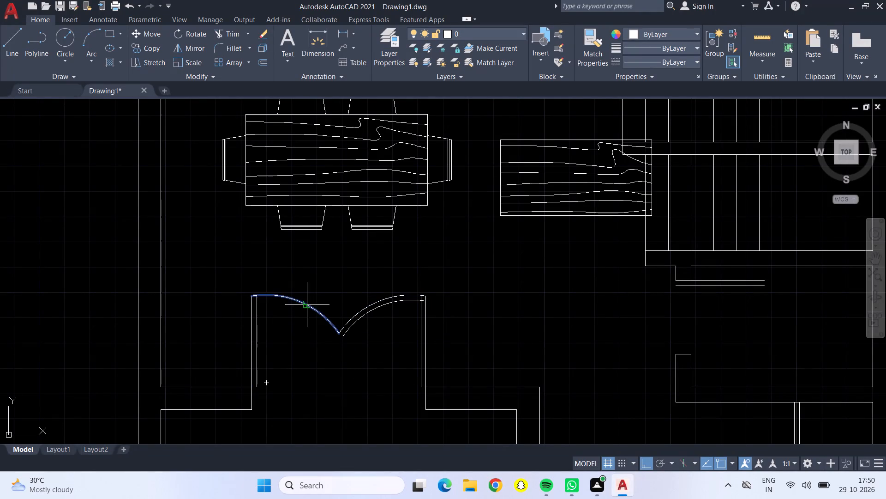
click(287, 337)
Offset the two wall end lines of the double door opening 2" inward, continuing the inner leaf lines.
click(254, 399)
drag(270, 400, 274, 400)
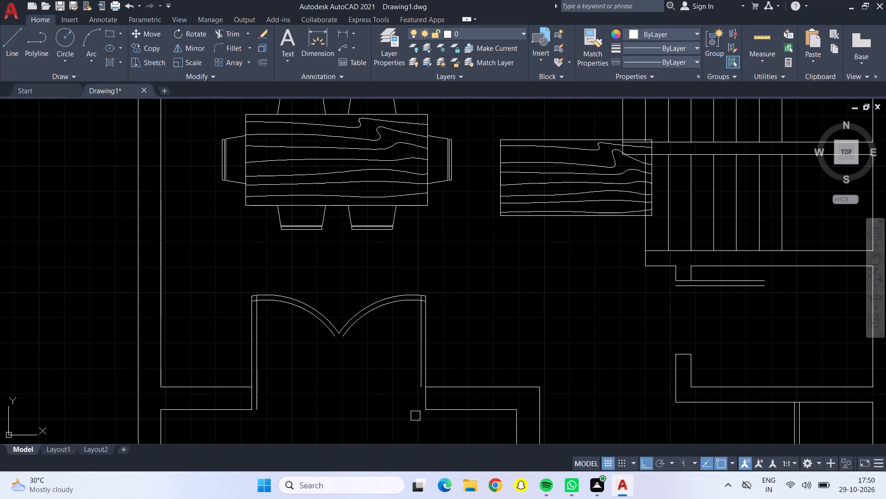
click(425, 400)
click(328, 403)
key(Escape)
Draw a three-point swing arc at the bathroom door from the leaf's free end through the near corner of the wall end below.
scroll(308, 377, down, 1)
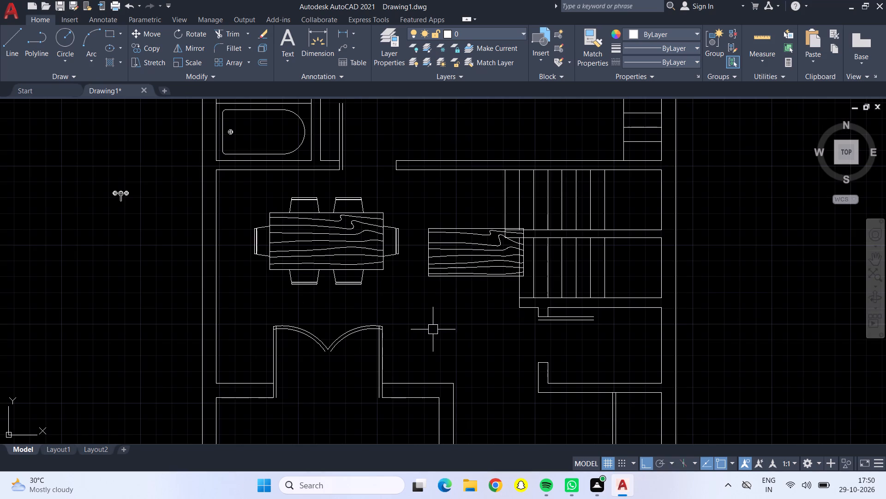
middle_click(434, 329)
scroll(452, 323, down, 1)
middle_drag(452, 323, 334, 435)
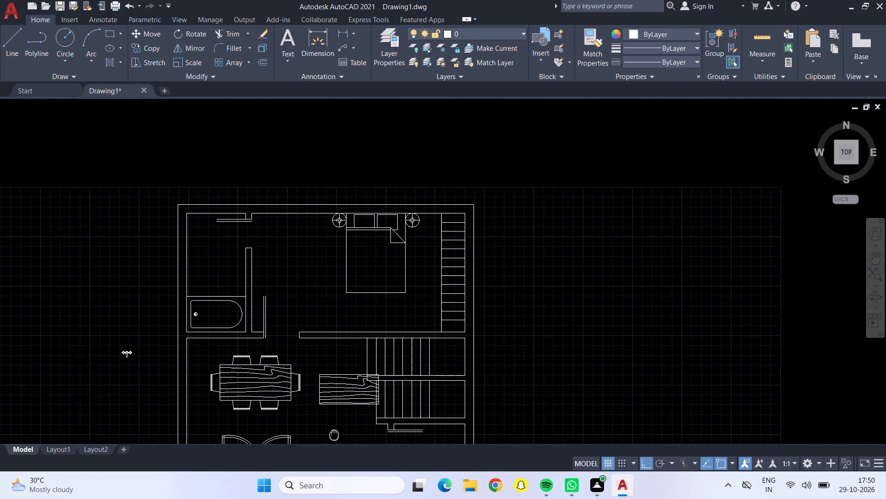
middle_drag(334, 435, 335, 437)
click(90, 41)
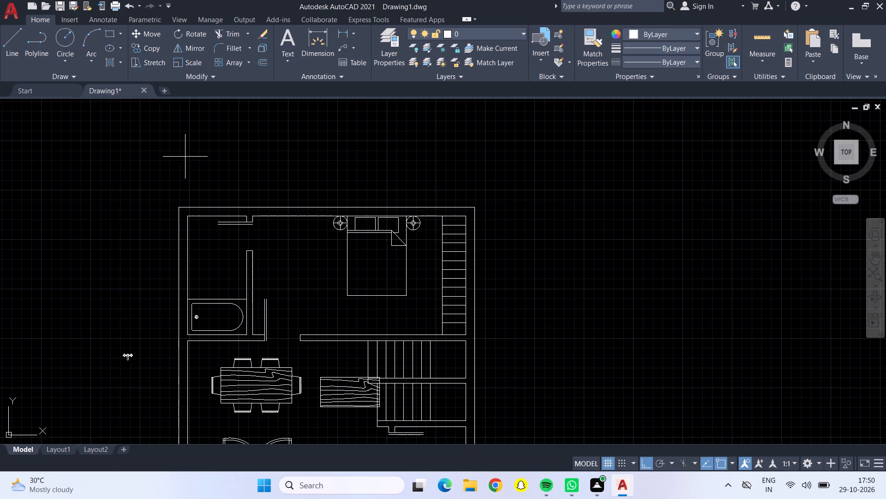
scroll(244, 226, up, 4)
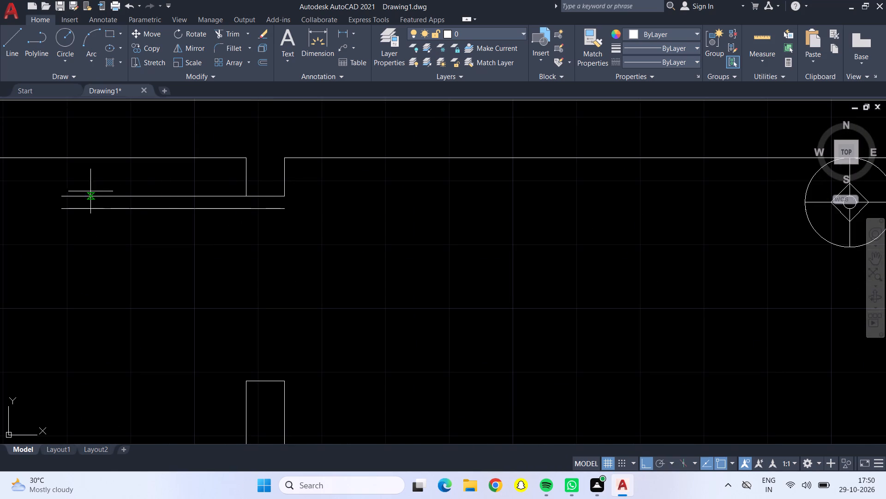
click(61, 193)
click(245, 382)
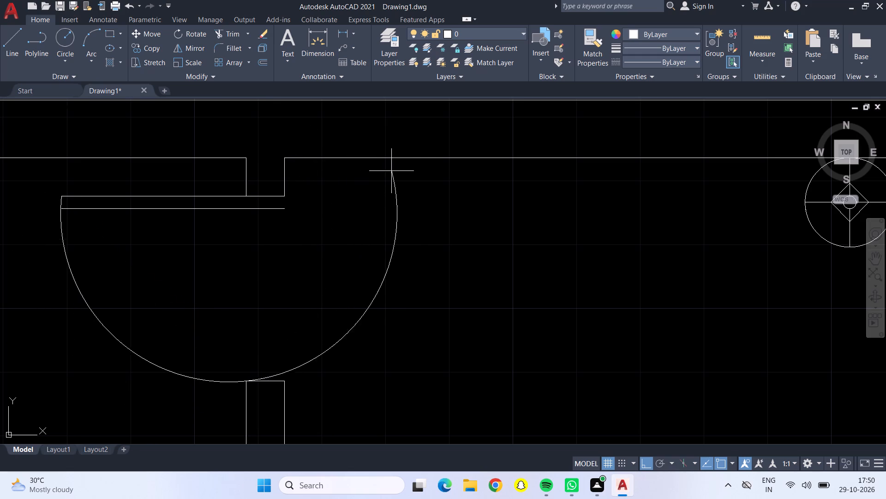
click(428, 172)
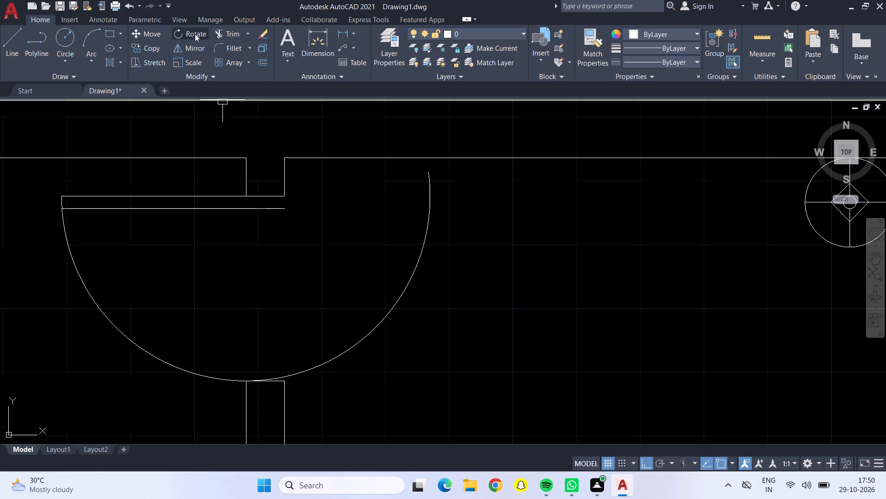
Trim off the part of the bathroom door's swing arc that extends past the wall end into the bedroom.
click(232, 34)
drag(395, 250, 417, 276)
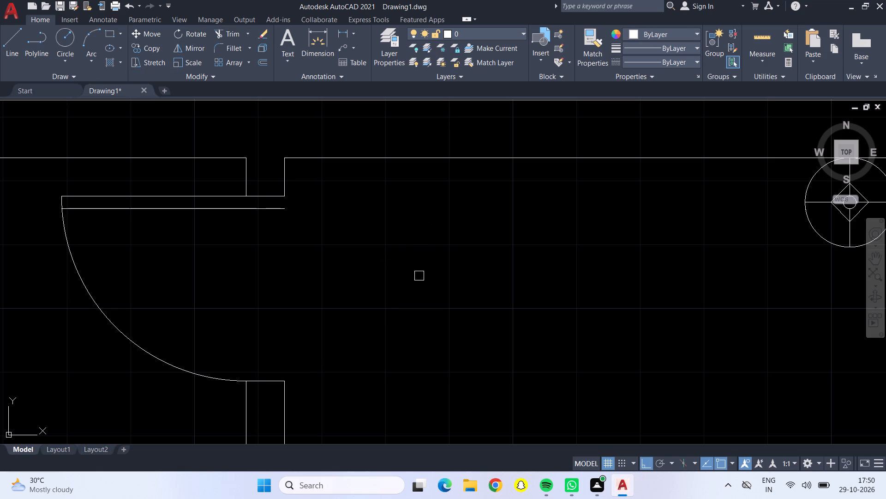
key(Escape)
Draw a three-point swing arc at the bedroom door from the leaf's free end through the bedroom-side corner of the opposite wall end.
click(84, 47)
scroll(100, 67, down, 2)
scroll(198, 180, down, 3)
middle_drag(298, 257, 286, 158)
scroll(235, 197, up, 4)
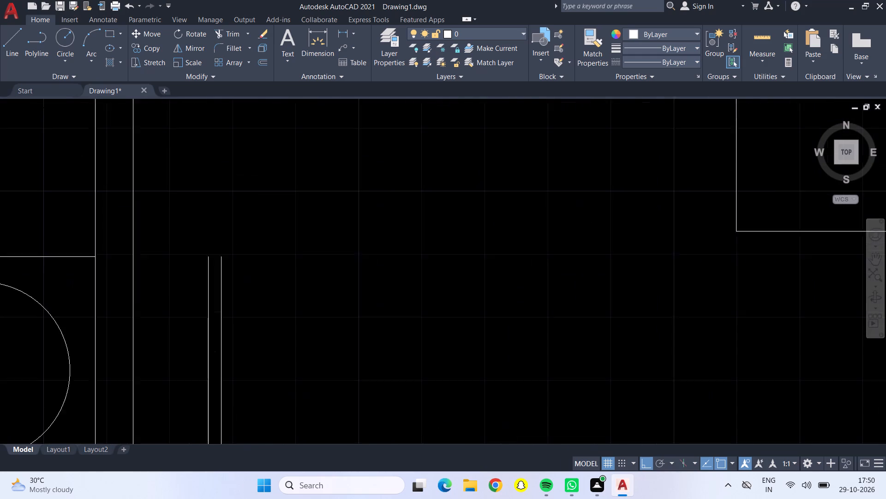
click(194, 291)
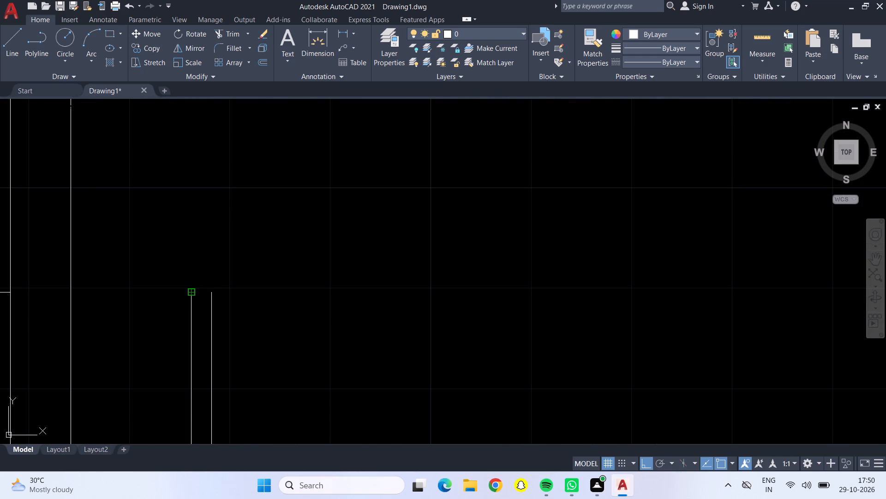
scroll(227, 289, down, 5)
scroll(261, 324, up, 4)
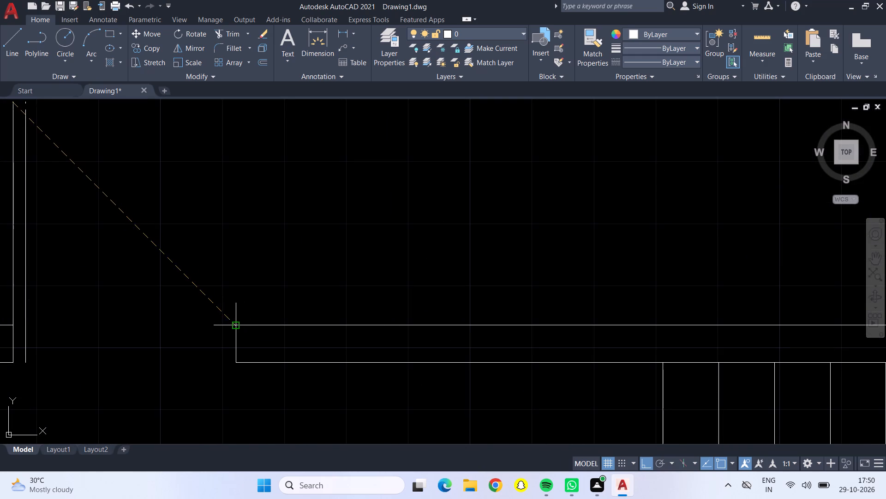
click(234, 324)
scroll(86, 310, down, 3)
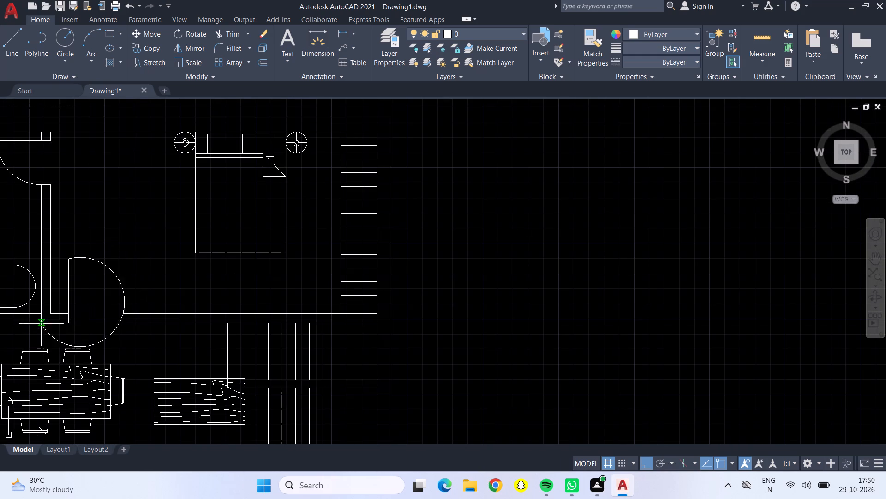
scroll(16, 309, up, 2)
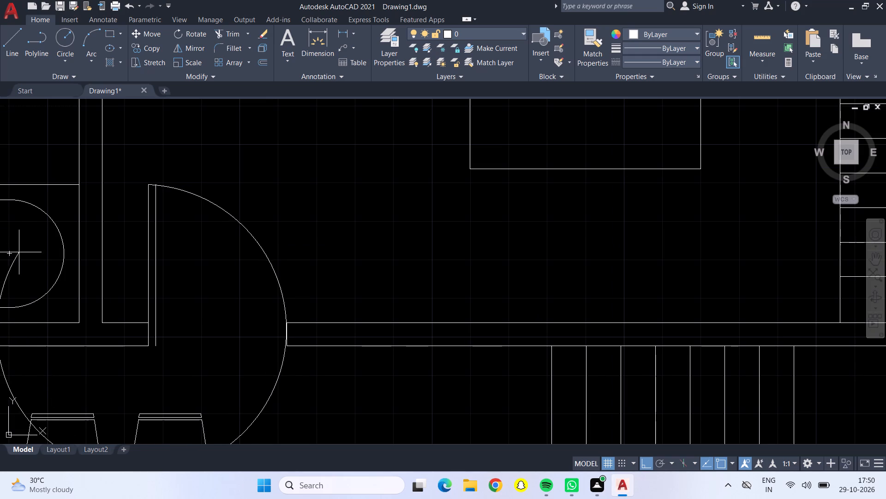
click(40, 254)
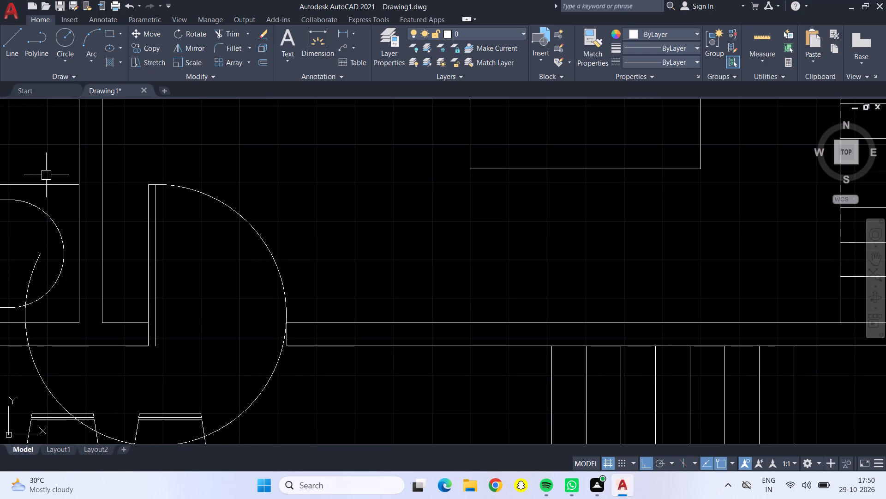
Trim off the rest of the bedroom door's swing arc beyond the wall end, including pieces across the bathtub, walls and dining chairs.
click(227, 33)
drag(227, 316, 269, 383)
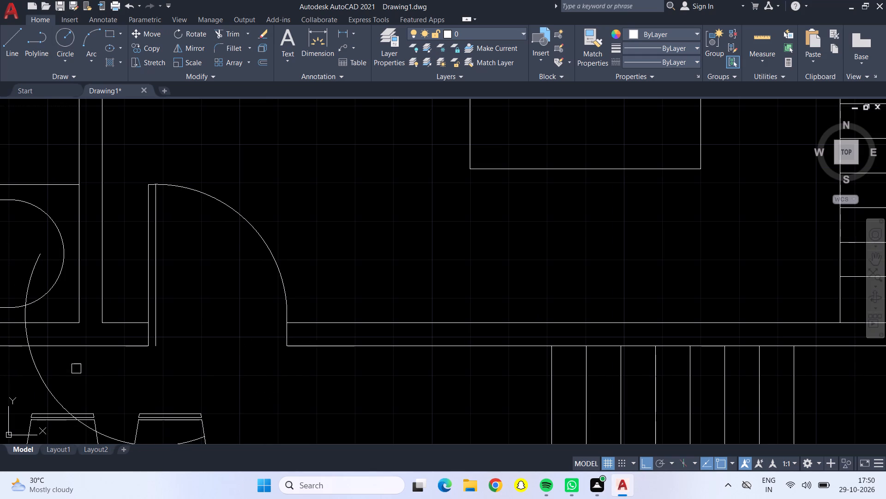
click(29, 275)
click(24, 311)
click(27, 327)
click(31, 357)
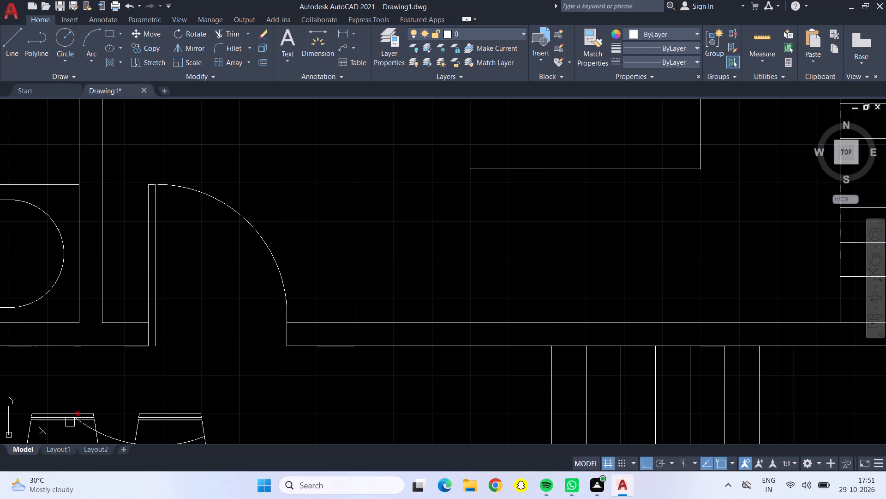
click(83, 425)
scroll(134, 421, down, 1)
middle_drag(121, 401, 149, 315)
scroll(128, 359, up, 2)
click(179, 325)
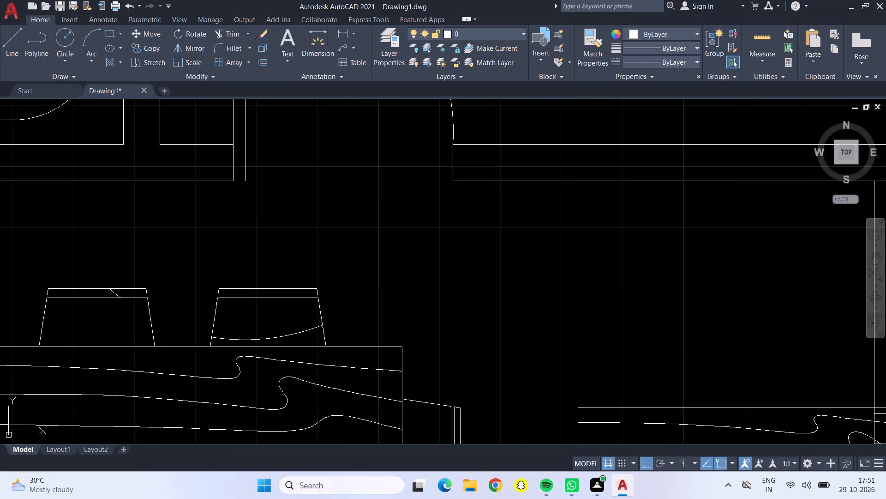
click(233, 335)
scroll(102, 290, up, 3)
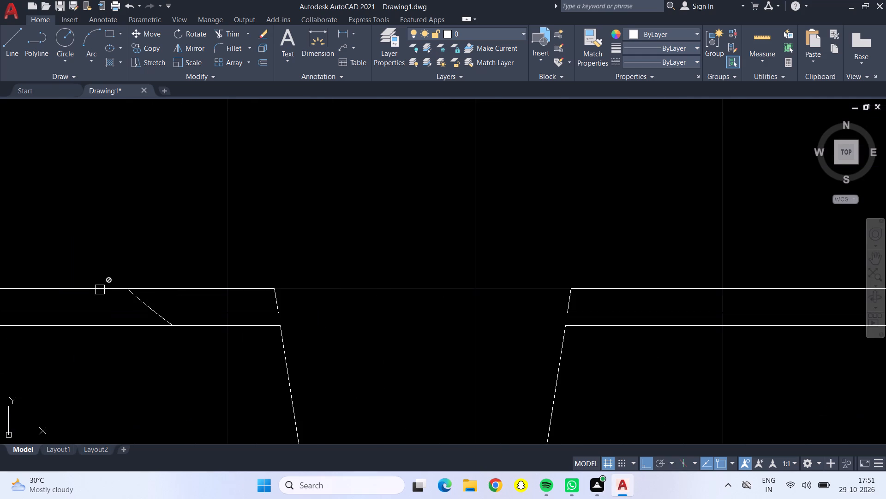
drag(108, 298, 166, 300)
click(156, 320)
scroll(208, 304, down, 5)
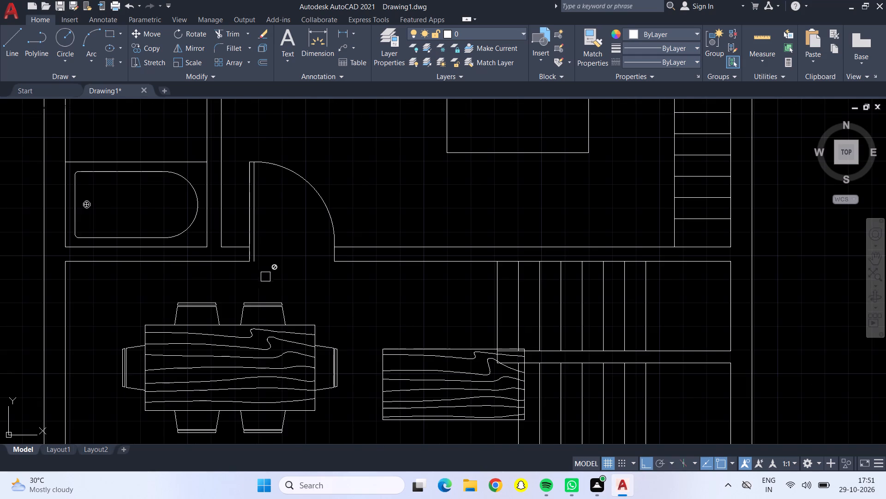
scroll(273, 268, down, 3)
key(Escape)
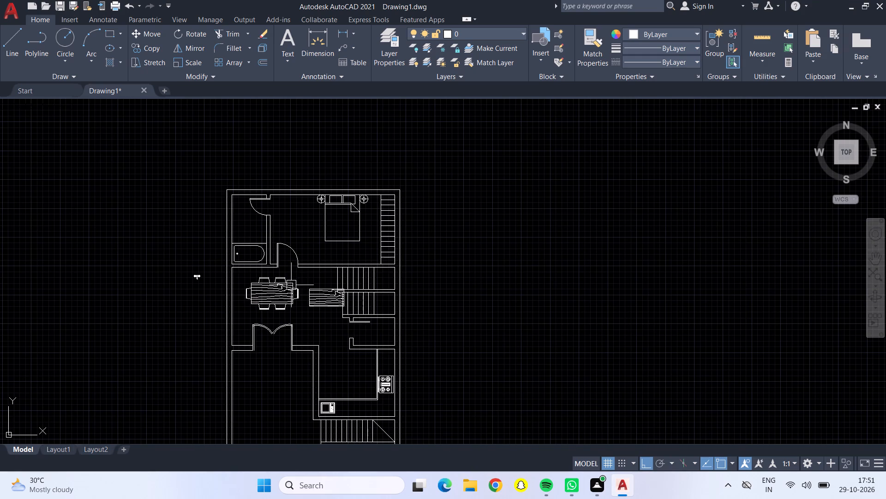
key(Escape)
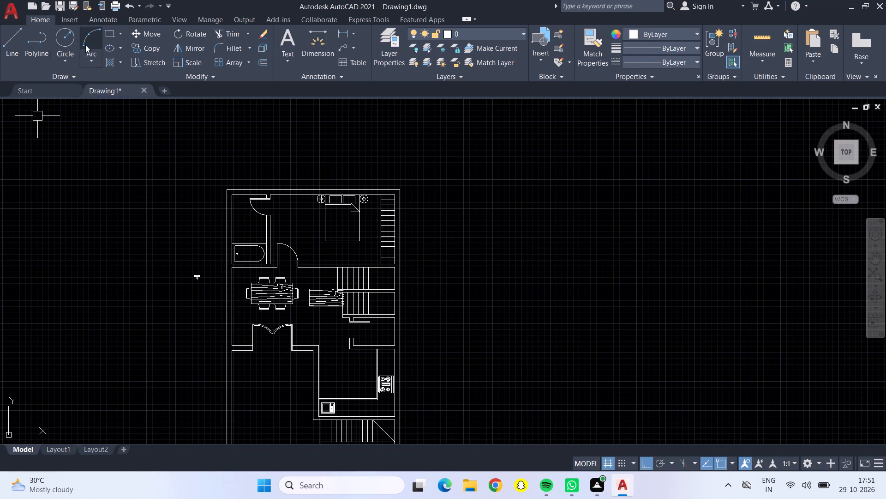
Draw a three-point swing arc at the small room below the staircase, from the leaf's free end through the wall end's inner corner.
click(90, 42)
scroll(376, 340, up, 3)
scroll(362, 304, up, 1)
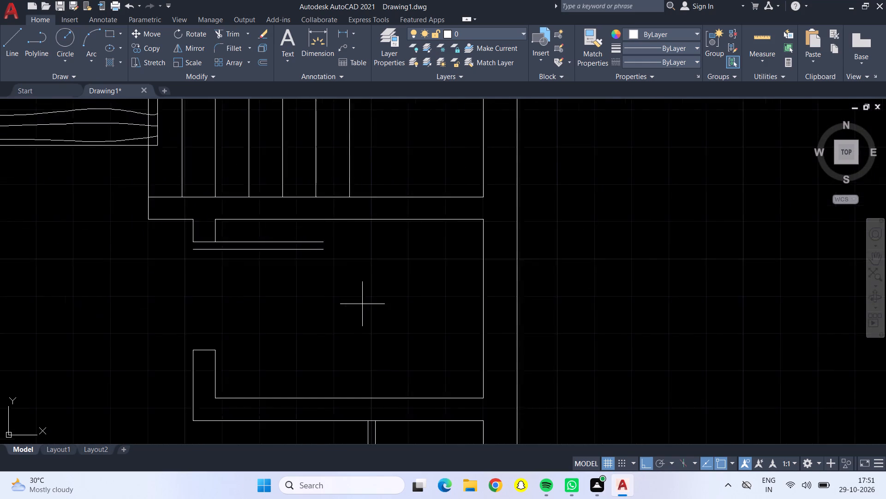
scroll(362, 304, up, 1)
click(298, 203)
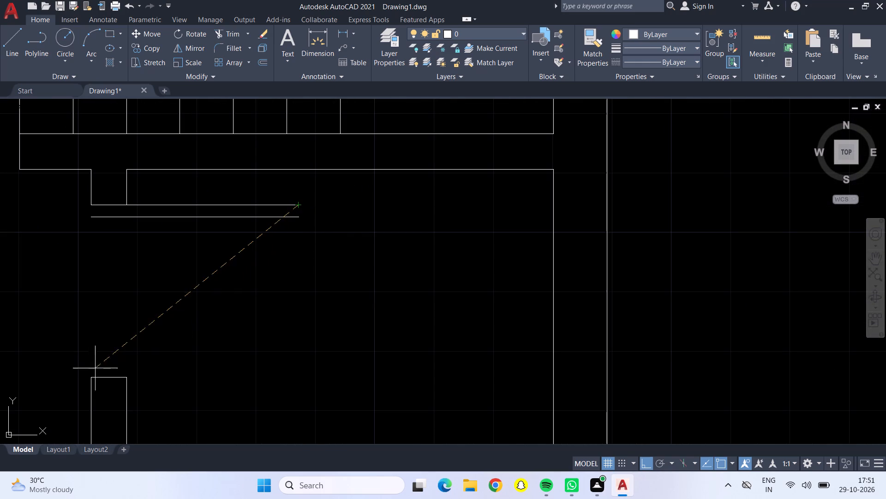
click(125, 378)
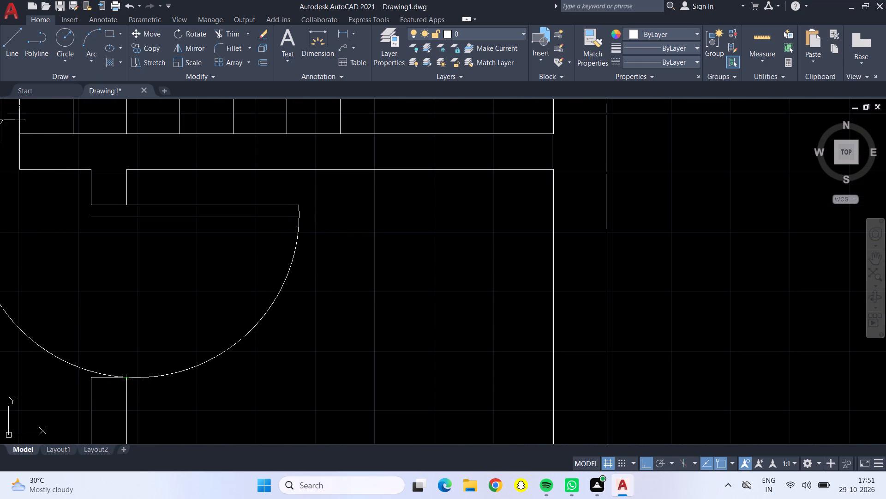
middle_drag(6, 122, 265, 170)
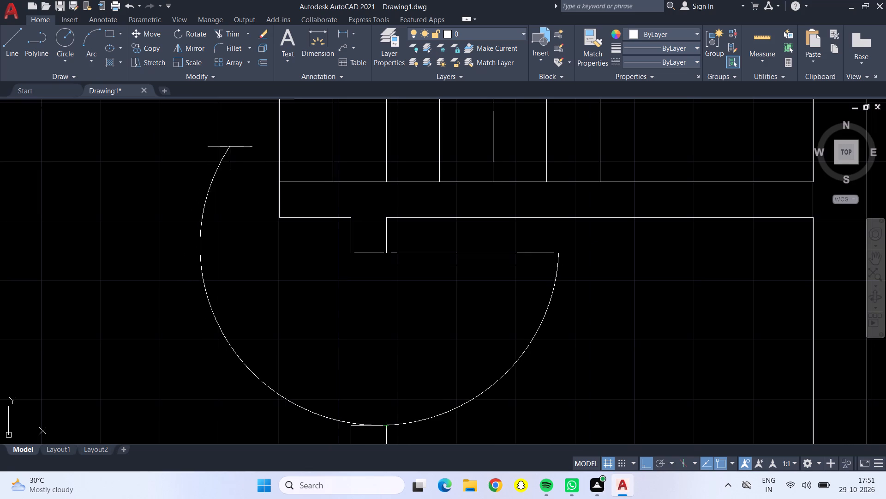
click(248, 179)
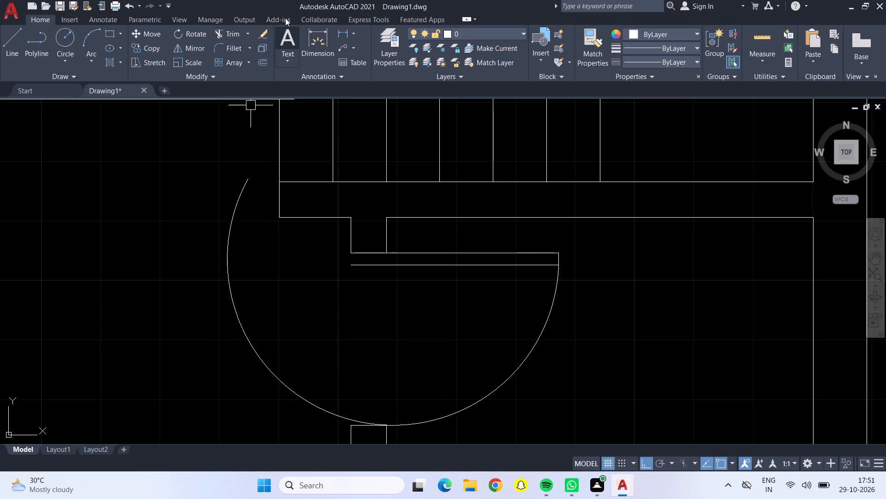
Trim off the part of the small room door's swing arc that extends past the wall end outside the room.
click(226, 33)
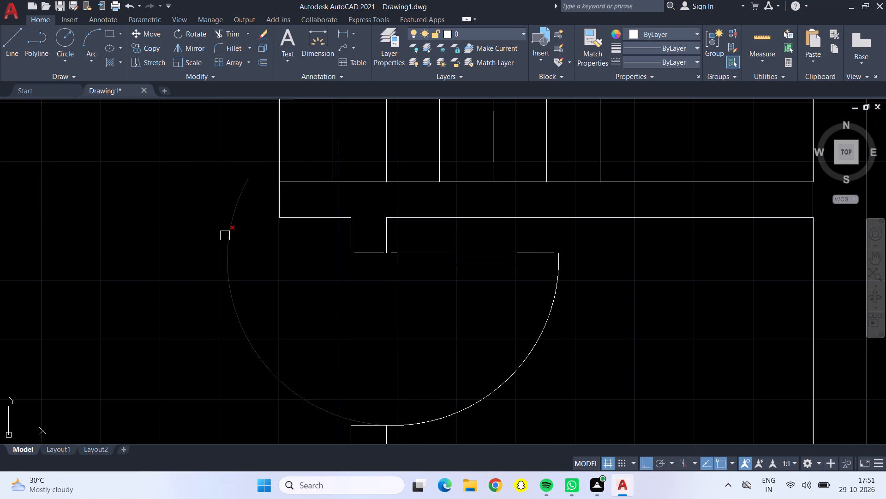
click(226, 238)
scroll(248, 251, down, 4)
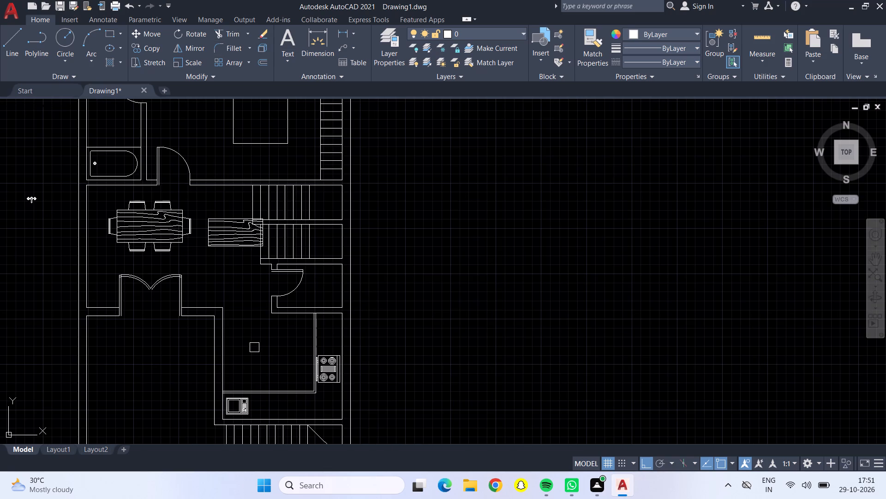
middle_drag(254, 347, 285, 315)
key(Escape)
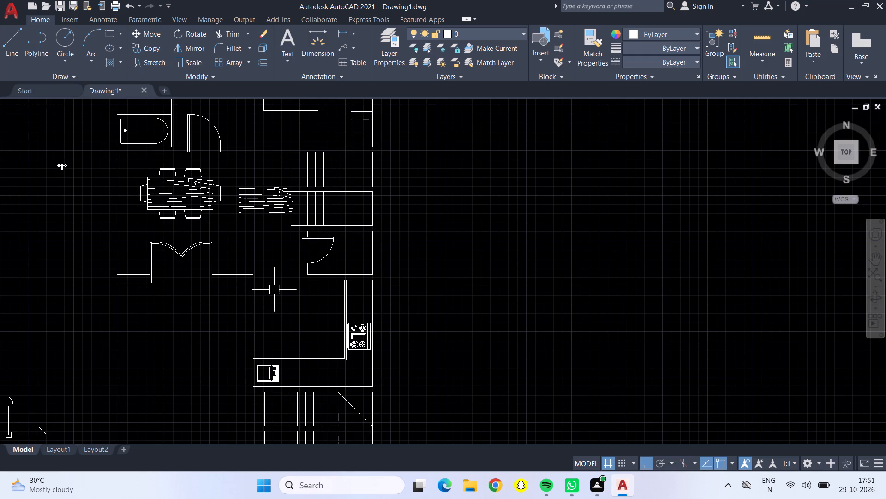
Offset the small room door's swing arc 2" inward and the opening's lower wall end line 2" into the opening.
key(o)
key(Return)
text(2")
key(Return)
scroll(321, 256, up, 1)
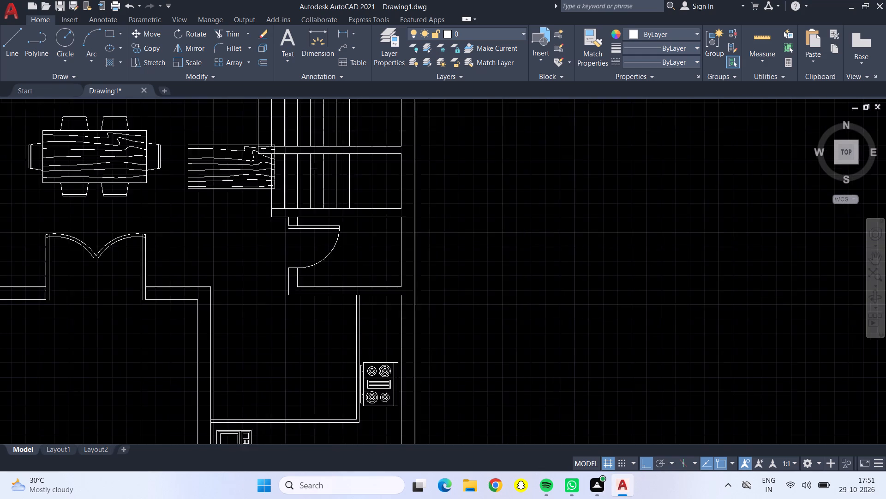
scroll(321, 254, up, 2)
click(340, 251)
click(317, 213)
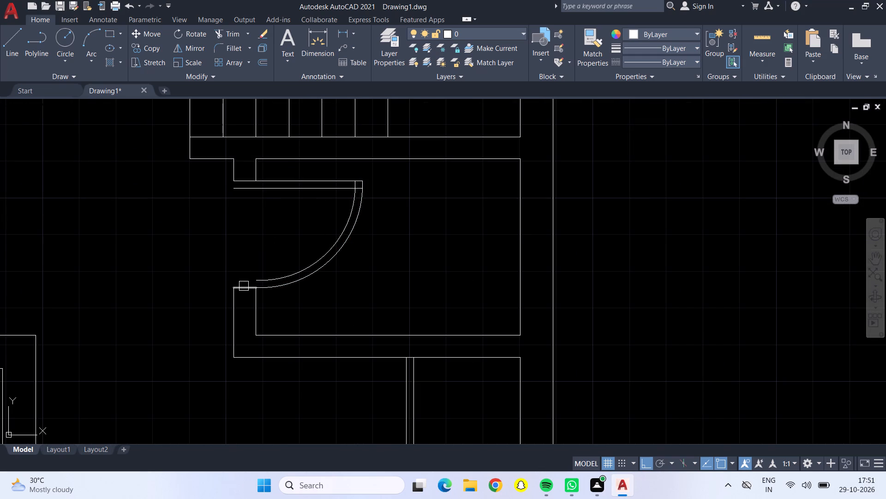
click(242, 289)
click(241, 257)
Offset the bedroom door's swing arc 2" inward and the wall end line opposite the leaf 2" into the opening.
scroll(241, 257, down, 4)
scroll(133, 127, up, 4)
click(239, 134)
click(178, 194)
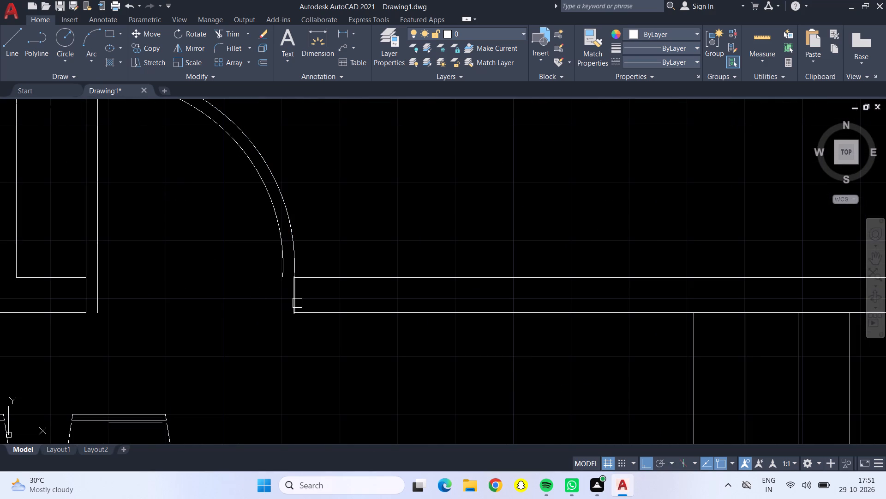
drag(297, 303, 268, 308)
click(238, 310)
Offset the bathroom door's swing arc 2" inward and the wall end line below the opening 2" upward into it.
scroll(236, 304, down, 3)
scroll(137, 146, up, 3)
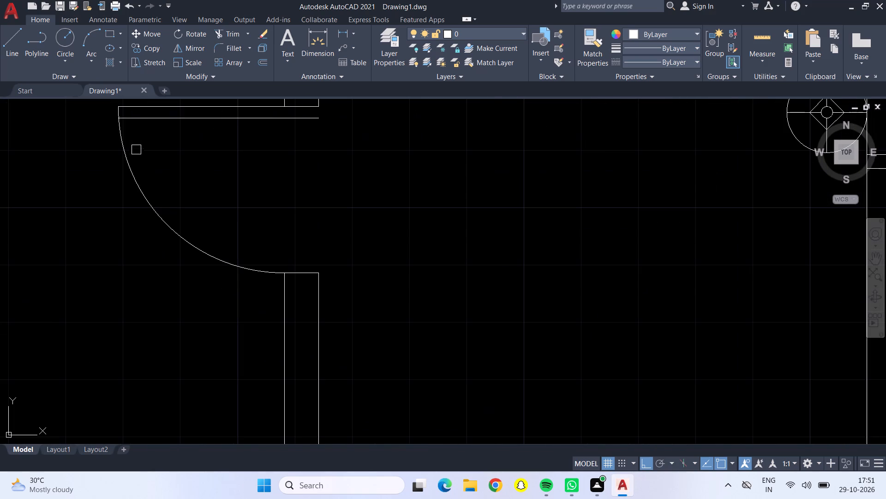
click(131, 166)
click(172, 160)
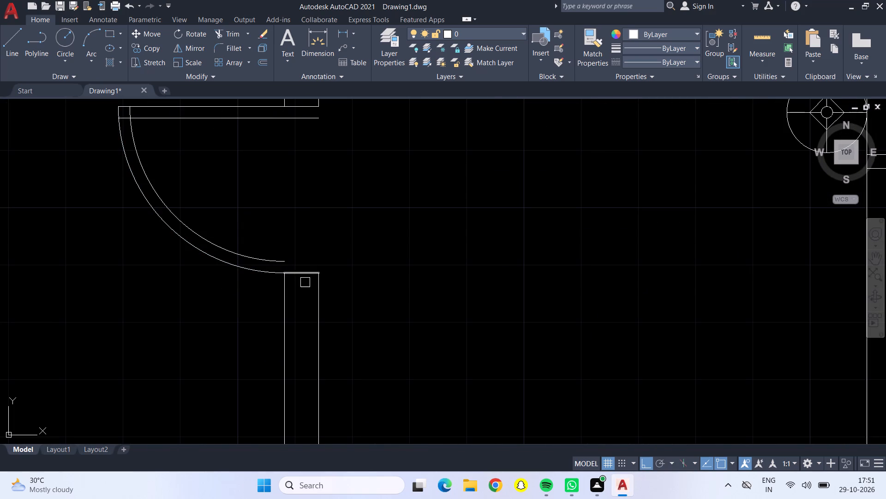
click(301, 274)
click(308, 245)
scroll(308, 245, down, 6)
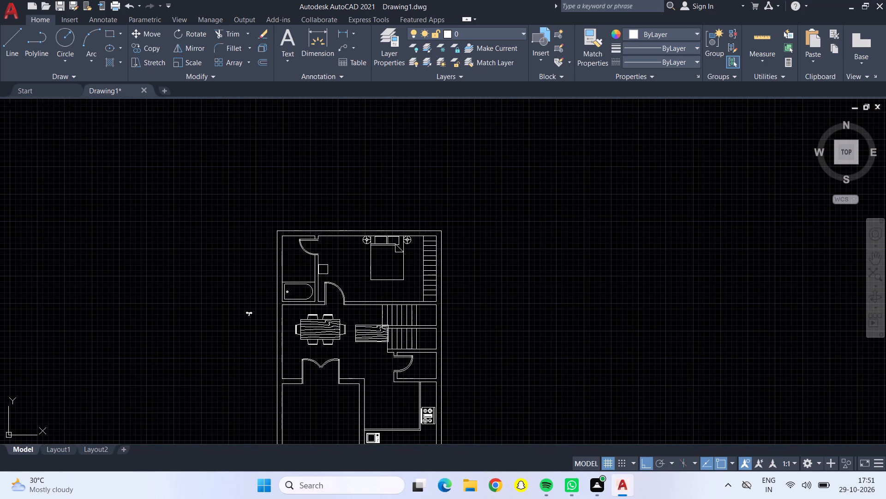
key(Escape)
Trim the overlapping ends of the small room door's inner arc and inner leaf line where they cross.
click(218, 31)
scroll(409, 363, up, 4)
scroll(414, 324, up, 6)
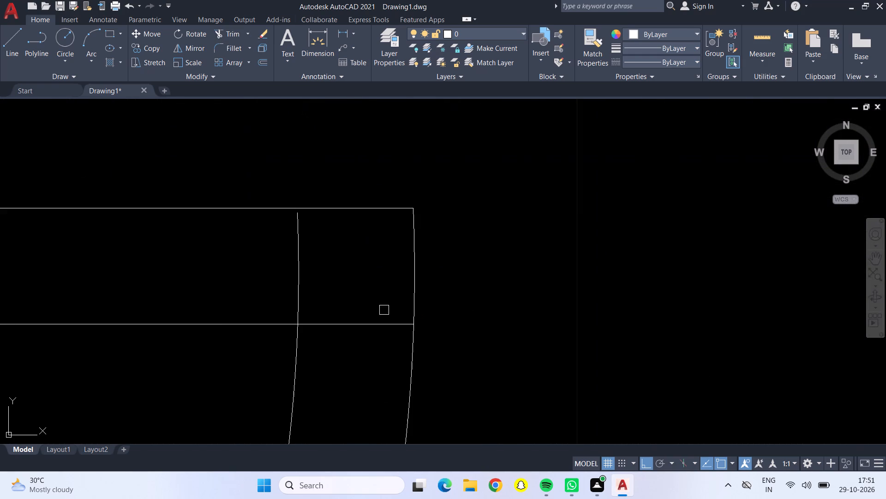
drag(274, 286, 325, 336)
Trim the overlapping ends of the bedroom door's inner arc and inner leaf line where they cross.
scroll(327, 338, down, 7)
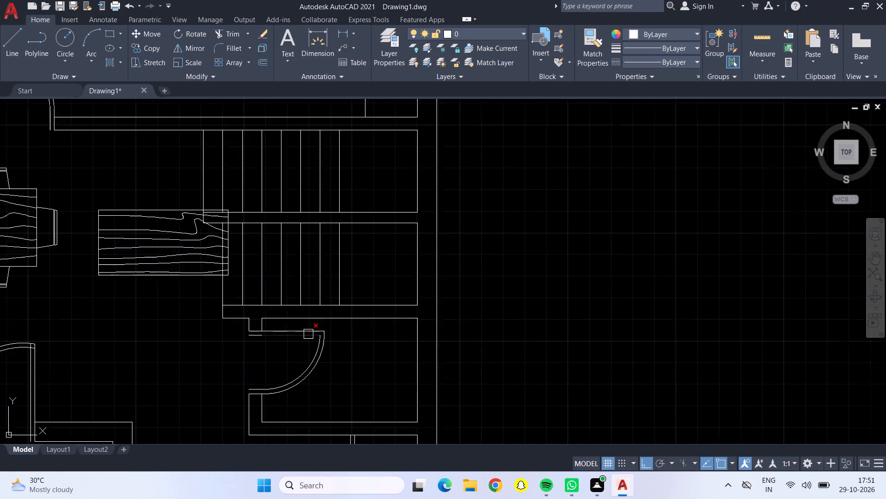
scroll(305, 334, down, 1)
scroll(84, 143, up, 5)
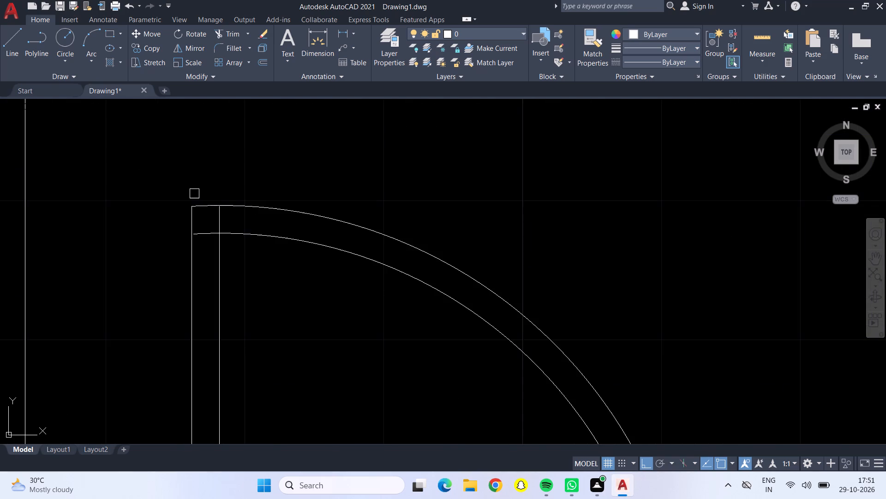
scroll(204, 213, up, 2)
scroll(203, 219, down, 1)
scroll(238, 241, up, 2)
drag(245, 208, 206, 217)
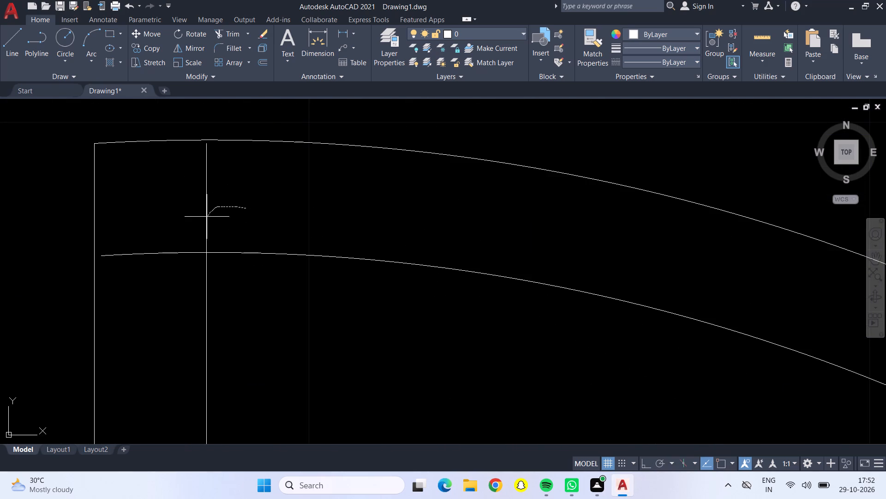
drag(206, 217, 186, 266)
Trim the bathroom door's inner arc and inner leaf line where they cross, including the stub past the outer arc.
scroll(182, 266, up, 1)
scroll(182, 266, down, 5)
scroll(190, 177, down, 3)
middle_drag(171, 166, 307, 498)
scroll(167, 305, up, 5)
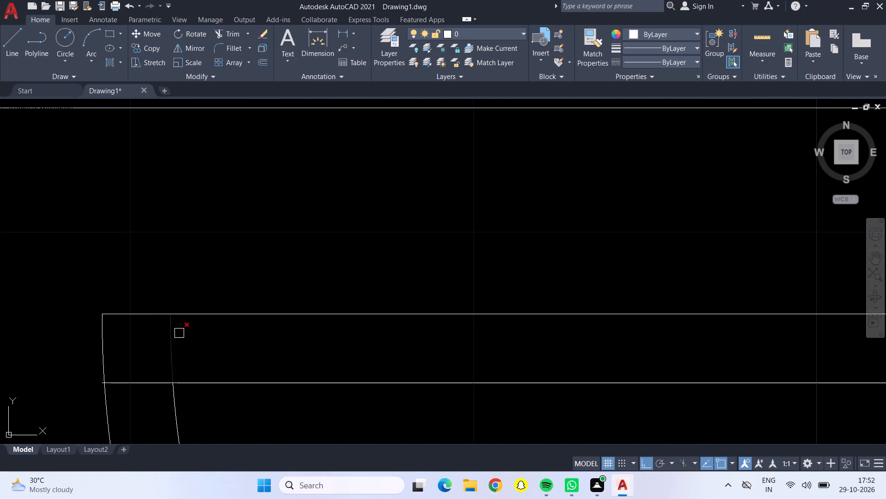
drag(184, 335, 158, 399)
click(97, 383)
Trim the overlapping inner arc and inner leaf line ends at both outer corners of the double door.
scroll(152, 391, down, 4)
scroll(268, 344, down, 3)
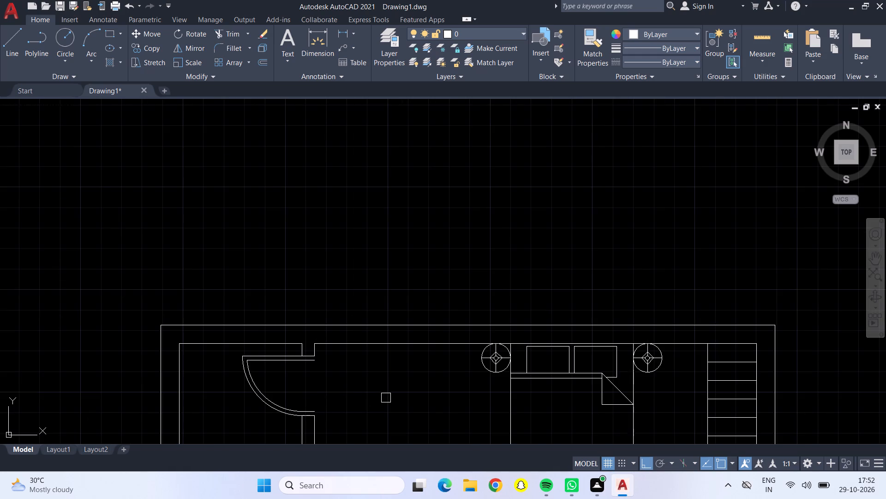
middle_drag(388, 398, 351, 169)
scroll(347, 153, down, 2)
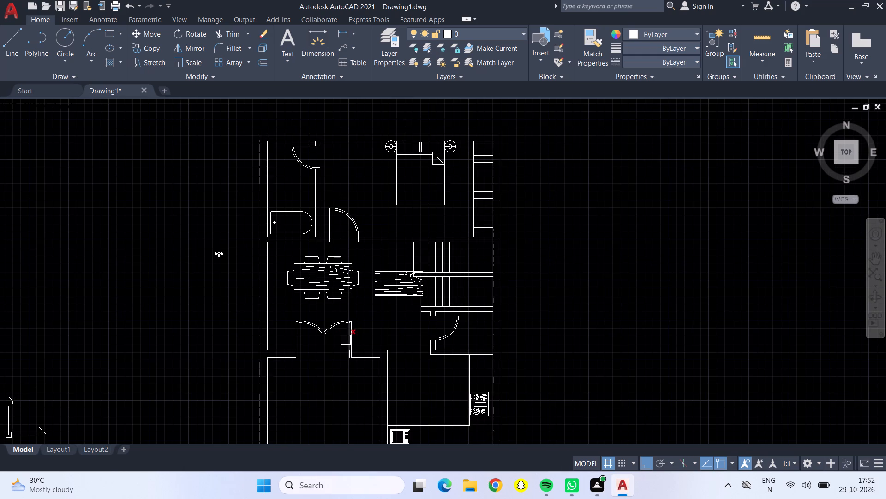
scroll(347, 317, up, 4)
scroll(357, 360, up, 5)
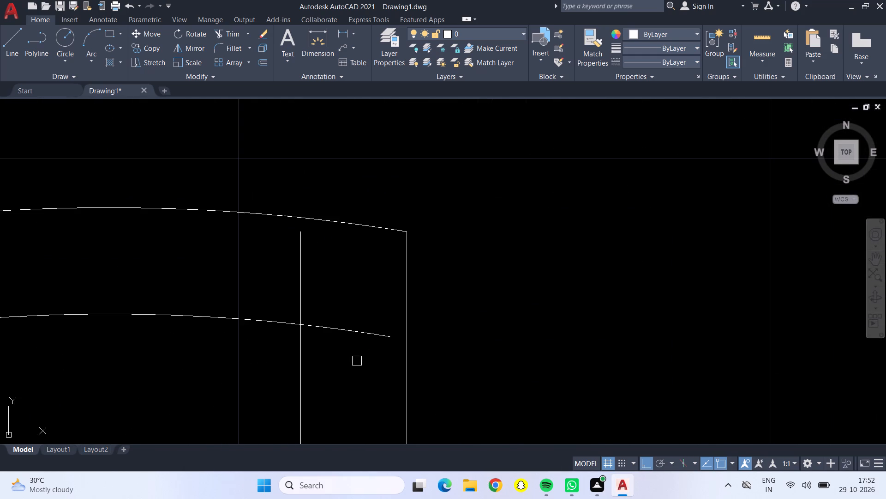
drag(349, 350, 291, 292)
scroll(294, 292, down, 6)
scroll(73, 359, down, 1)
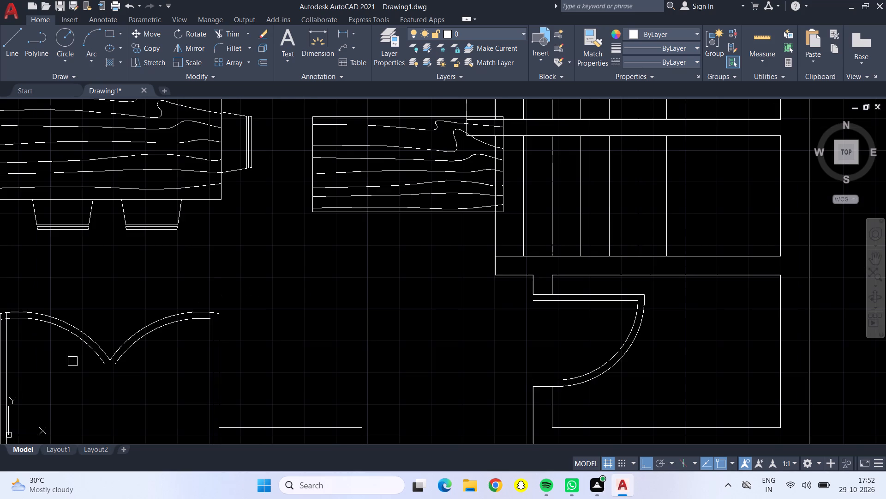
middle_drag(68, 360, 263, 392)
scroll(189, 352, up, 5)
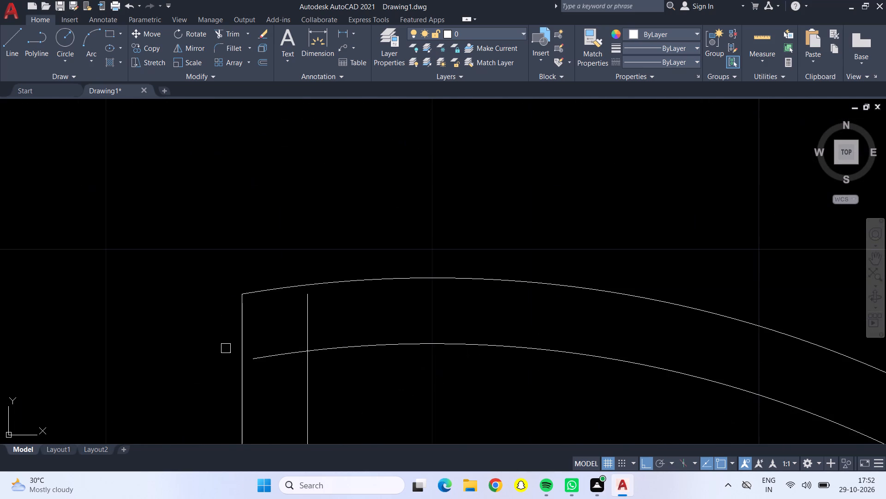
drag(322, 309, 259, 379)
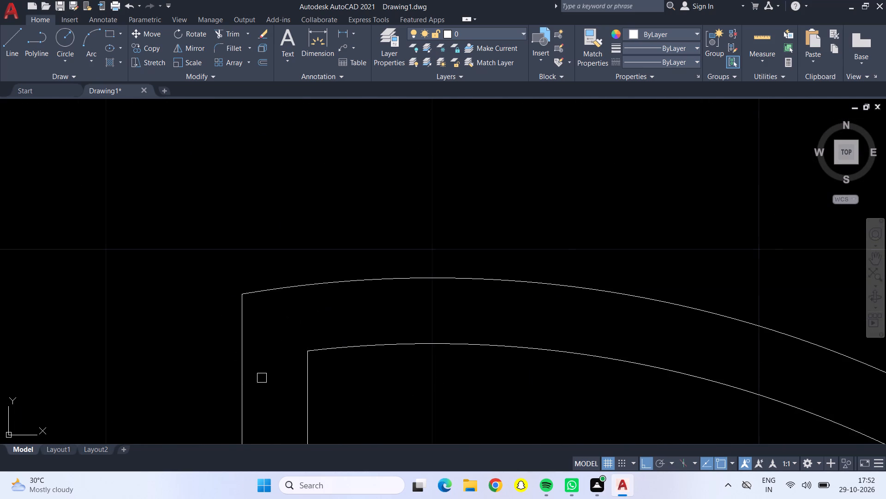
scroll(263, 377, down, 5)
middle_drag(301, 399, 297, 383)
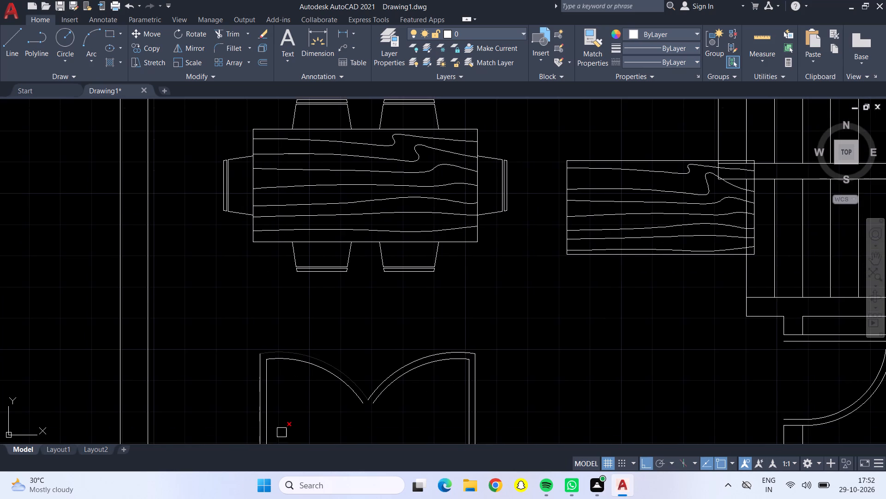
key(Escape)
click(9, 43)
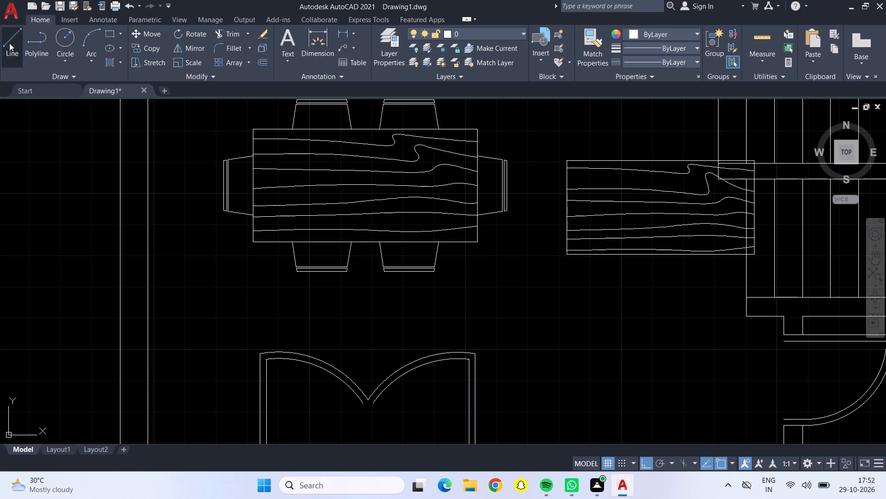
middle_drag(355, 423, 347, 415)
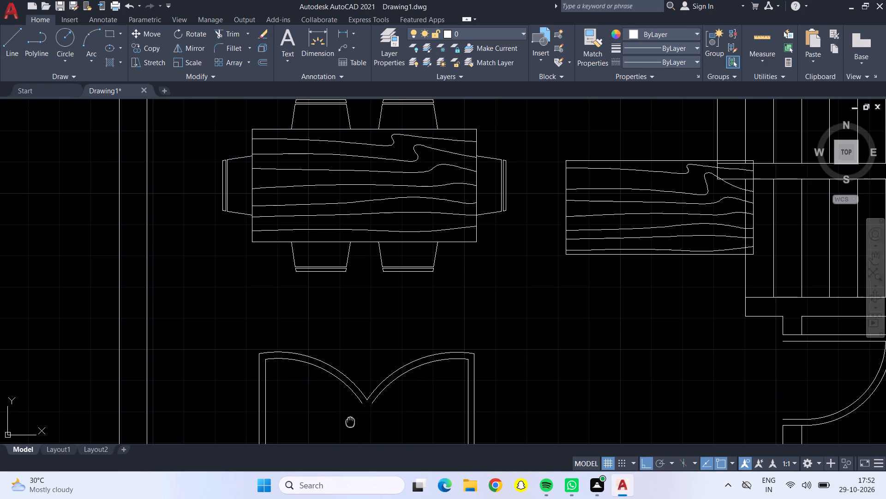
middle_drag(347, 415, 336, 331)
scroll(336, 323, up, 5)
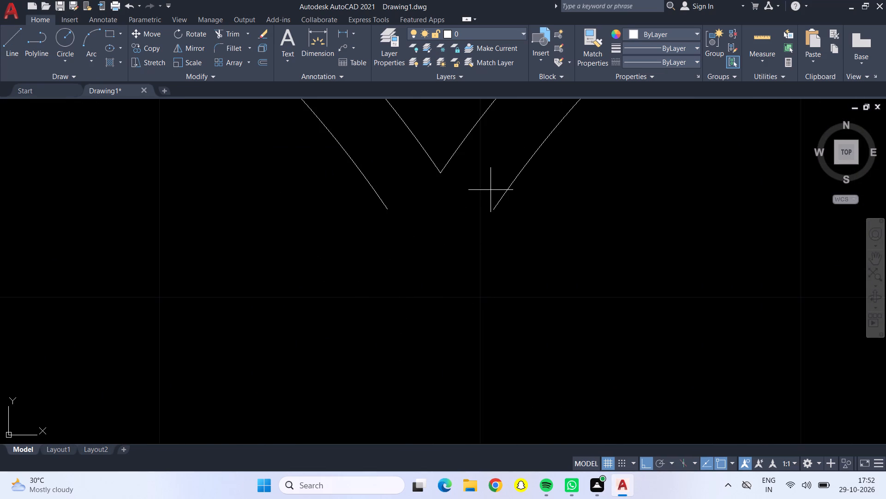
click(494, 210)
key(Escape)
Draw a vertical line down from the double door's outer arc junction and connect its lower end to both inner arc ends.
drag(13, 28, 13, 32)
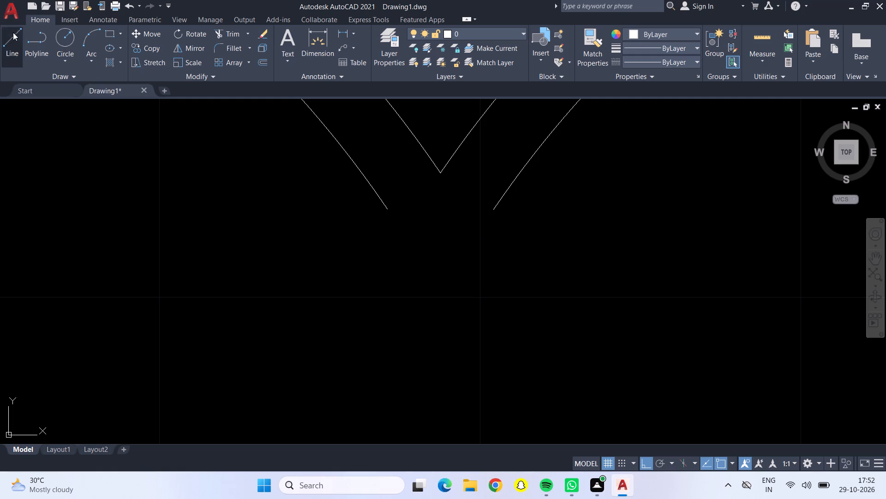
drag(13, 32, 18, 37)
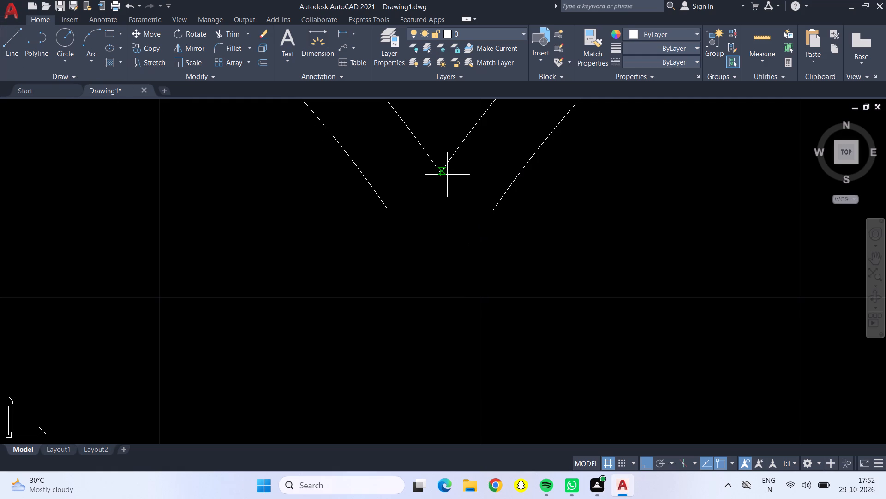
click(439, 173)
click(450, 277)
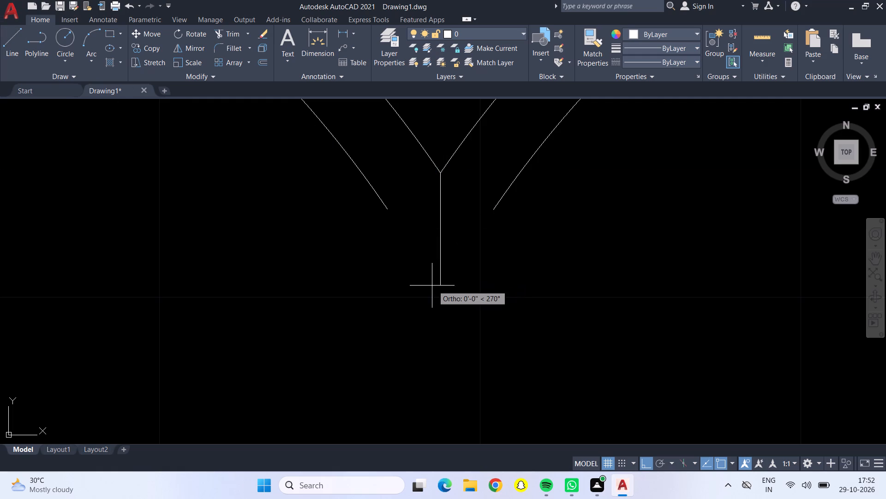
click(493, 209)
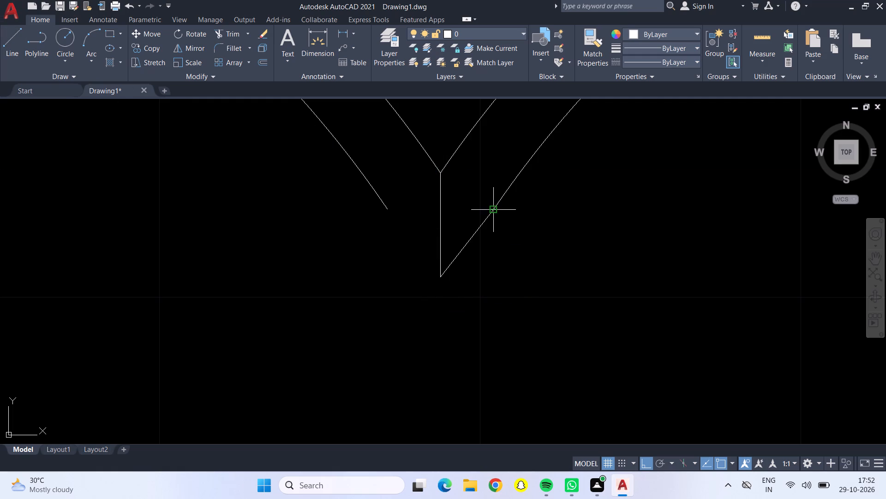
click(441, 274)
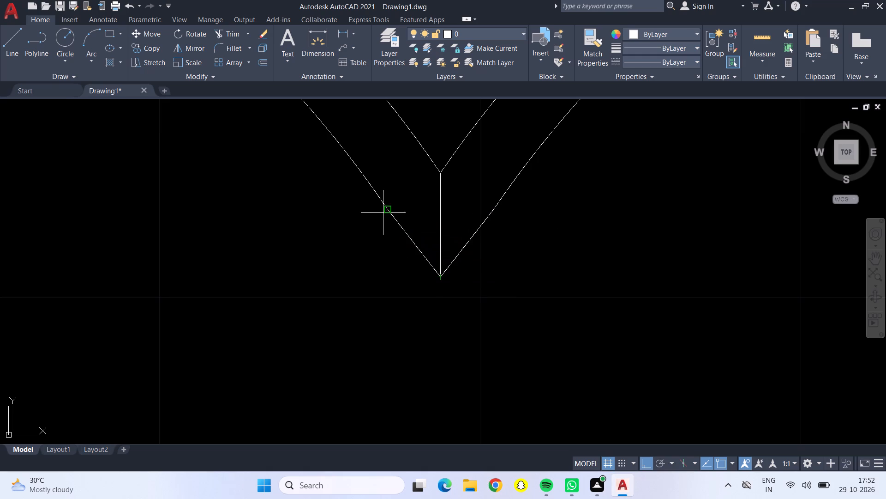
click(386, 210)
scroll(359, 227, down, 3)
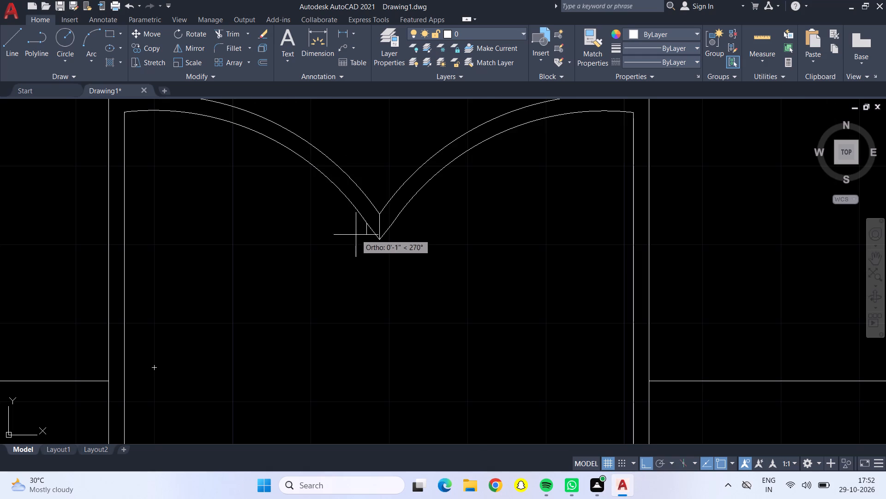
key(Escape)
Rotate the faucet outside the plan's left wall a quarter turn clockwise.
scroll(358, 241, down, 4)
scroll(379, 286, down, 1)
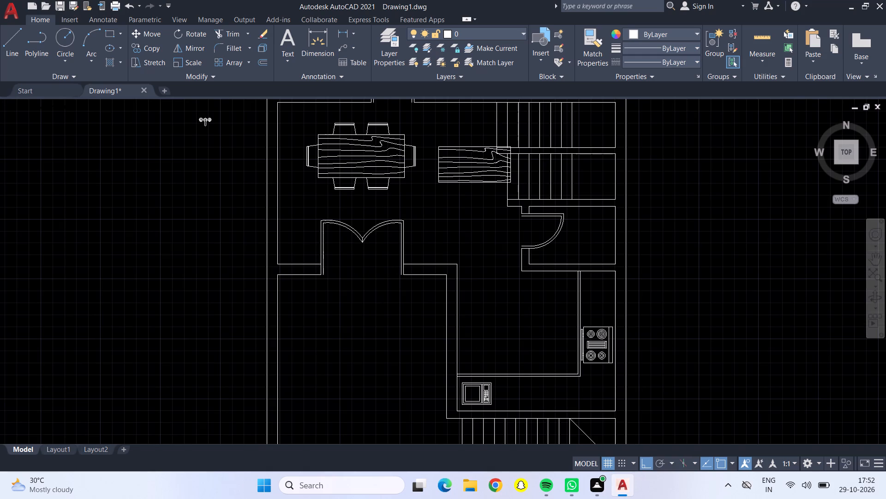
middle_drag(379, 286, 343, 369)
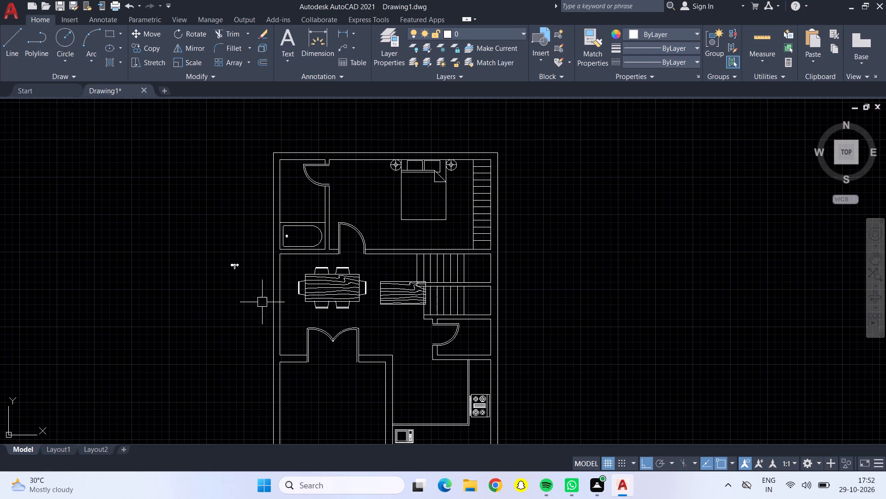
click(241, 264)
click(182, 29)
click(240, 261)
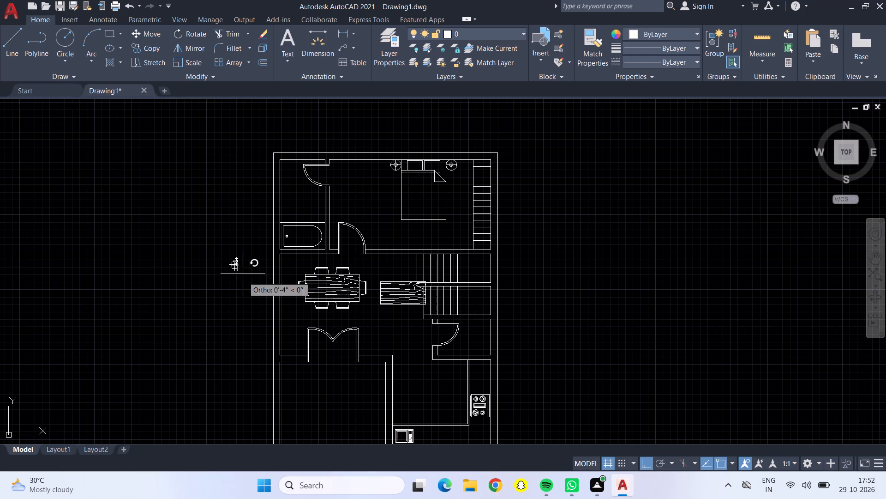
click(239, 302)
Move the faucet with Ortho off onto the inner face of the bathroom's left wall, above the bathtub.
click(239, 260)
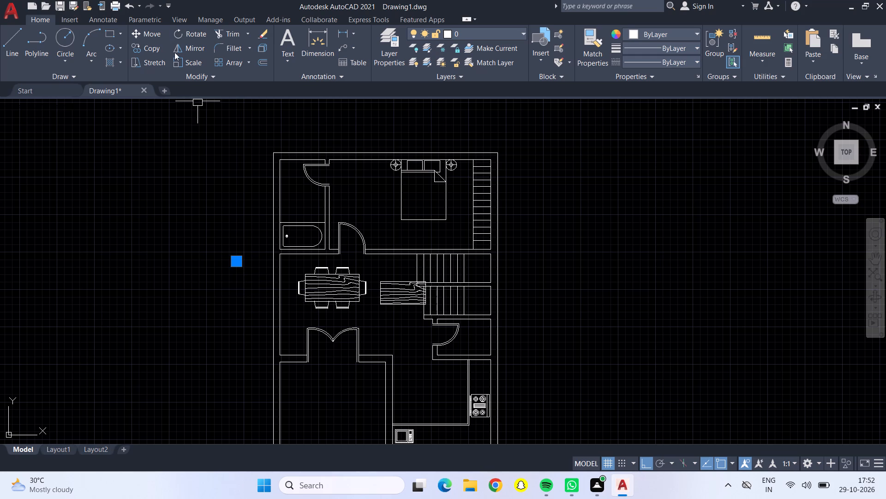
click(154, 32)
click(239, 261)
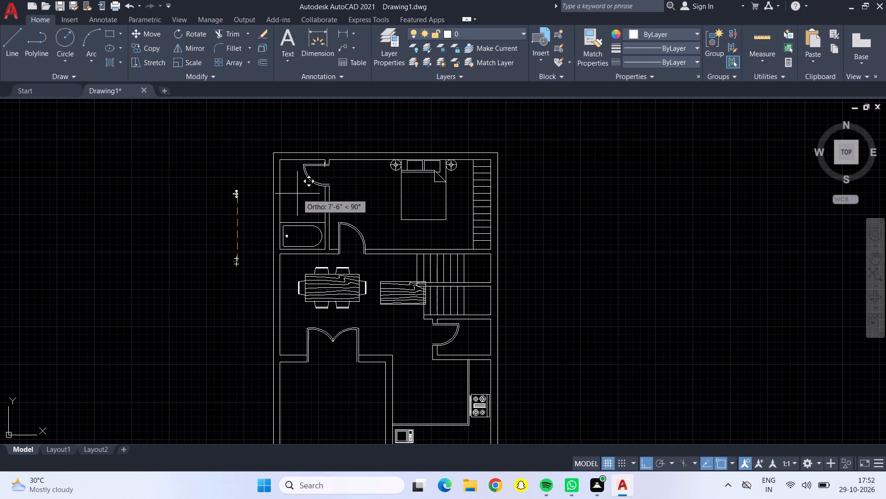
key(F8)
scroll(311, 182, up, 2)
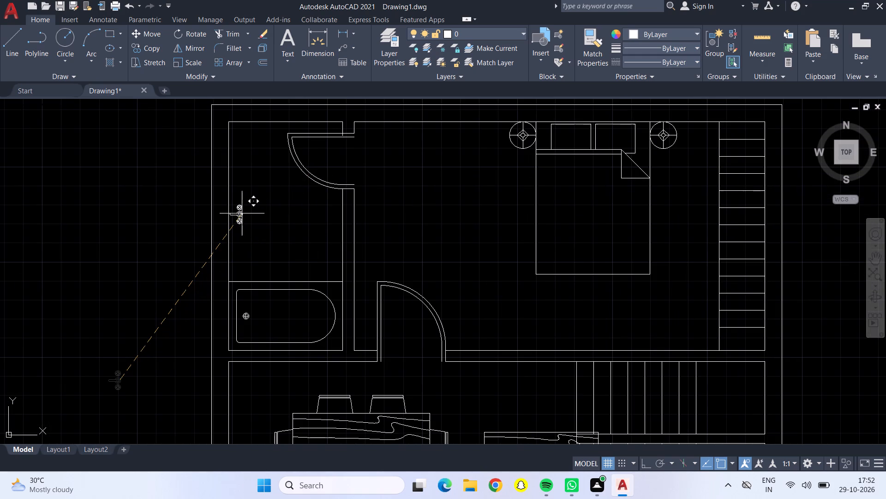
scroll(233, 226, up, 1)
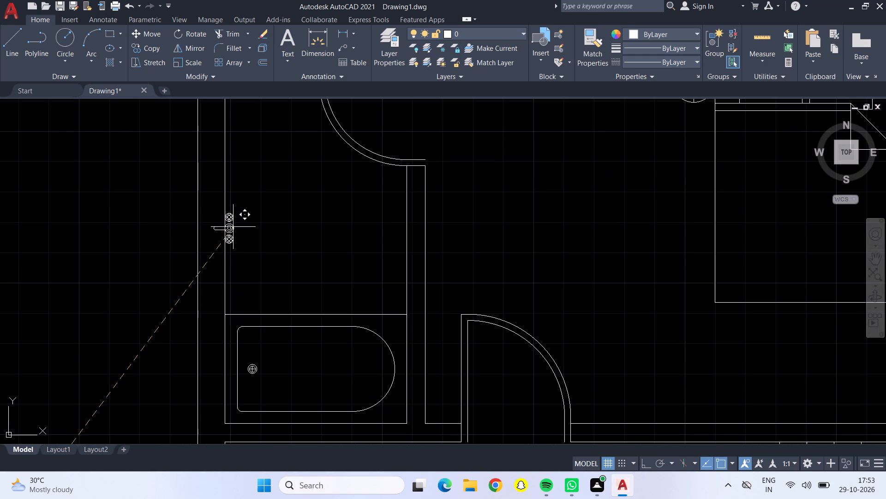
click(245, 227)
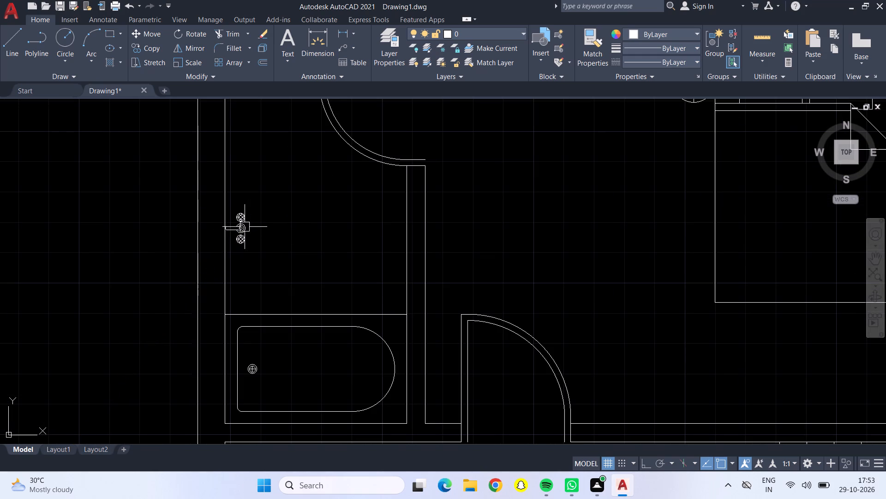
Delete the dining table with its six chairs above the double door.
scroll(247, 225, down, 4)
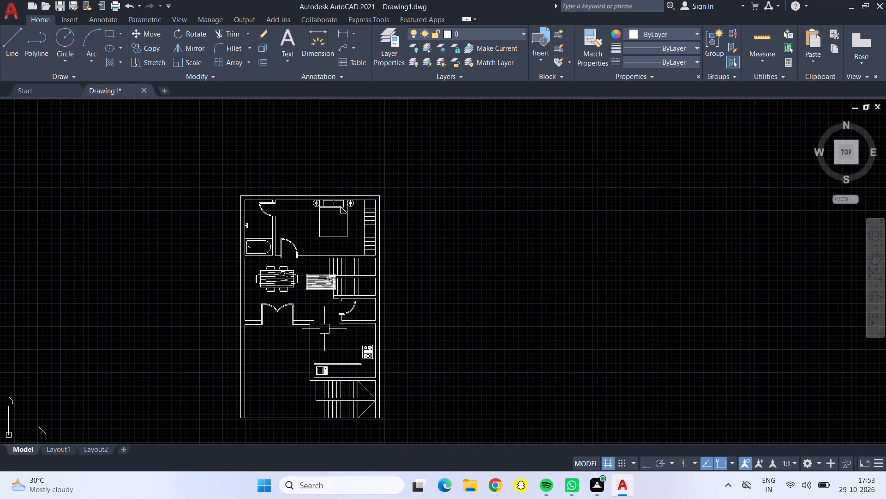
click(275, 284)
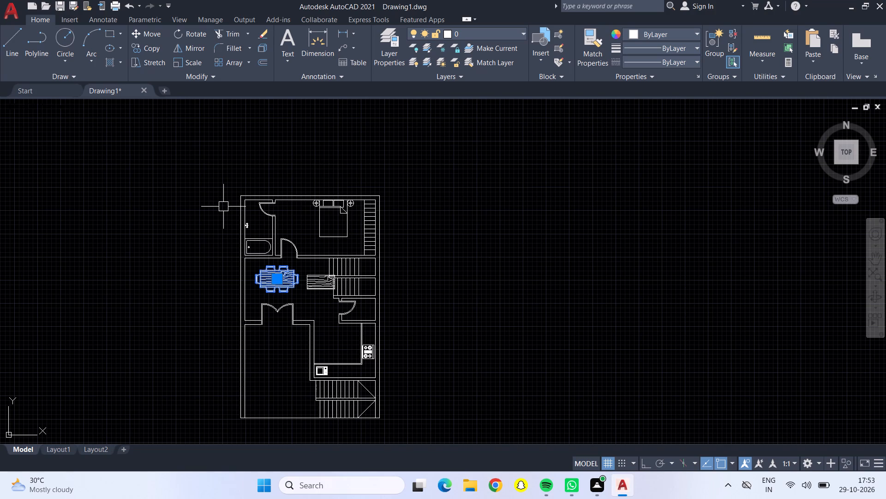
key(Delete)
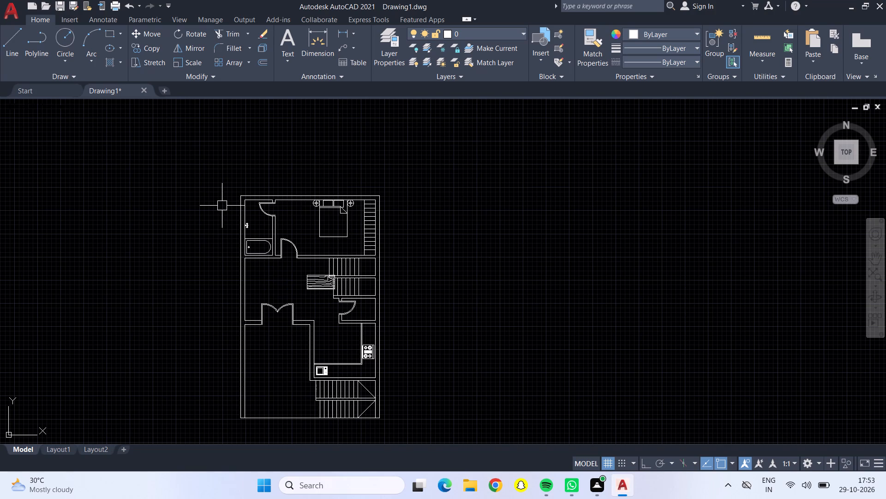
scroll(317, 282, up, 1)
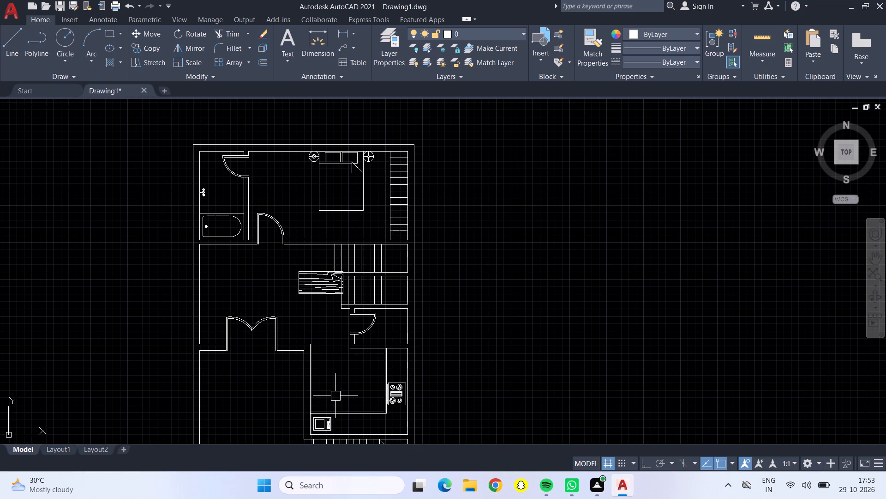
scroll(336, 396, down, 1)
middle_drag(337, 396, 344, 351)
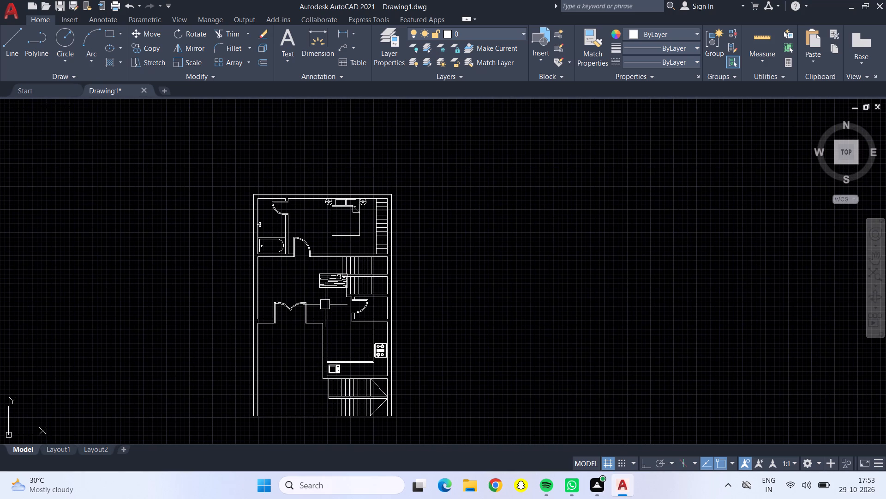
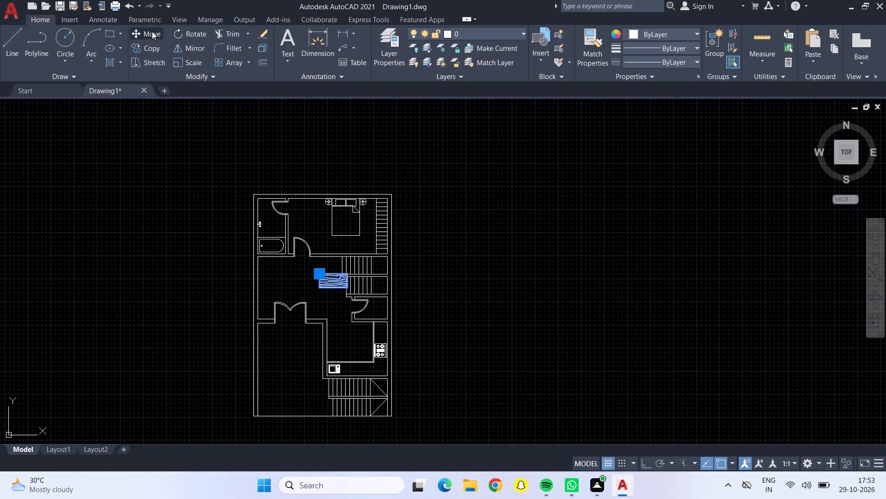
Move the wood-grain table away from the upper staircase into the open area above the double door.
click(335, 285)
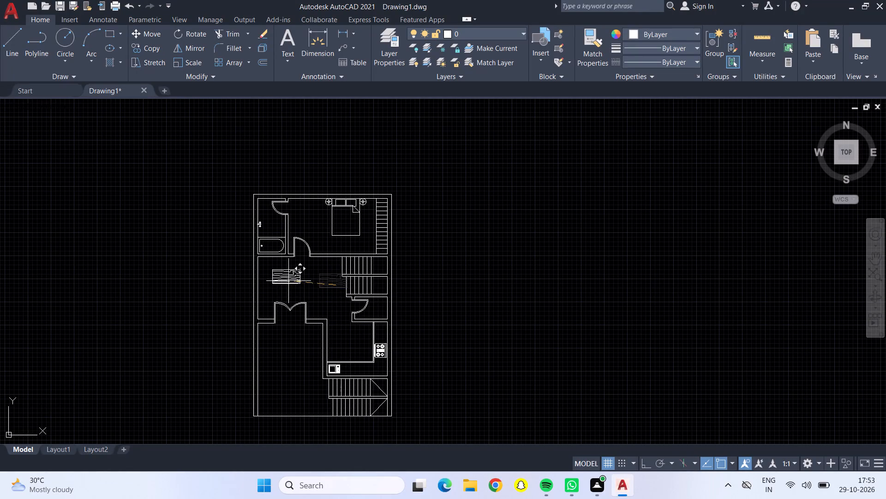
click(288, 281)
Delete the wood-grain table above the double door.
scroll(291, 269, up, 2)
scroll(325, 286, up, 1)
middle_drag(325, 286, 336, 324)
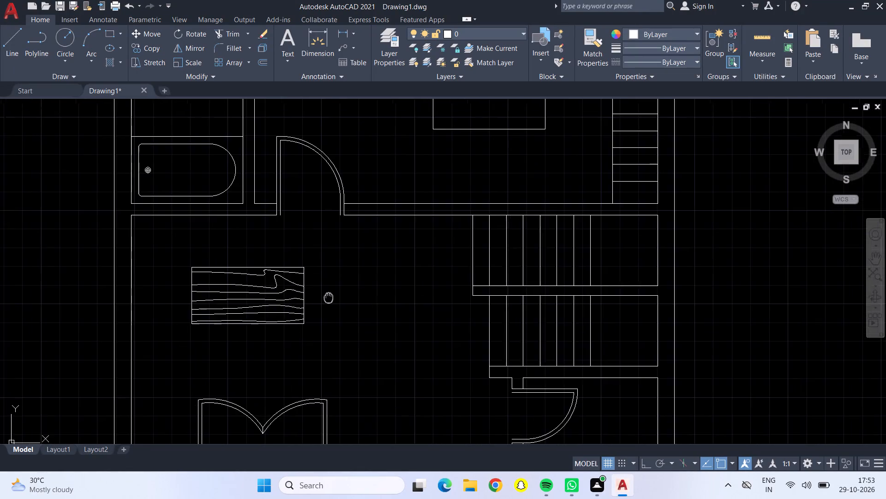
middle_drag(336, 324, 358, 363)
scroll(358, 363, down, 1)
middle_click(359, 356)
middle_drag(359, 356, 368, 305)
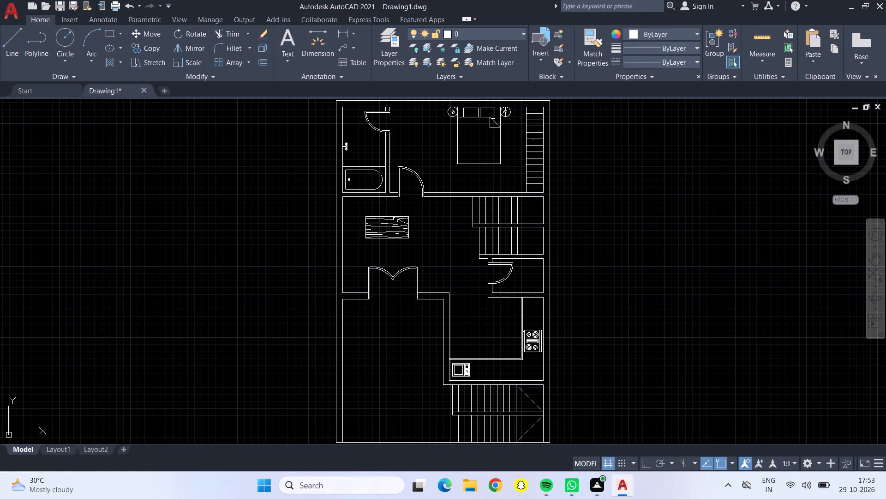
middle_drag(436, 232, 336, 312)
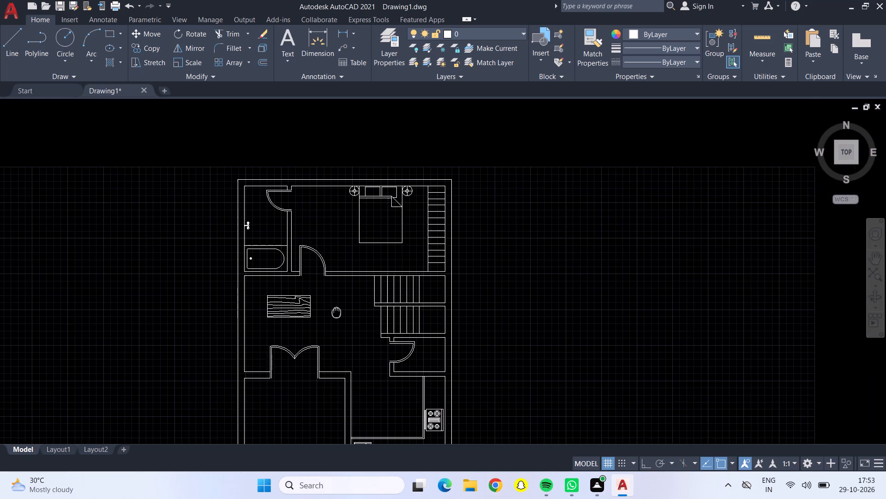
middle_drag(336, 312, 335, 313)
middle_click(335, 314)
click(306, 313)
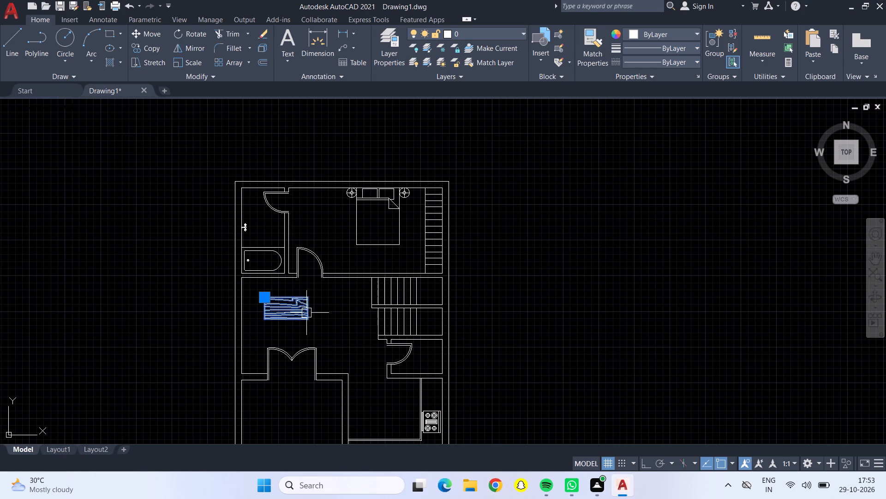
key(Delete)
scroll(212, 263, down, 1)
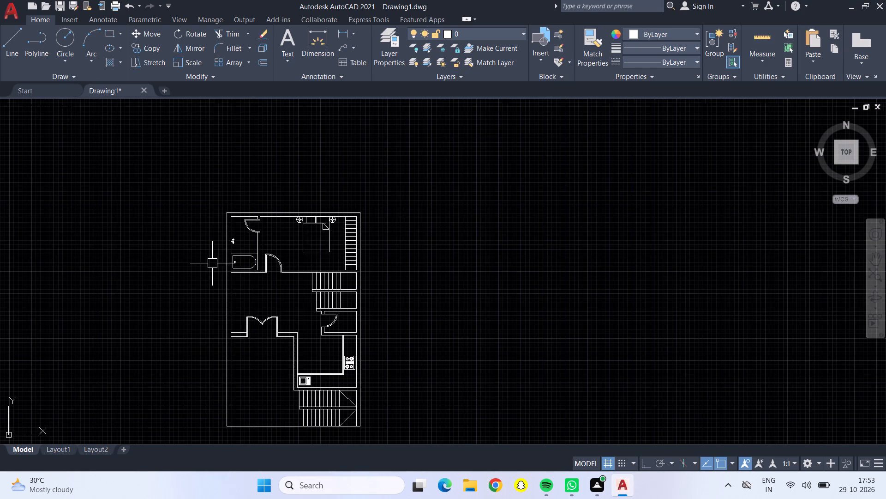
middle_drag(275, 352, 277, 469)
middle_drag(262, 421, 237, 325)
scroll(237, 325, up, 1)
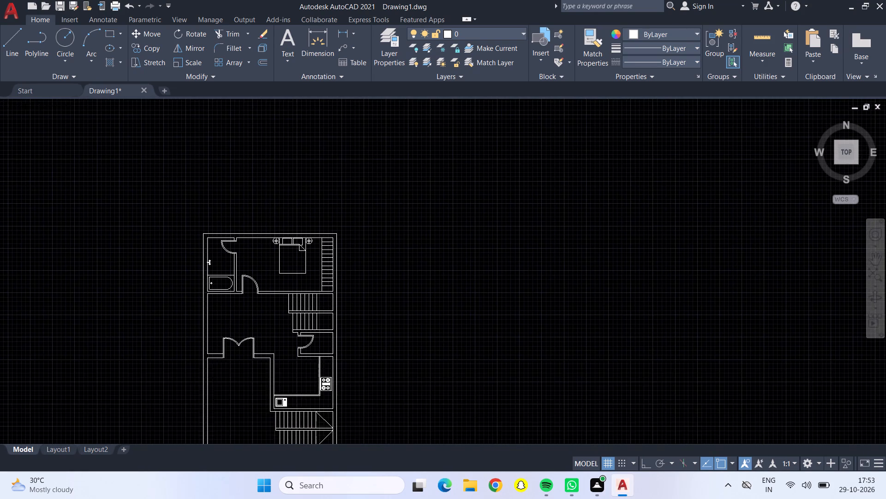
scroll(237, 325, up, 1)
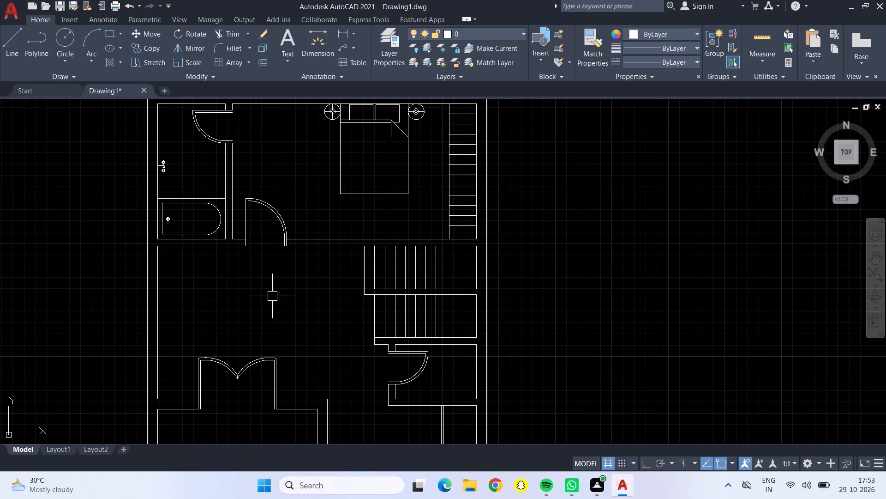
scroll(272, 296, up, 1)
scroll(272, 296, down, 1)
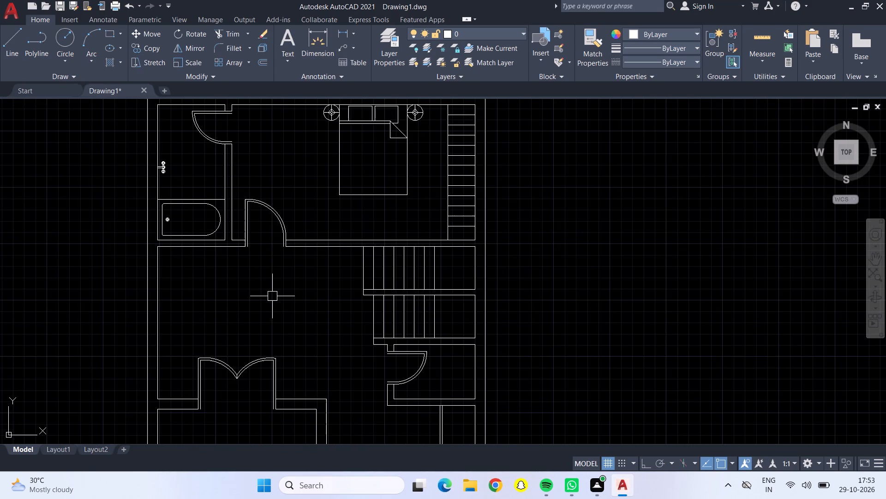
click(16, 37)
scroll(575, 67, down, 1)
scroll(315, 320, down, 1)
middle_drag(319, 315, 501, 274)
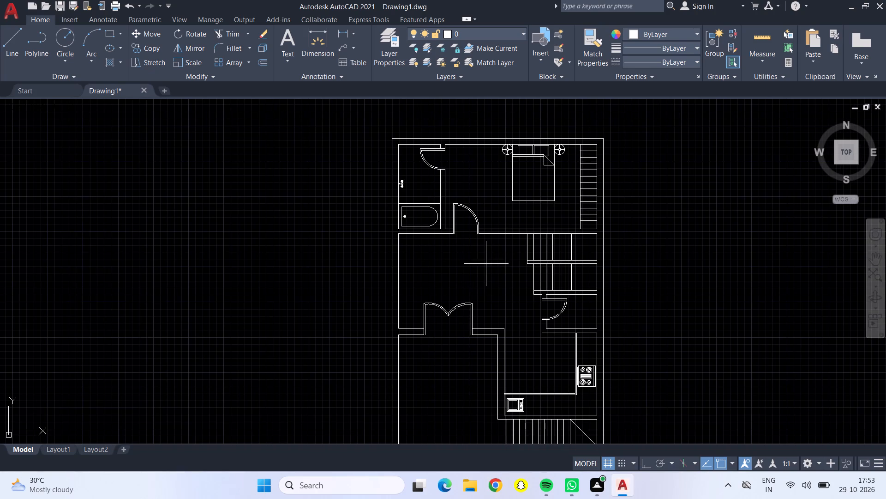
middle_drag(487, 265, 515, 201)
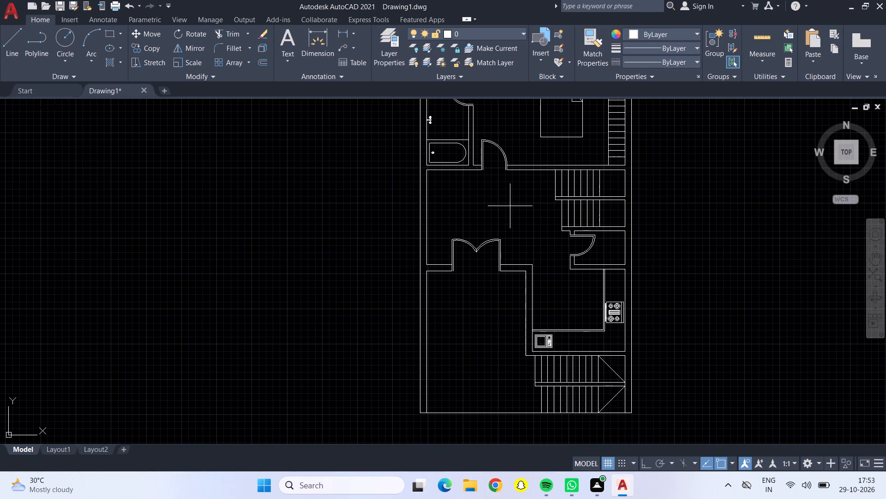
Insert the Vehicles - Metric block from the architectural tool palette outside the plan's left wall.
key(ctrl+3)
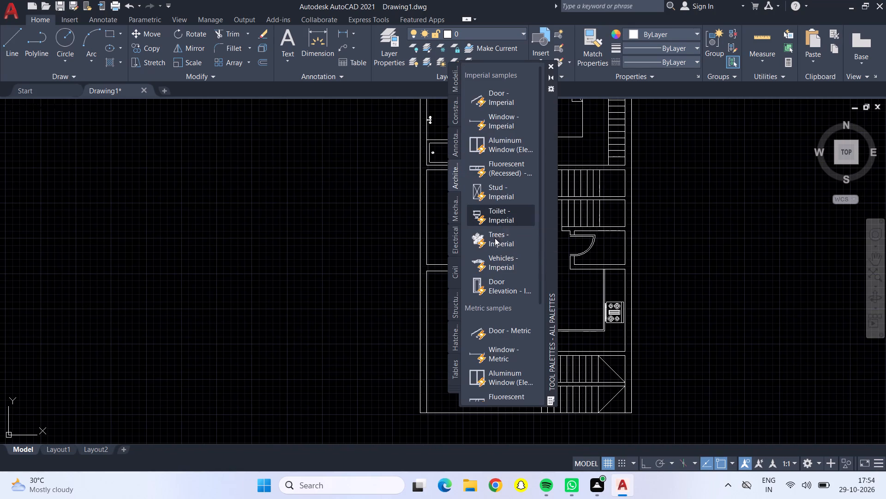
drag(496, 258, 309, 237)
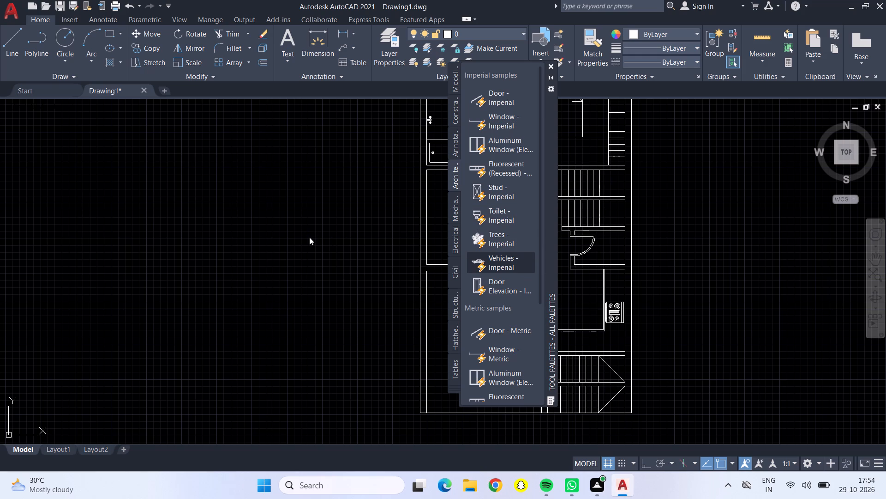
key(Escape)
scroll(324, 237, down, 2)
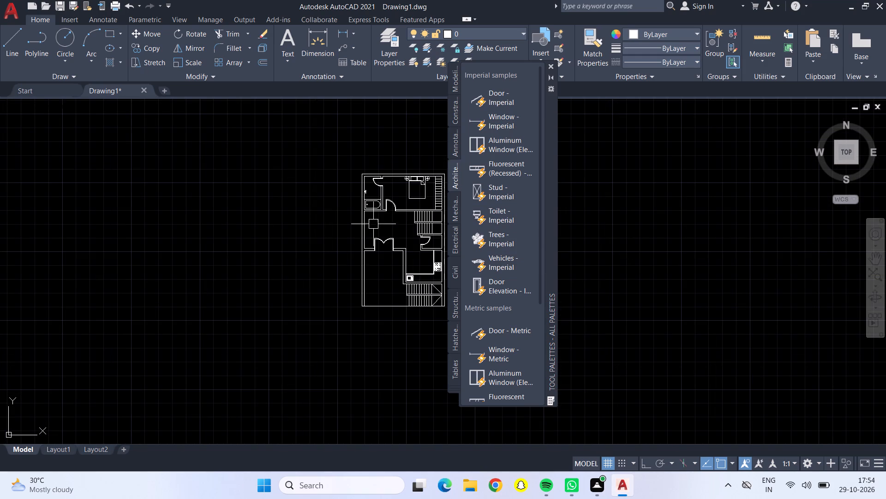
scroll(474, 253, down, 1)
scroll(620, 260, down, 3)
middle_drag(621, 261, 423, 271)
scroll(365, 272, up, 3)
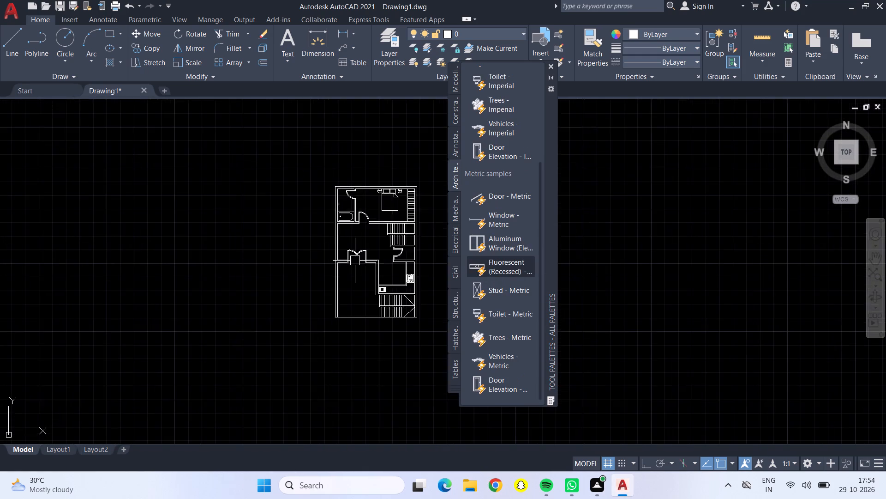
scroll(355, 261, up, 1)
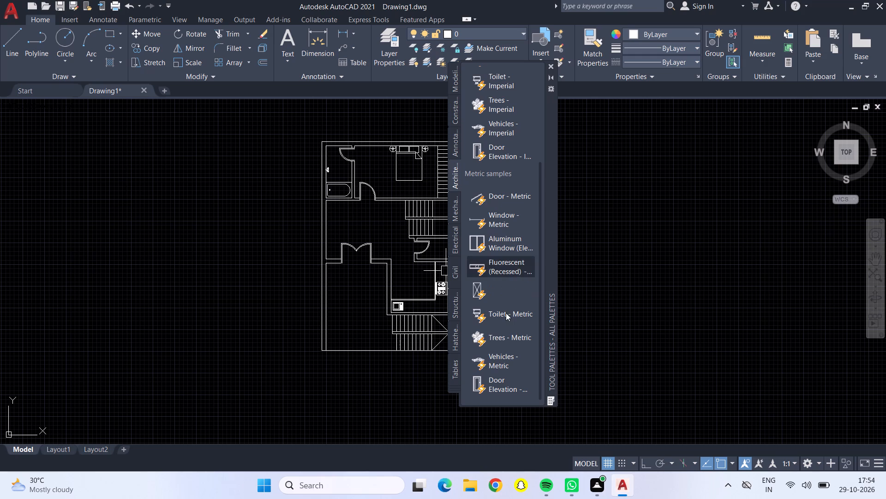
drag(493, 359, 175, 299)
key(Escape)
Switch the inserted car block to its top view and close the tool palettes.
click(246, 280)
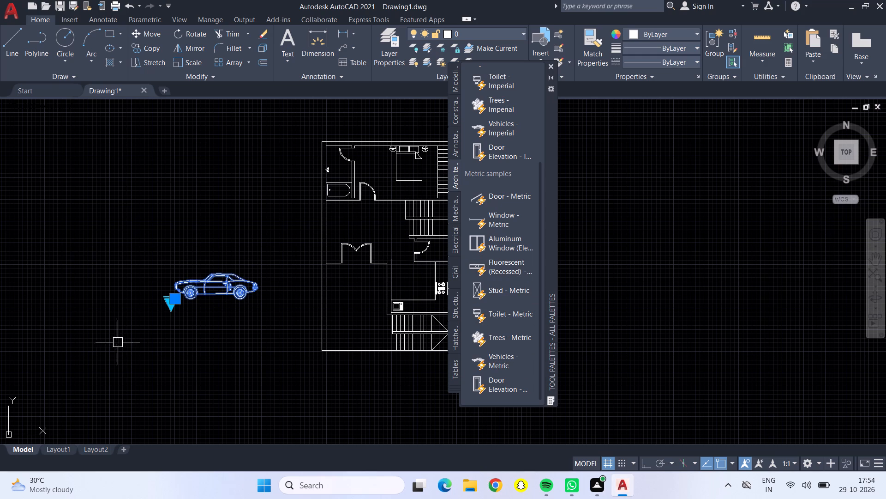
click(172, 313)
triple_click(172, 313)
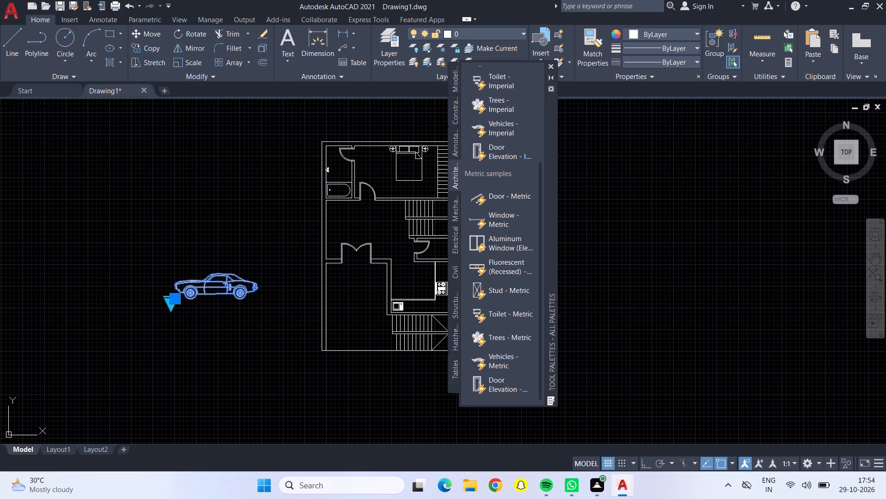
double_click(172, 313)
scroll(166, 310, up, 2)
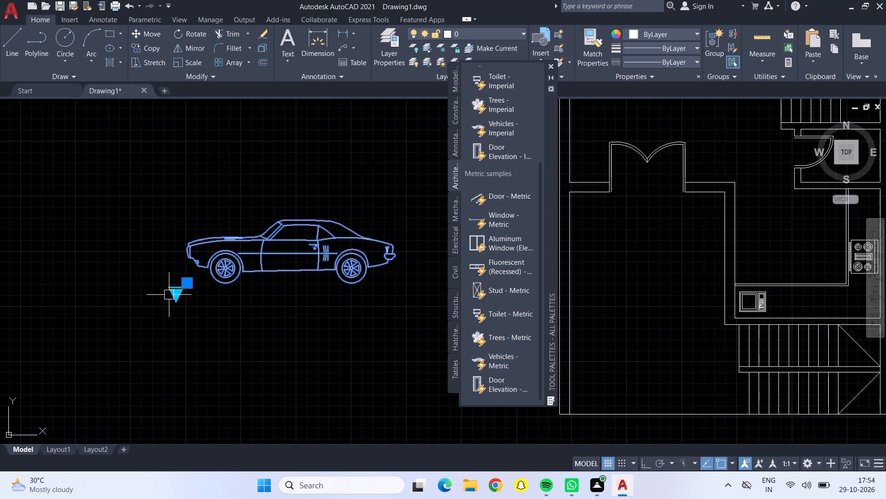
double_click(171, 292)
click(192, 316)
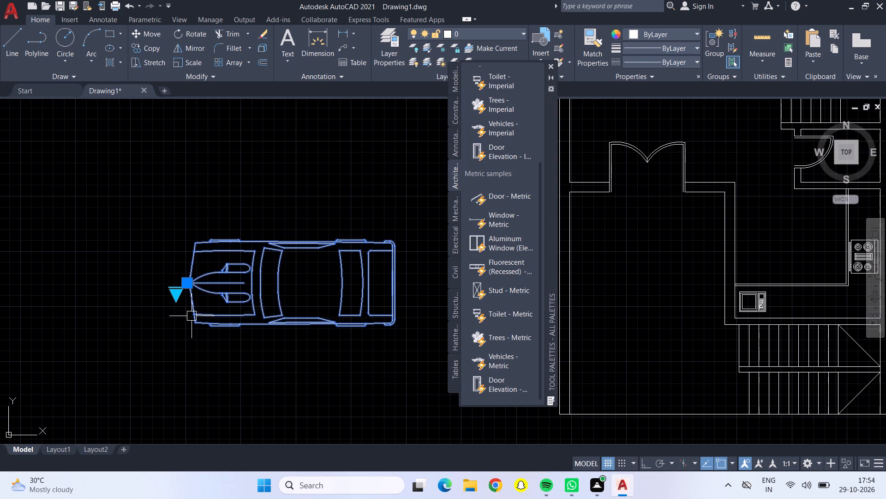
key(Escape)
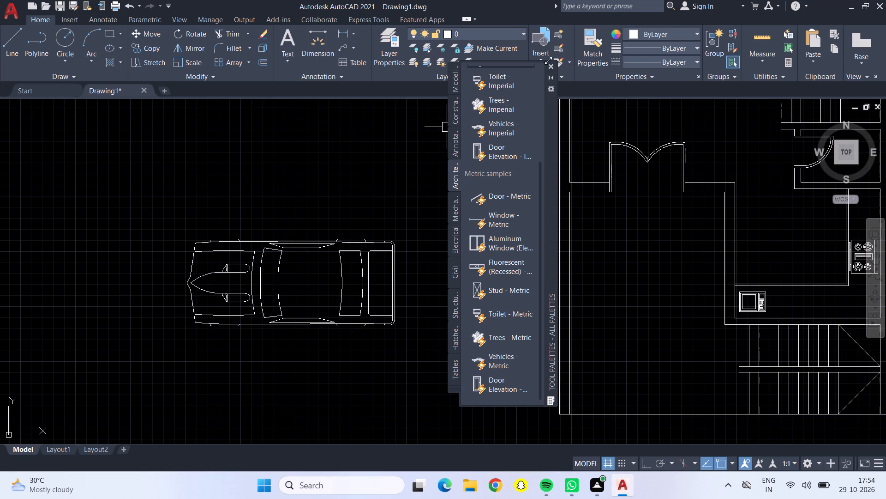
click(551, 66)
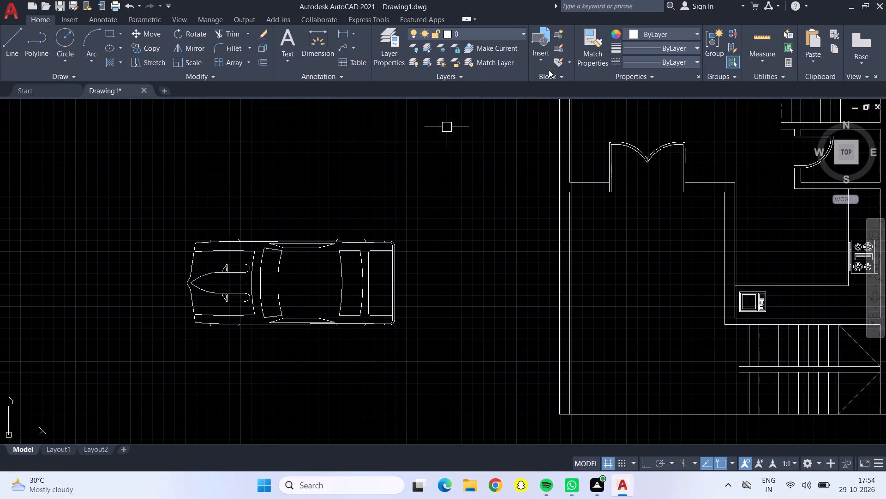
Rotate the car a quarter turn clockwise with Ortho on so its front faces up the plan.
click(365, 237)
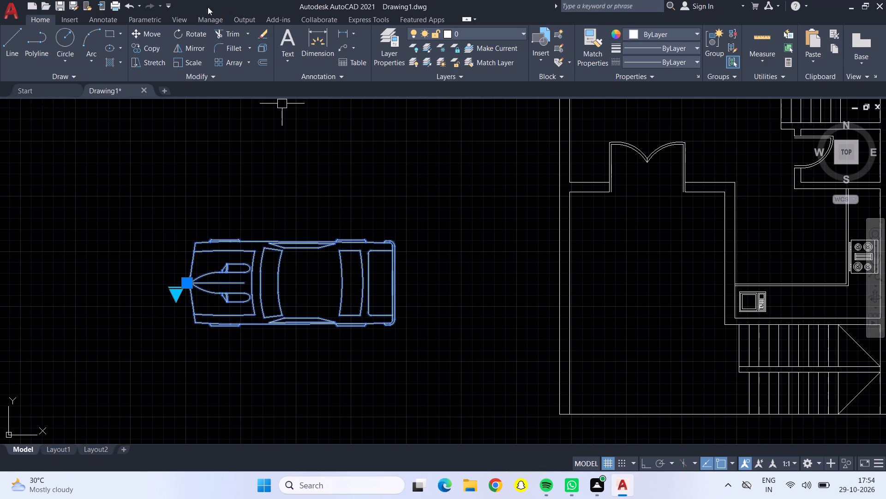
click(191, 31)
click(383, 247)
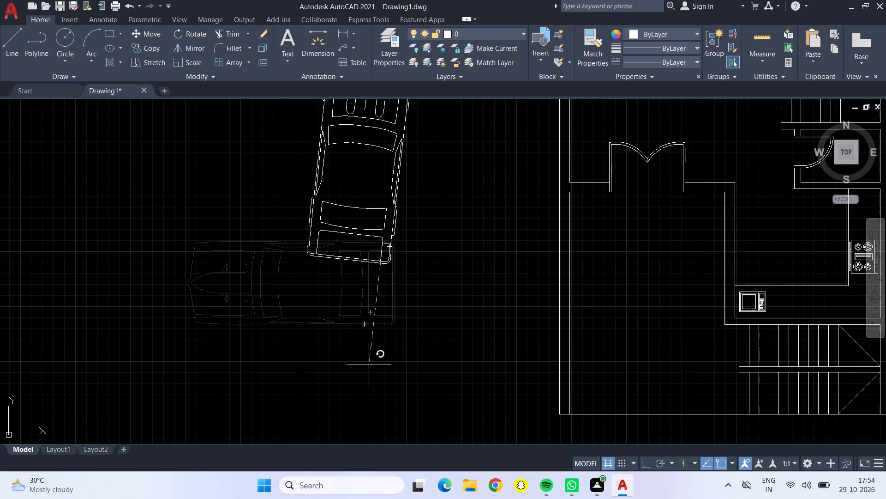
key(F8)
click(388, 365)
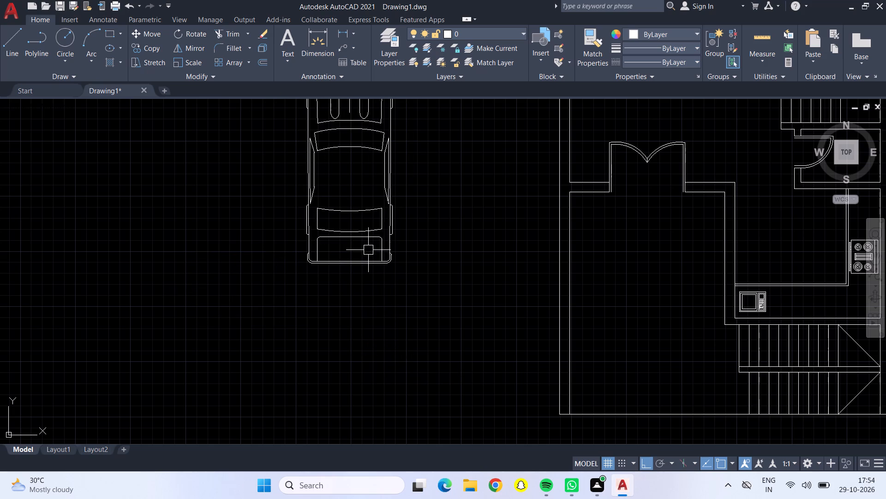
Move the car horizontally into the plan and down into the parking area below the double door, its rear just above the bottom wall line.
click(368, 263)
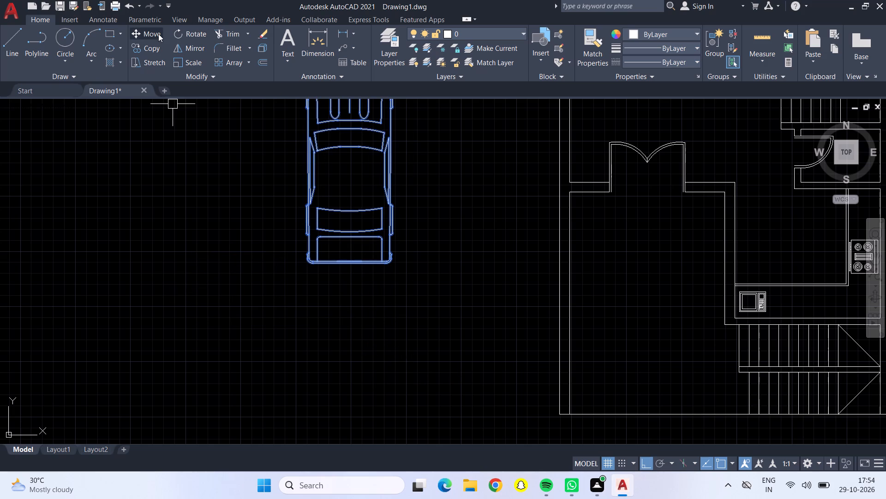
click(158, 34)
click(321, 170)
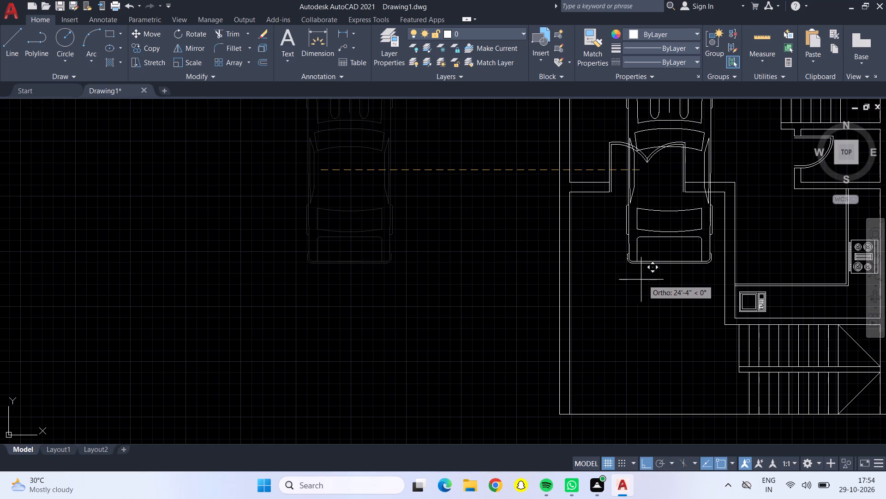
click(614, 295)
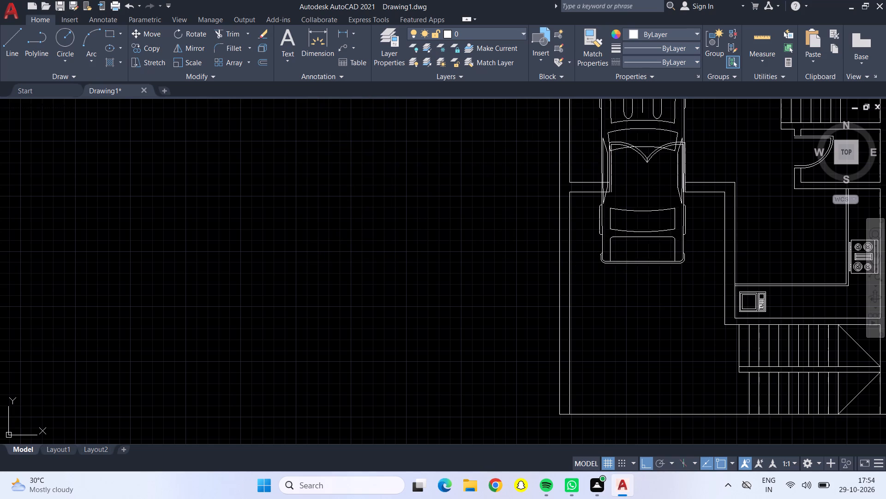
click(628, 263)
click(150, 30)
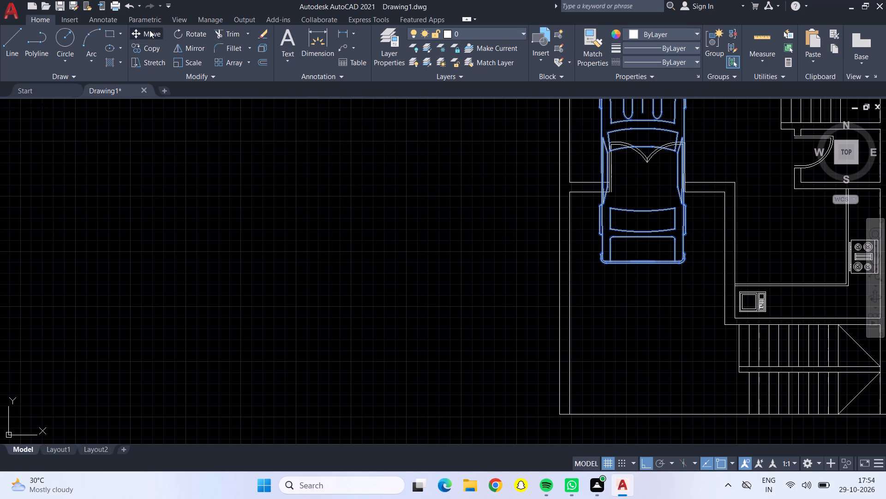
click(641, 265)
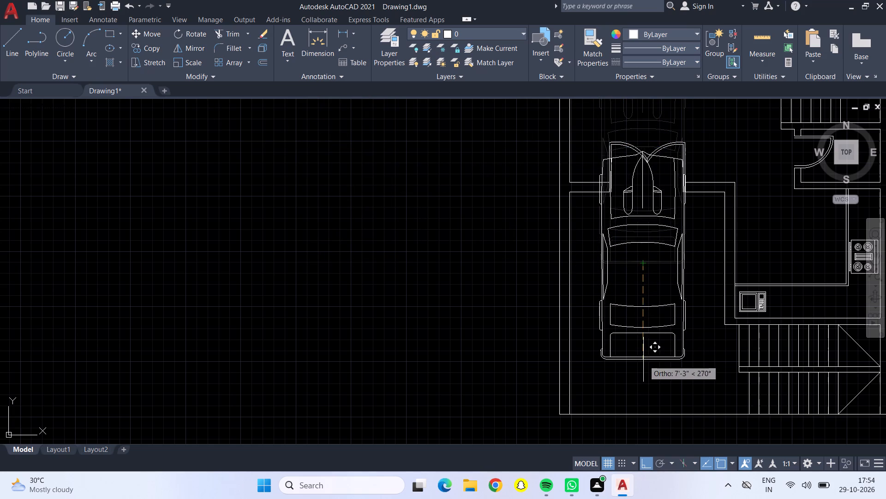
click(647, 404)
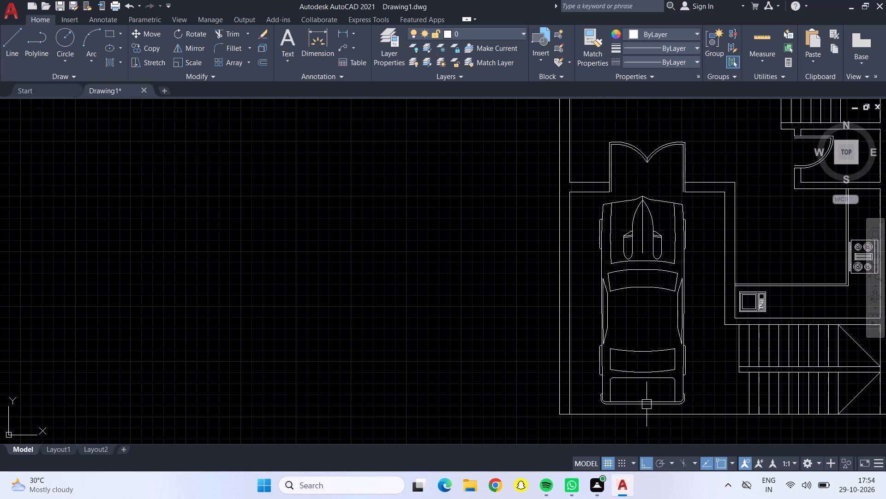
scroll(663, 375, down, 1)
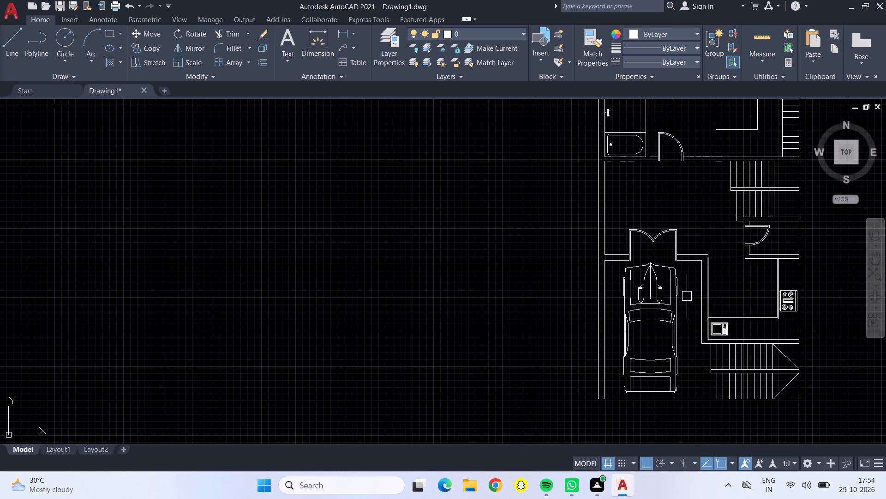
middle_drag(689, 296, 592, 303)
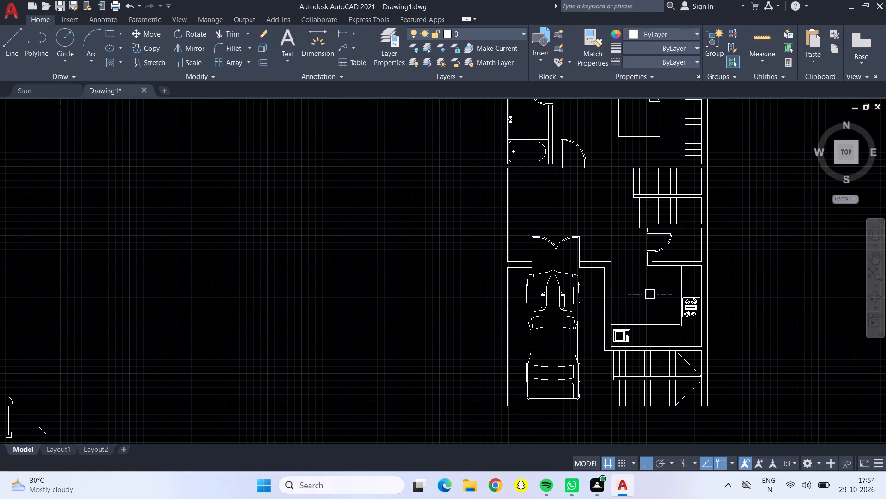
Insert the Toilet - Metric block from the architectural tool palette outside the plan's left wall, beside the bathroom.
middle_drag(648, 293, 475, 339)
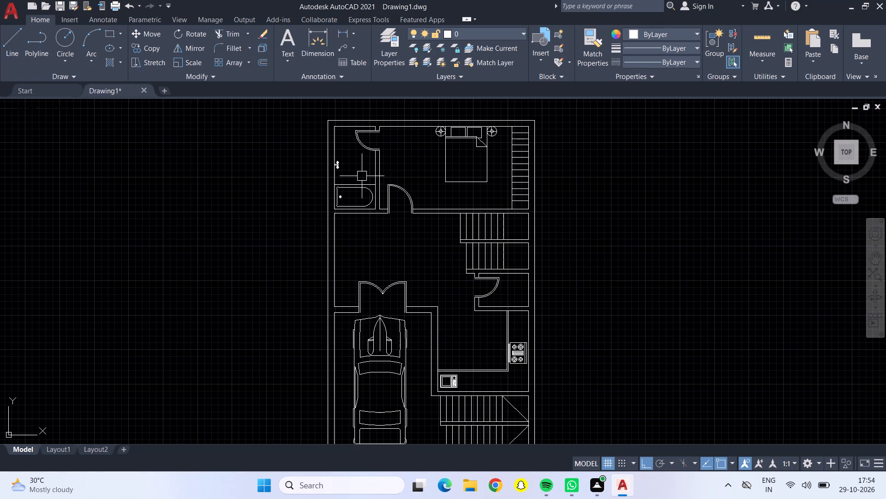
scroll(360, 176, up, 1)
middle_drag(364, 168, 391, 222)
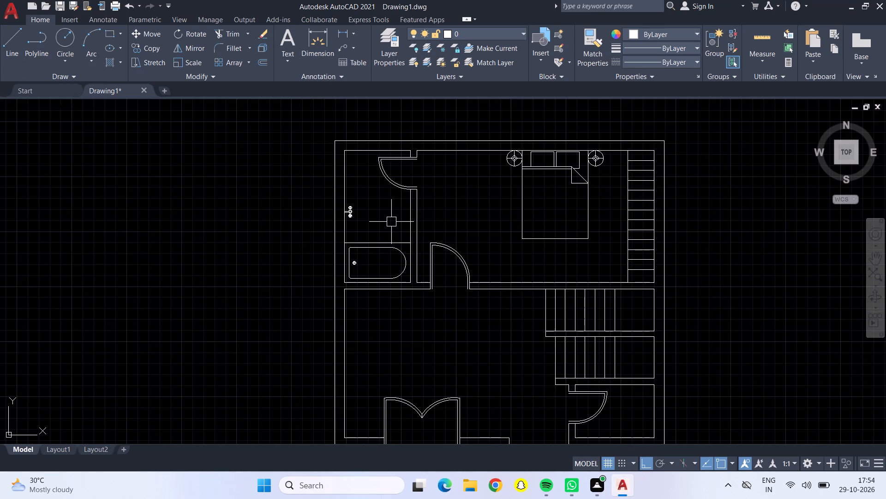
key(ctrl+3)
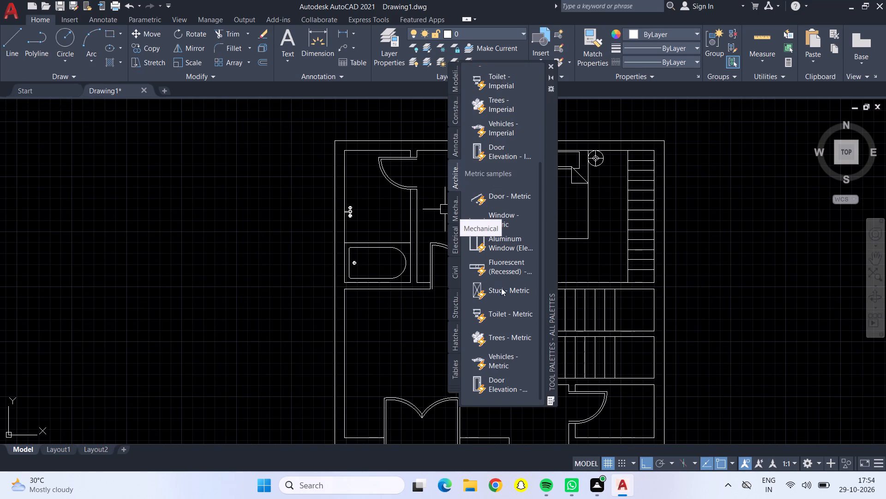
drag(500, 311, 247, 249)
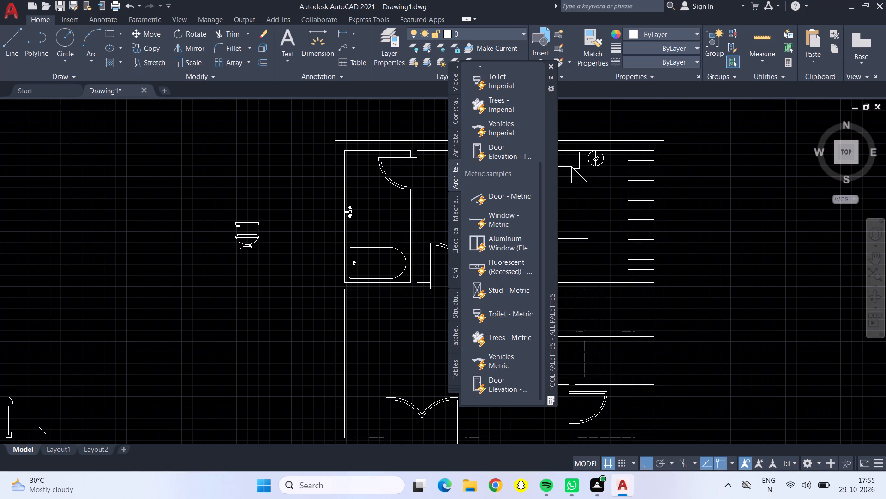
key(Escape)
Try the elongated and round views of the inserted toilet block and set it to Round (Plan).
click(249, 245)
click(232, 248)
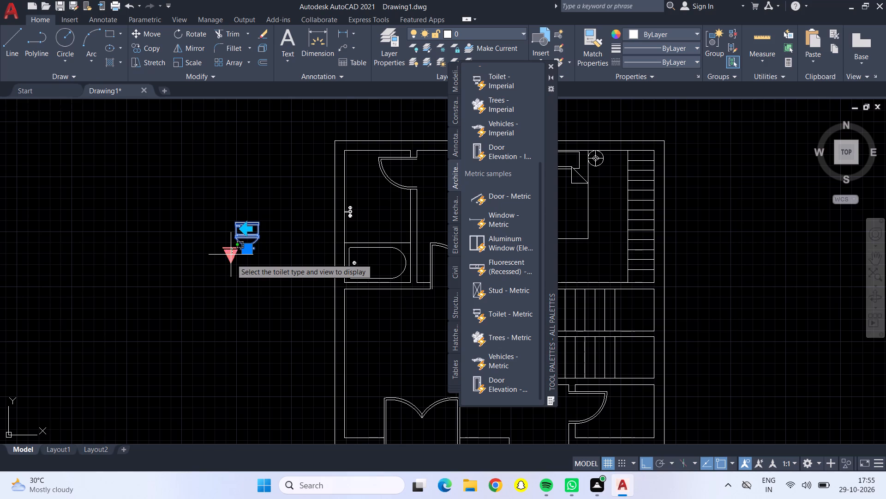
click(231, 259)
click(231, 259)
click(266, 281)
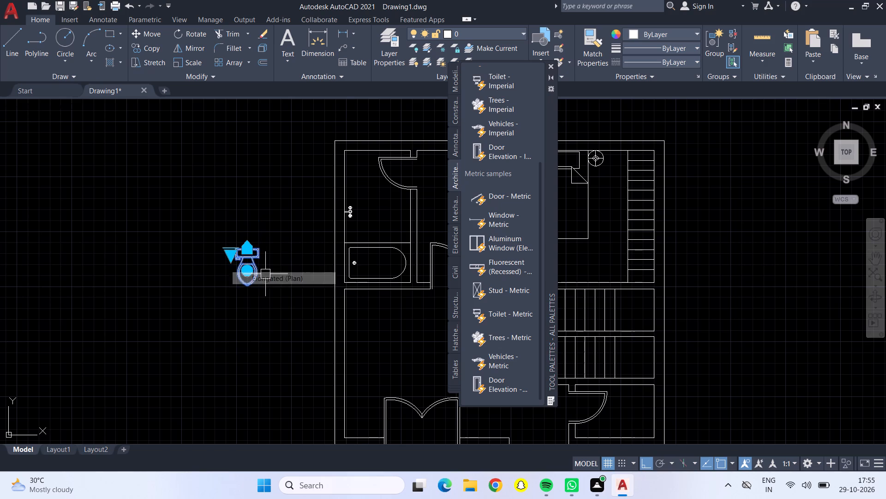
click(235, 253)
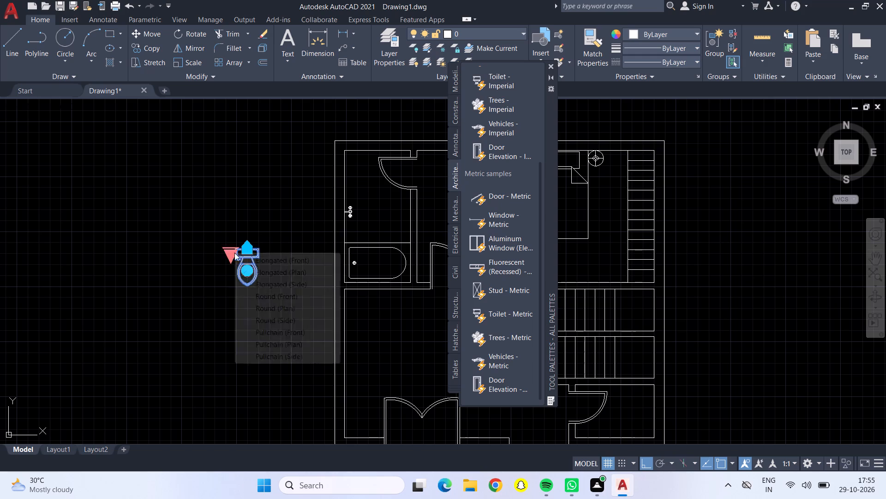
click(262, 281)
click(230, 252)
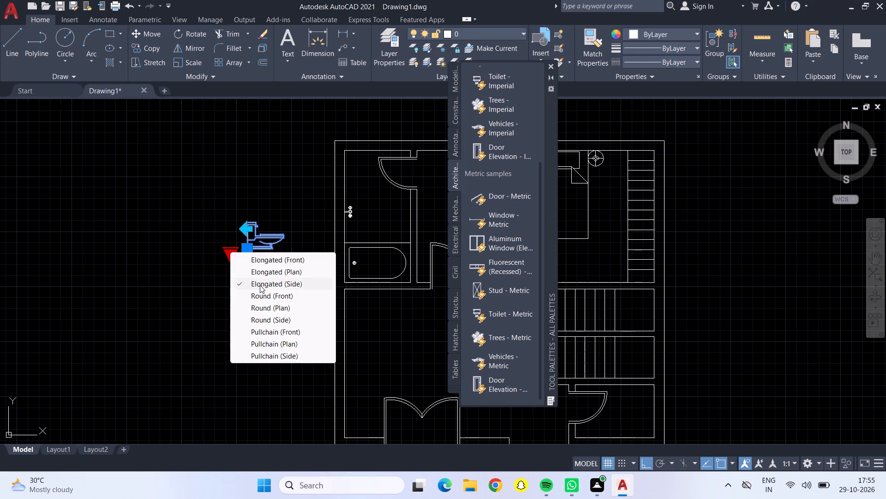
click(268, 293)
click(229, 257)
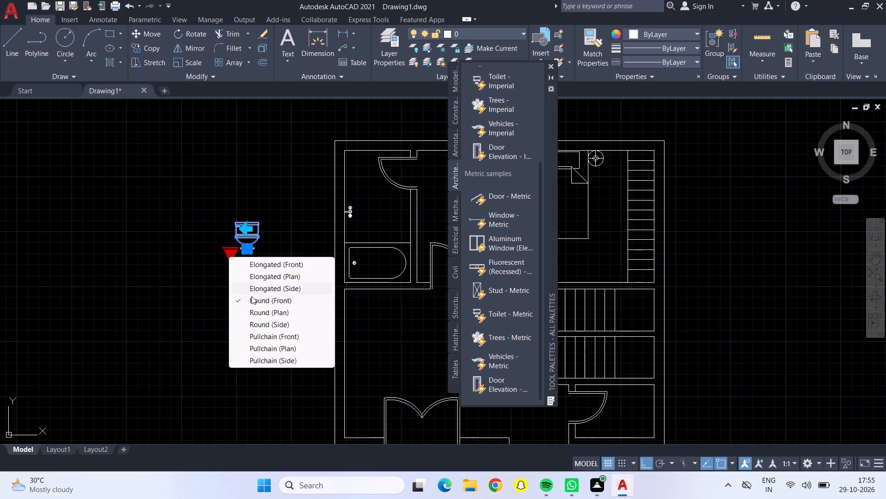
click(254, 310)
key(Escape)
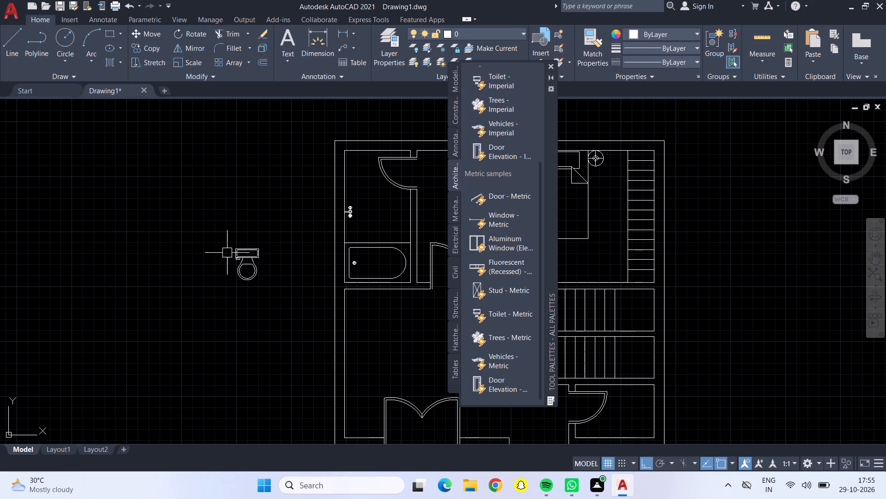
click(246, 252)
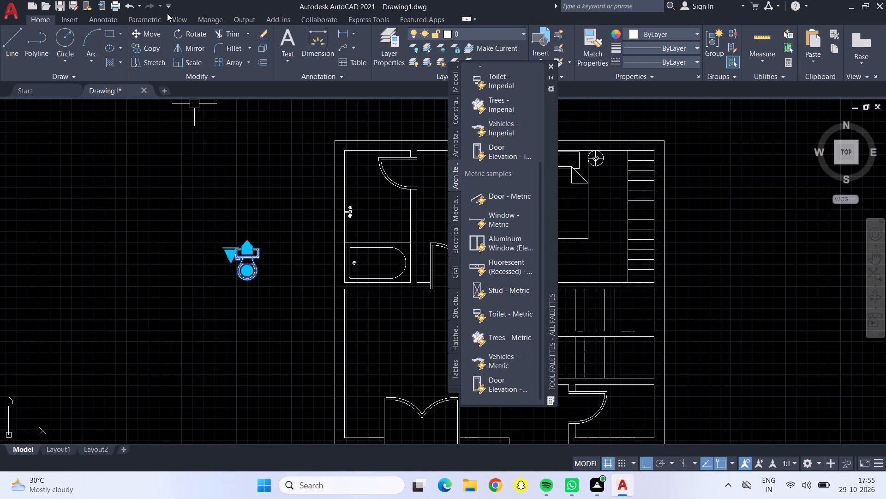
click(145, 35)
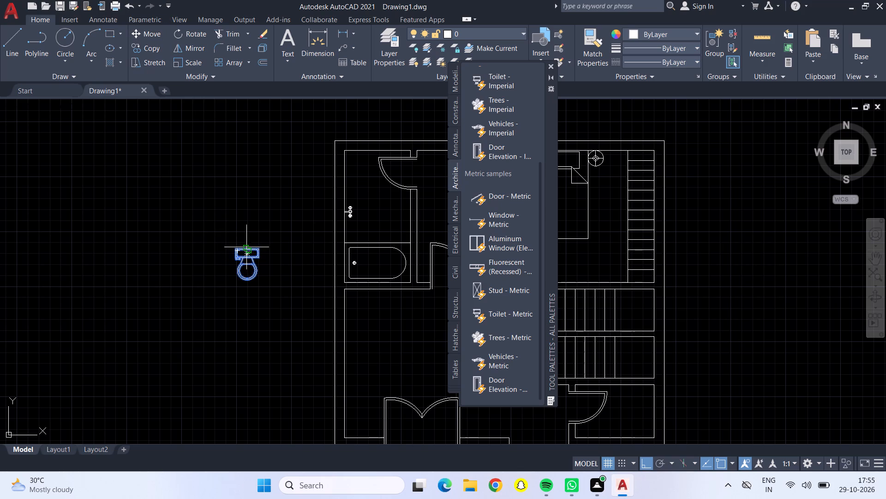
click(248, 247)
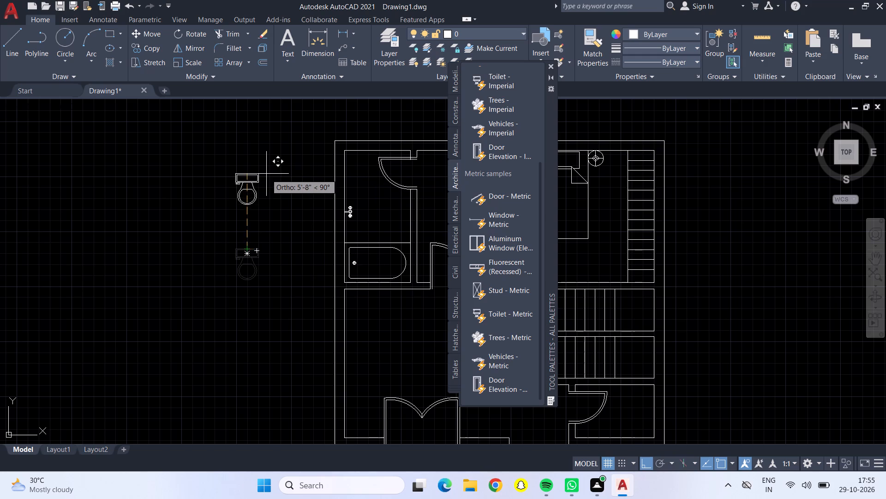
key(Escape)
Rotate the toilet a quarter turn counterclockwise with Ortho on so its tank faces left and its bowl faces right.
click(254, 254)
click(196, 26)
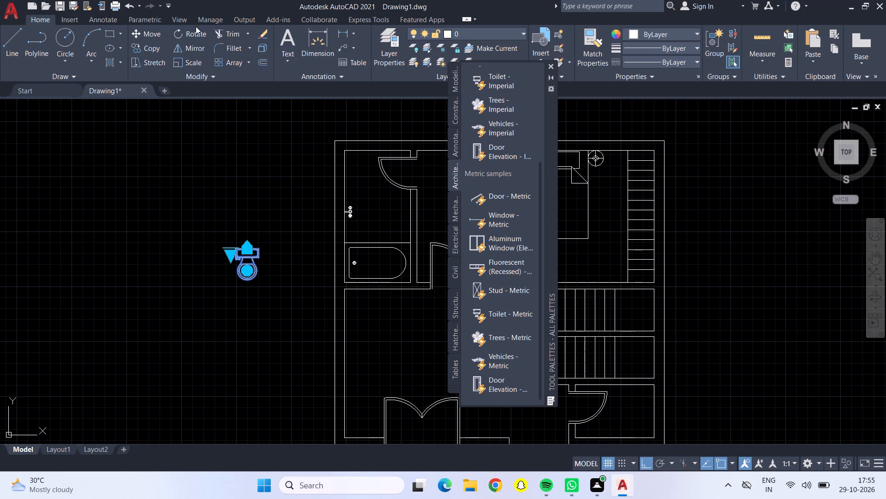
click(196, 35)
click(251, 292)
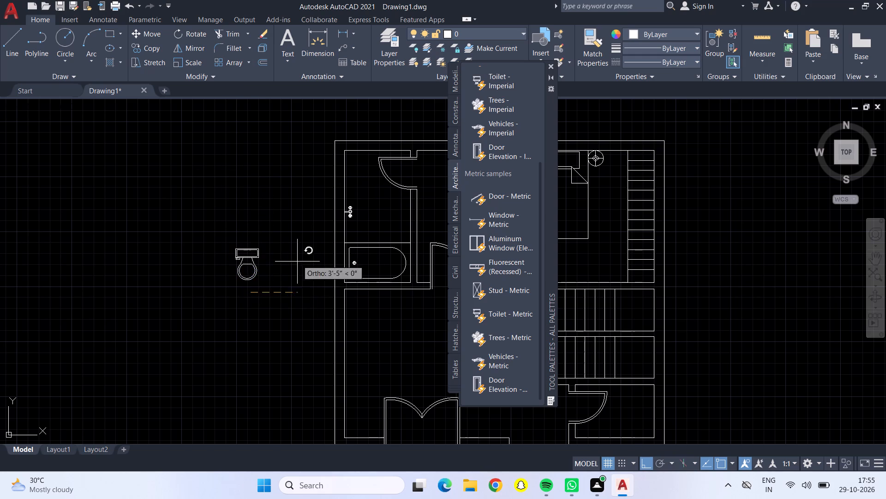
click(287, 194)
Move the toilet horizontally into the plan and up into the bathroom, placing its tank at the left wall above the taps.
click(222, 281)
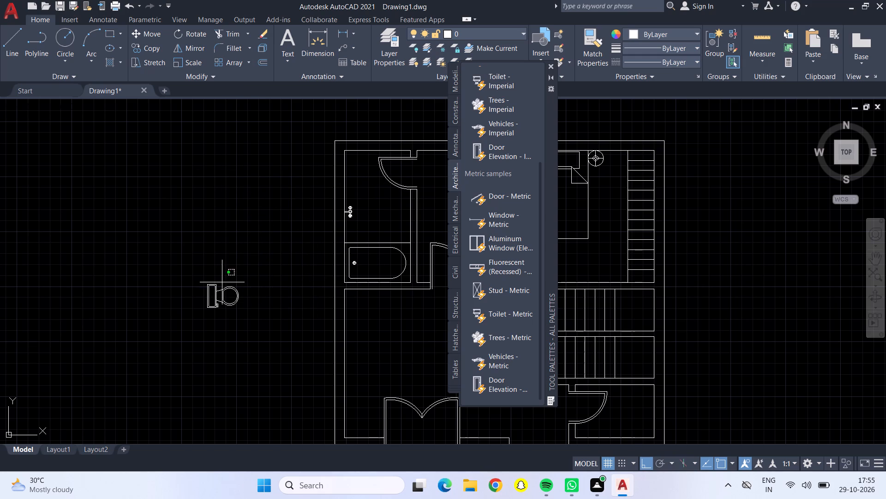
click(211, 305)
click(151, 31)
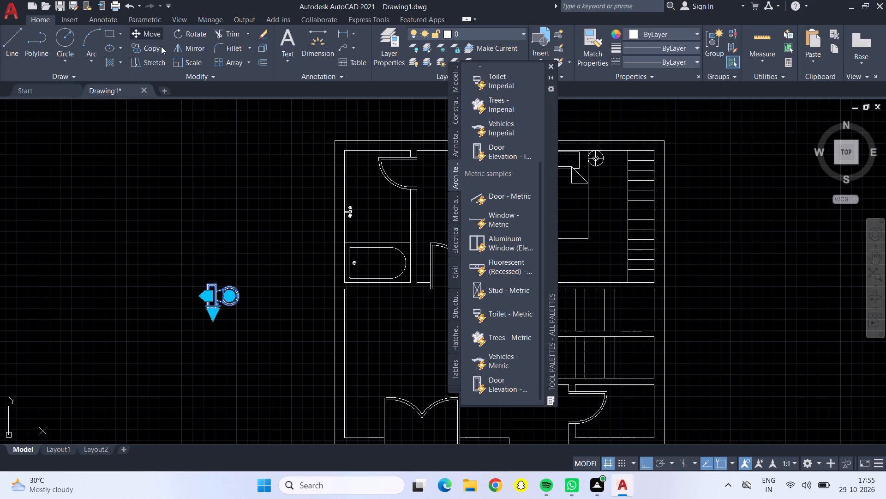
click(214, 310)
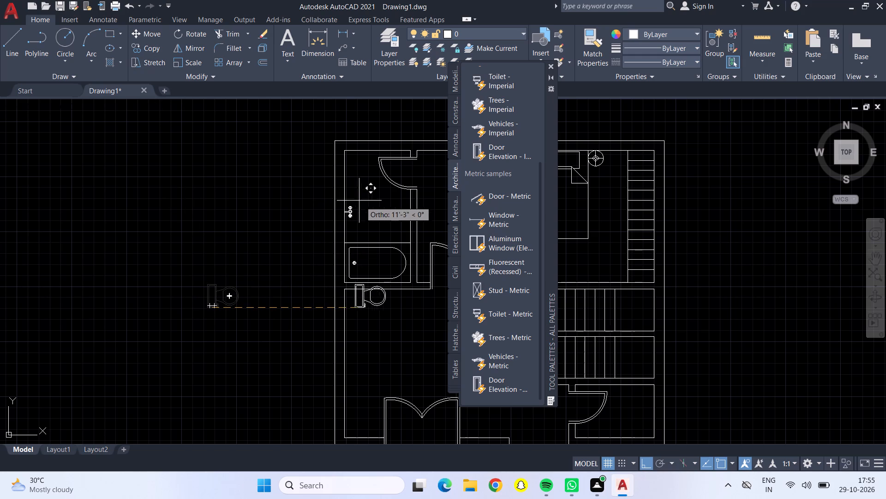
click(367, 204)
click(389, 300)
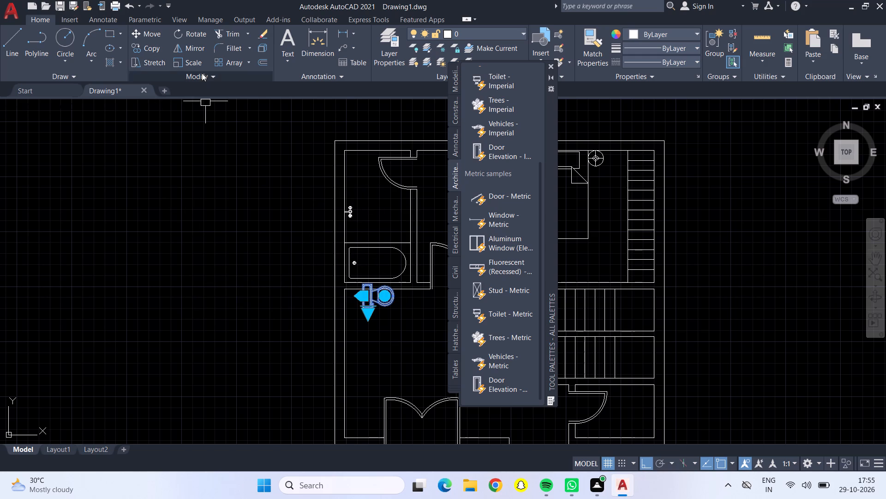
click(148, 37)
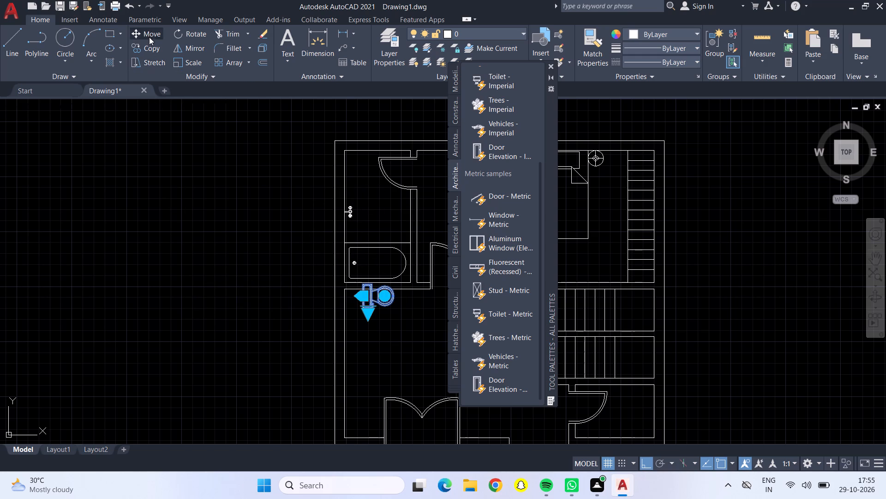
click(360, 293)
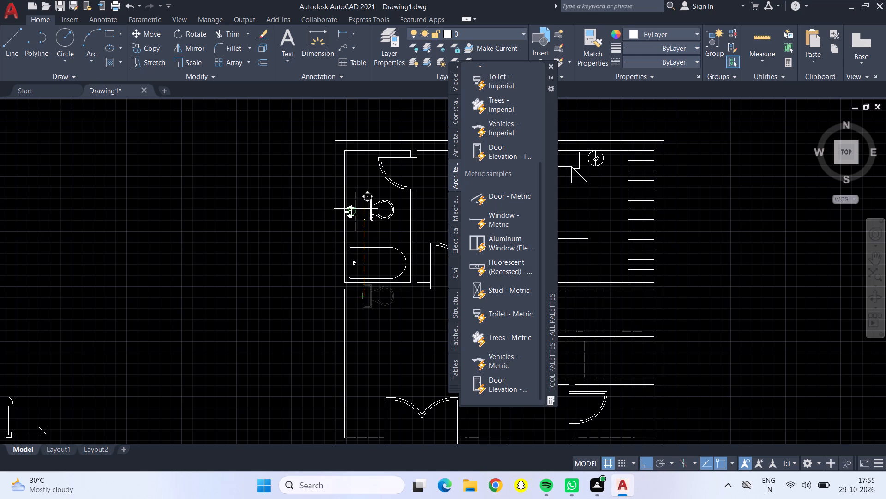
click(348, 174)
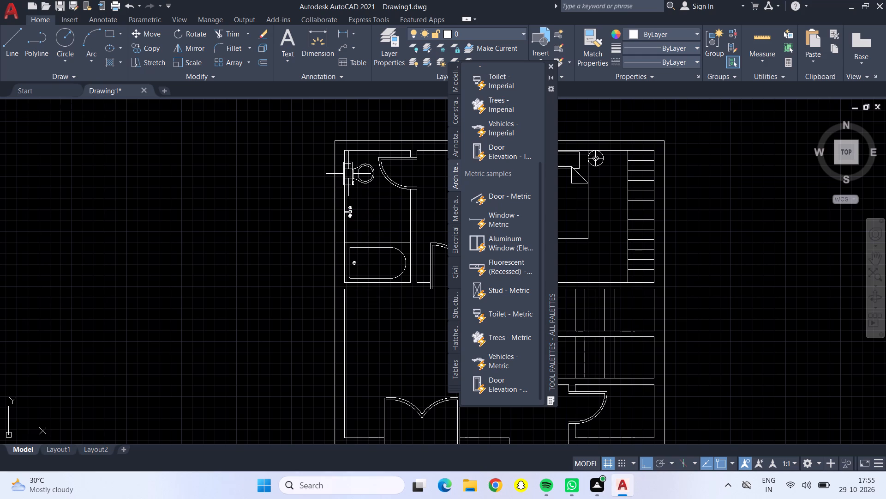
Shift the toilet slightly so its tank's back sits on the inner face of the bathroom's left wall, and close the tool palettes.
scroll(333, 177, up, 3)
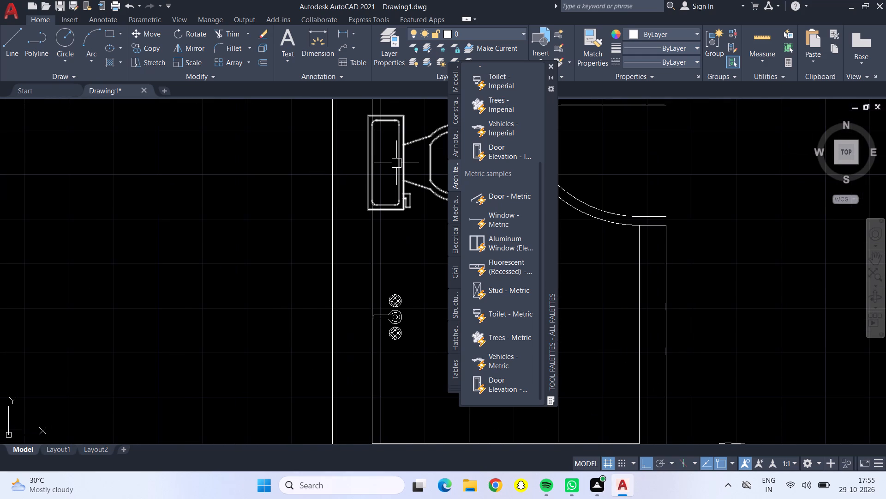
drag(386, 163, 379, 210)
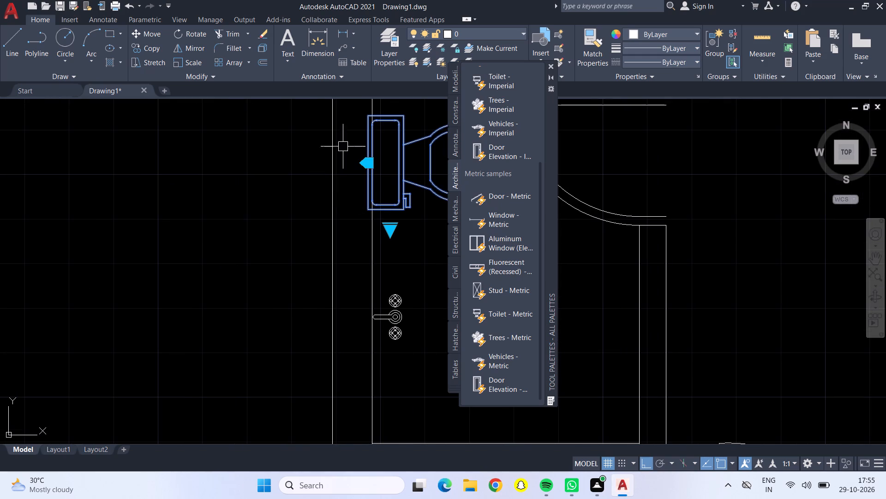
click(152, 30)
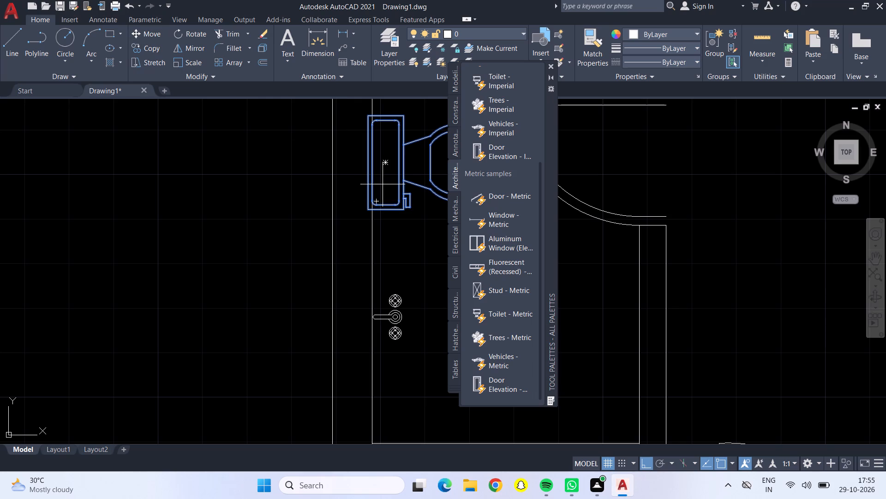
click(368, 158)
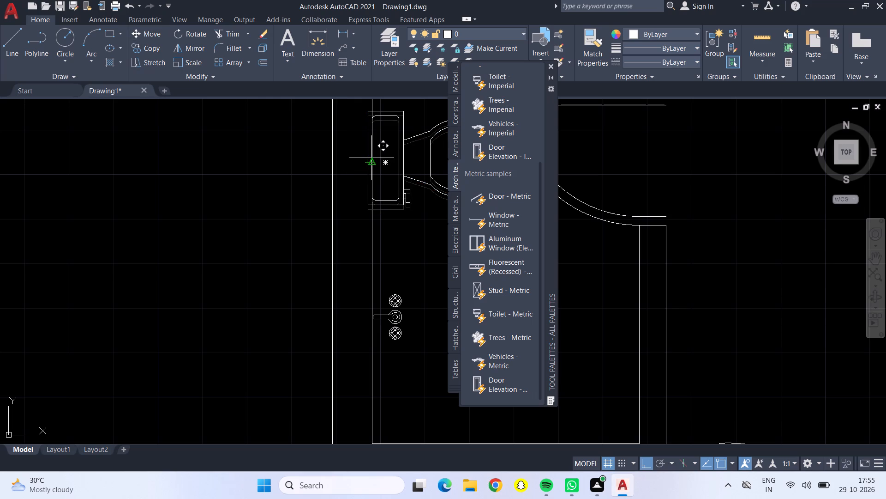
click(372, 158)
scroll(377, 158, down, 2)
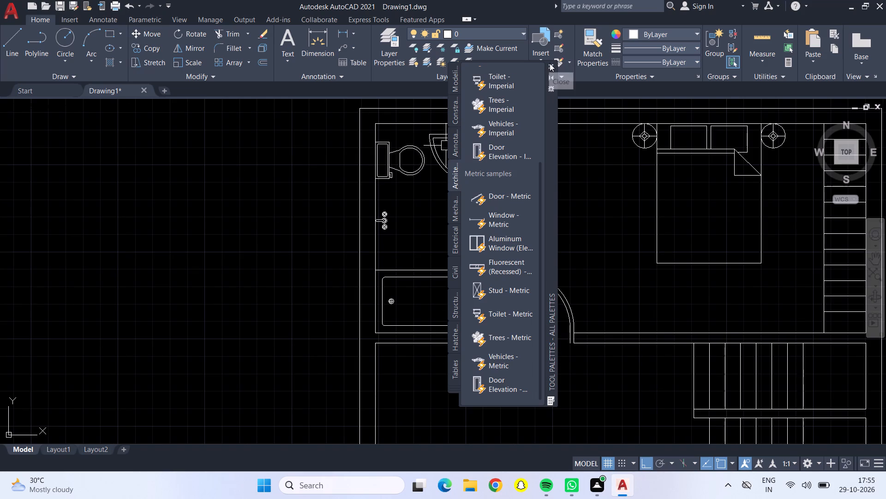
click(550, 63)
Draw the upper staircase's direction line: about 7'-6" right through the upper flight, down the landing, and left past the lower flight's fourth tread line.
scroll(527, 134, down, 3)
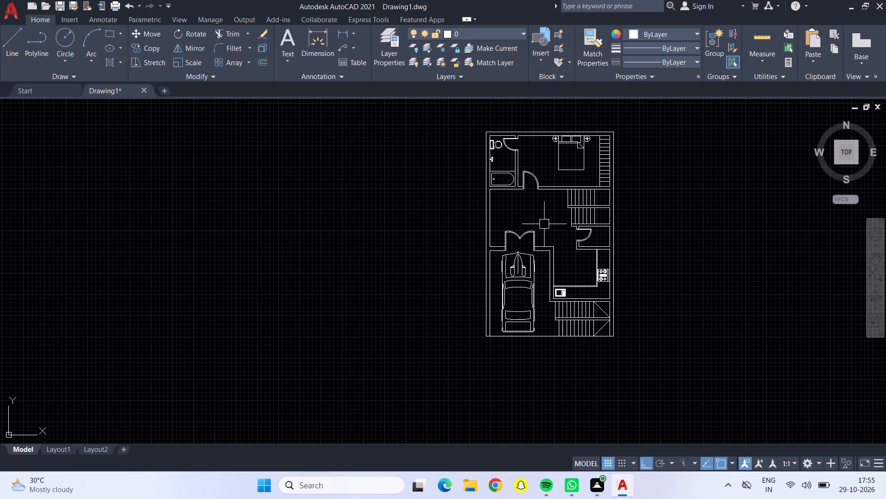
middle_drag(544, 223, 441, 206)
middle_drag(549, 204, 442, 254)
middle_click(442, 254)
middle_click(446, 255)
middle_drag(447, 256, 455, 259)
scroll(461, 264, down, 1)
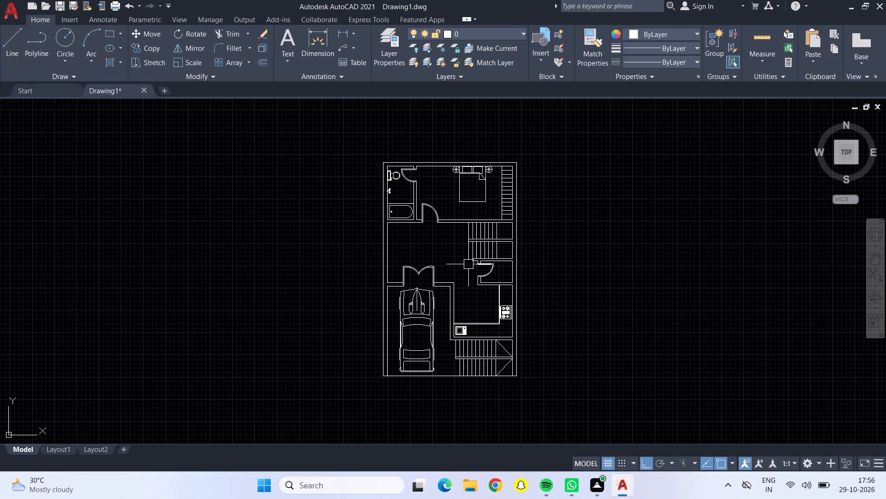
middle_drag(532, 261, 482, 268)
middle_click(482, 268)
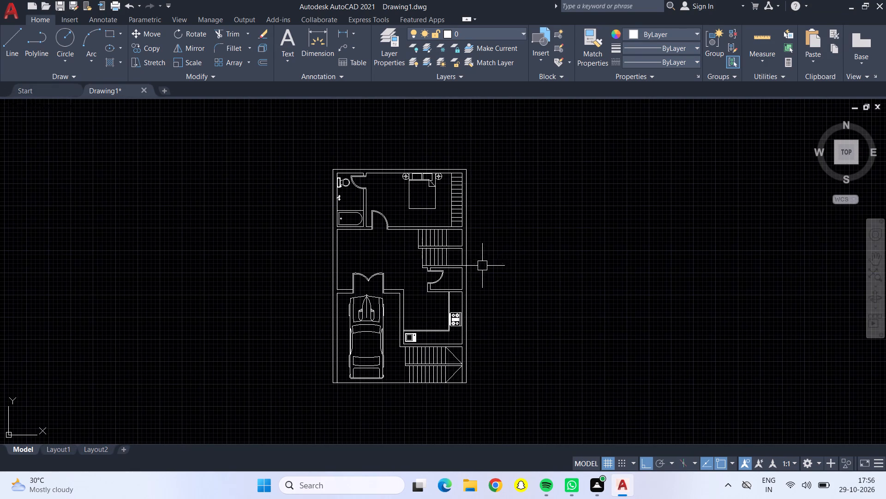
click(4, 47)
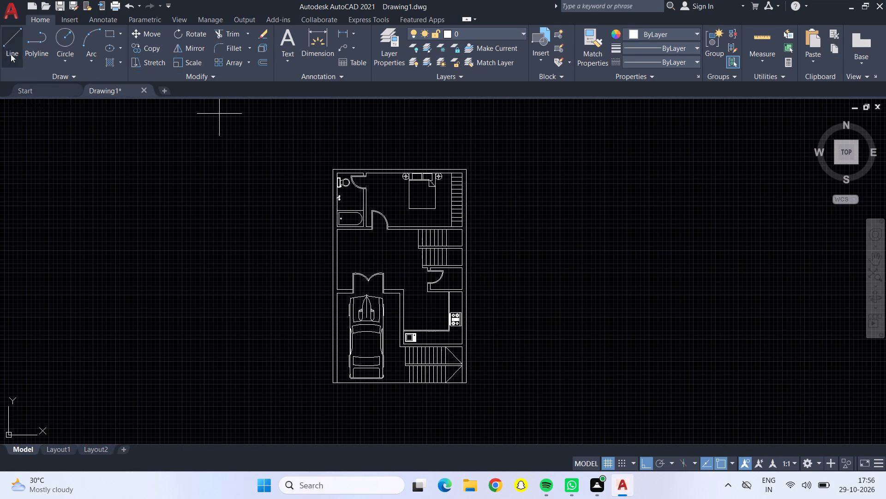
scroll(439, 234, up, 3)
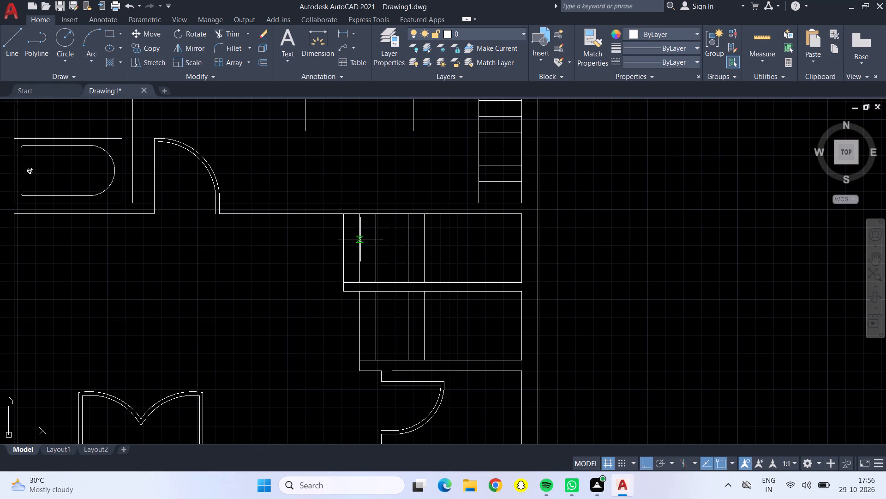
click(327, 247)
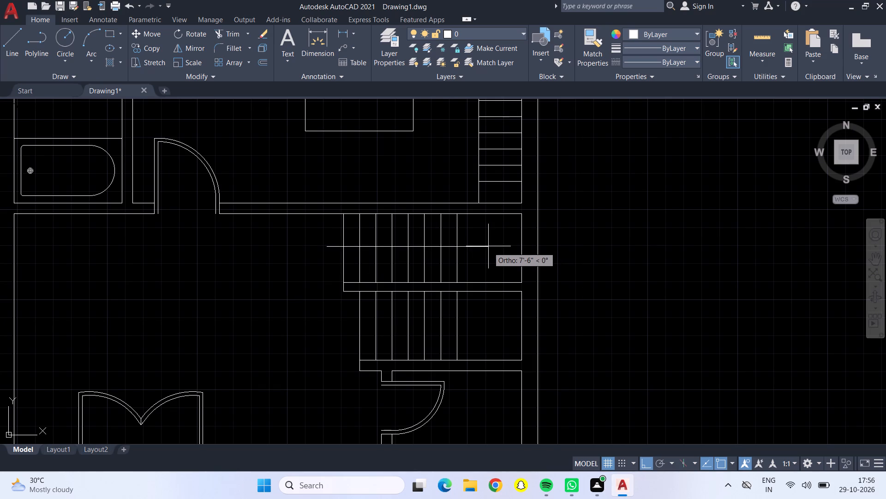
click(488, 245)
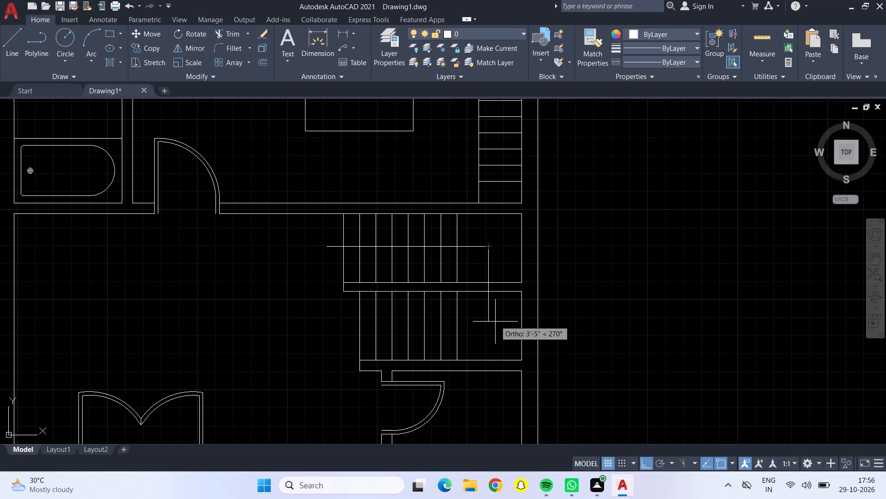
click(486, 327)
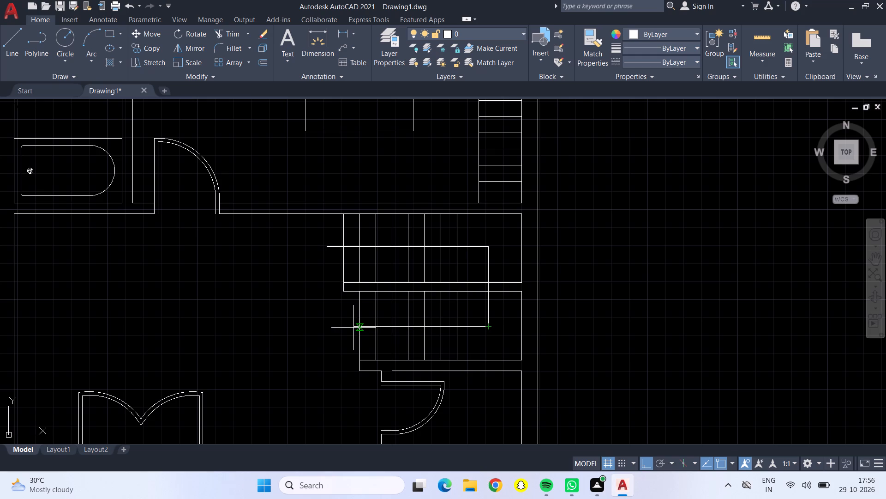
click(409, 326)
scroll(409, 326, up, 4)
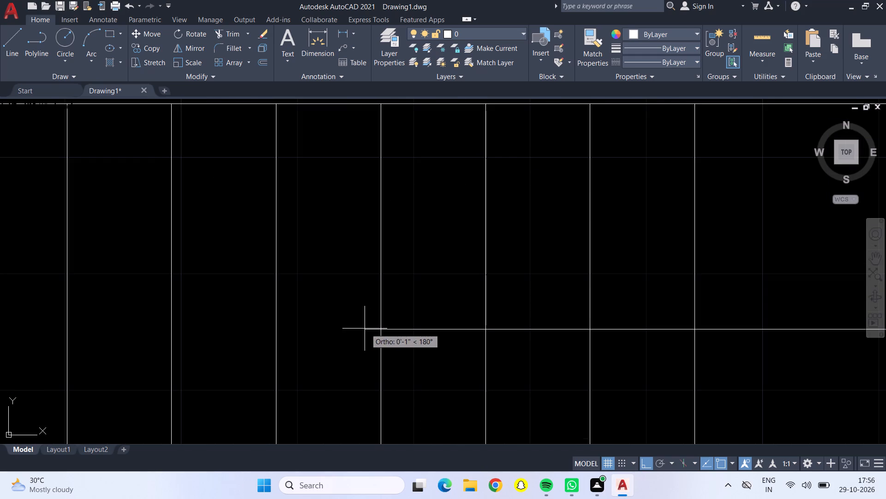
click(365, 329)
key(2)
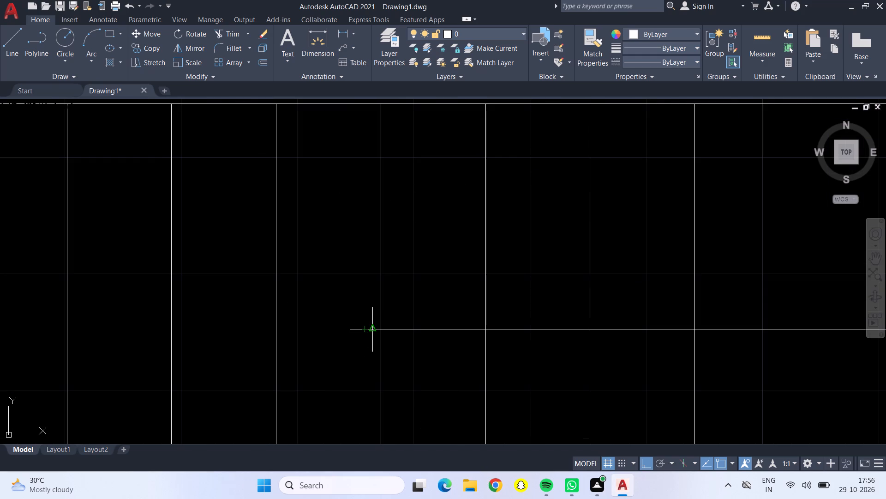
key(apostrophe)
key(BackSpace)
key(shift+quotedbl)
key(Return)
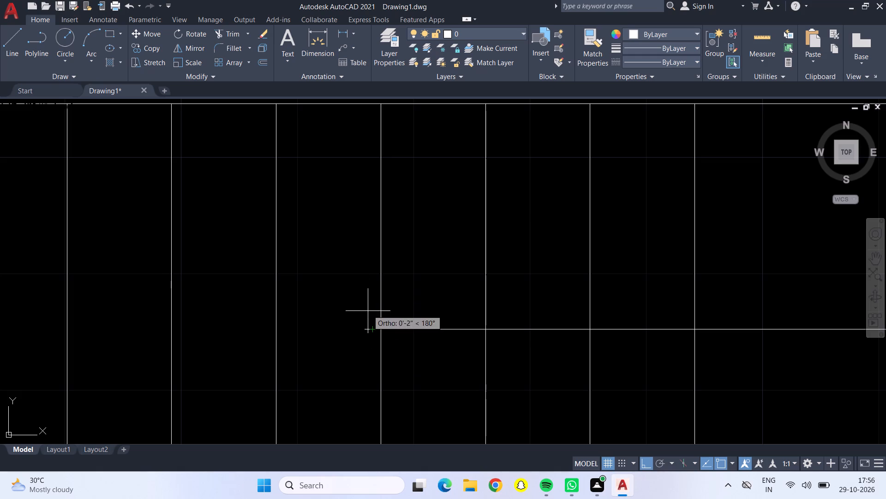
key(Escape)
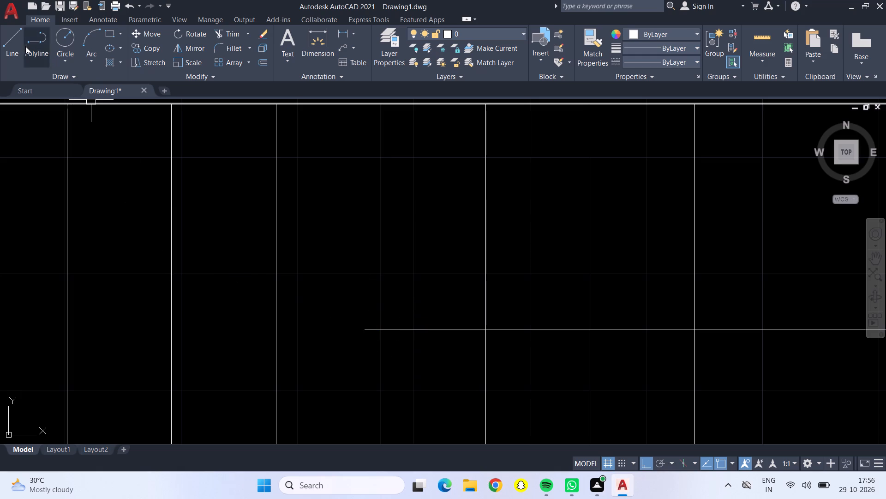
Draw a triangular arrowhead at the direction line's lower-flight end, with its base extending 2" above and below and its tip 2" left.
click(19, 42)
click(365, 328)
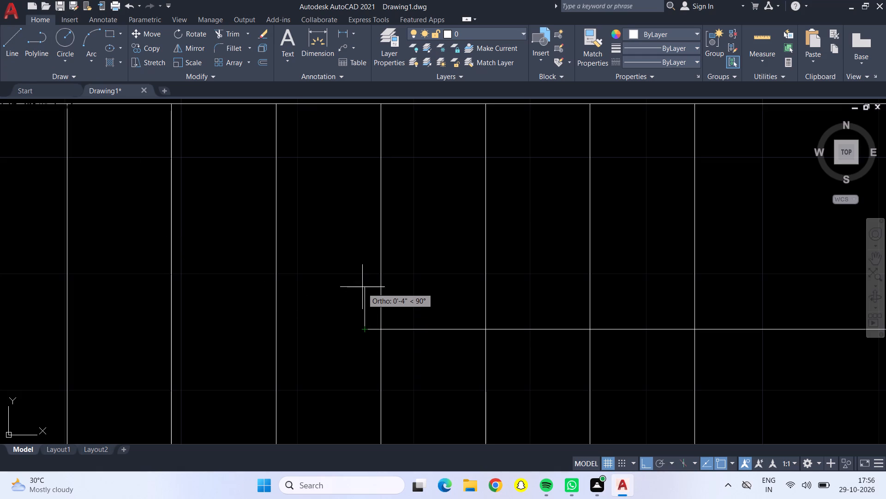
key(2)
key(shift+quotedbl)
key(Return)
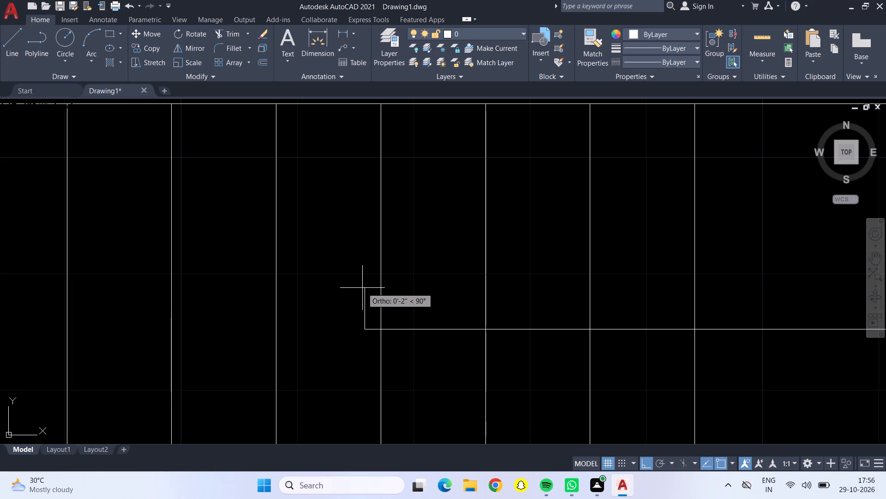
click(365, 329)
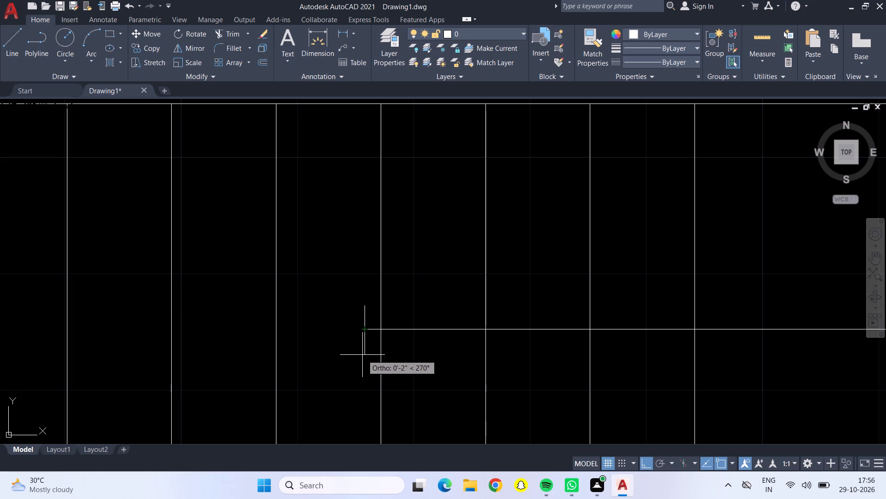
key(2)
key(shift+quotedbl)
key(Return)
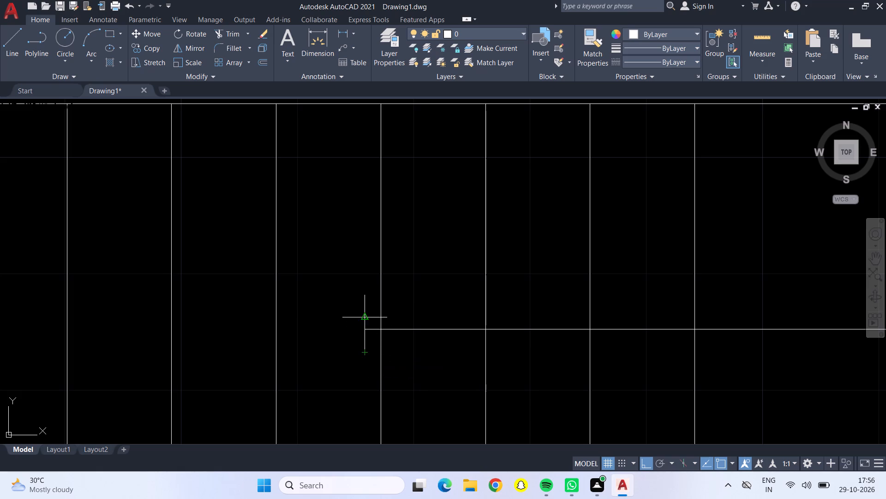
click(364, 326)
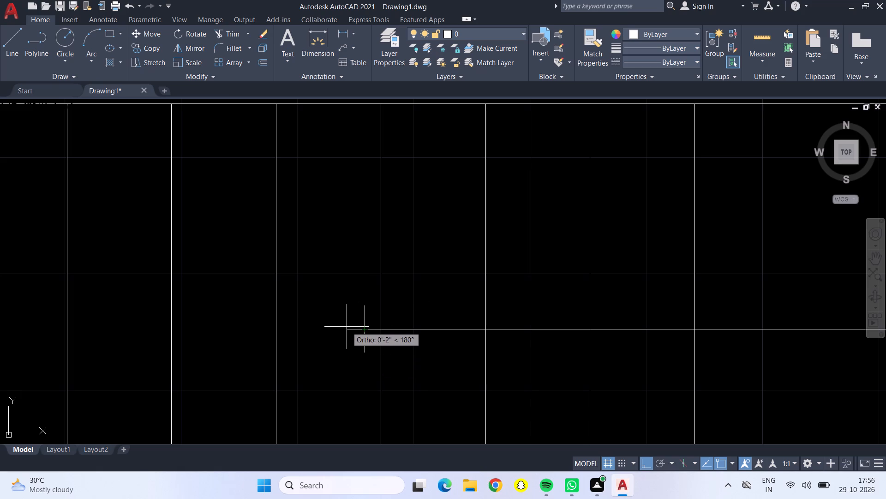
text(2")
key(Return)
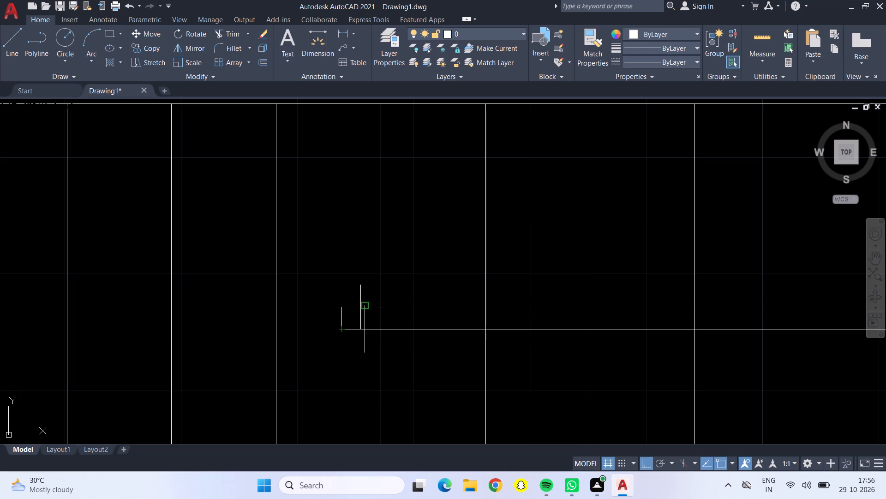
click(361, 307)
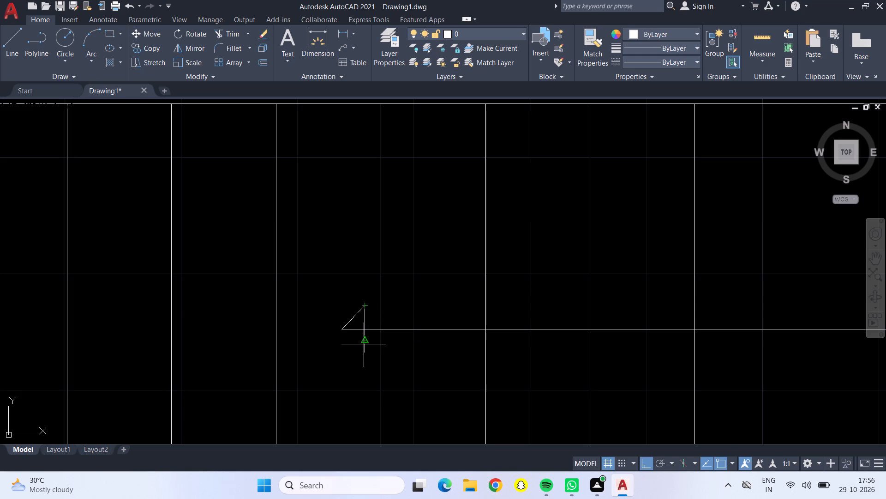
click(364, 348)
click(342, 330)
Draw two inner lines from the arrowhead's tip to its base, one above and one below the direction line.
scroll(357, 336, up, 4)
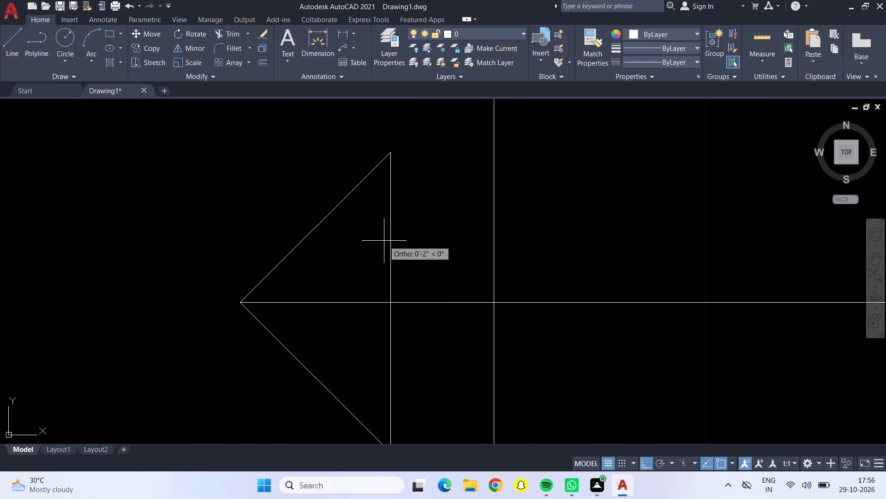
click(390, 239)
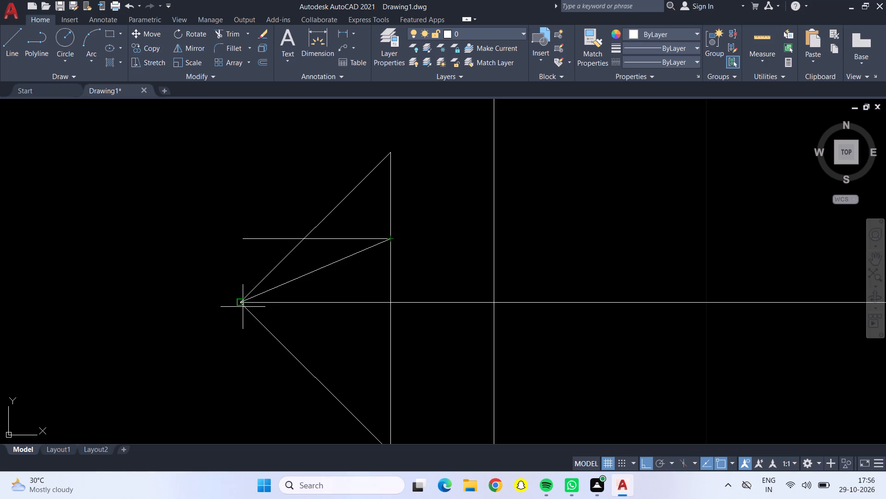
click(241, 303)
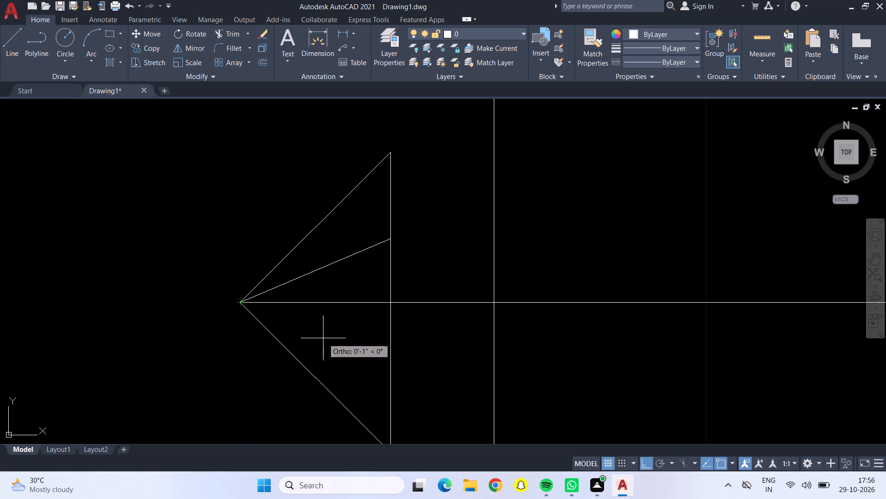
click(387, 377)
scroll(386, 374, down, 3)
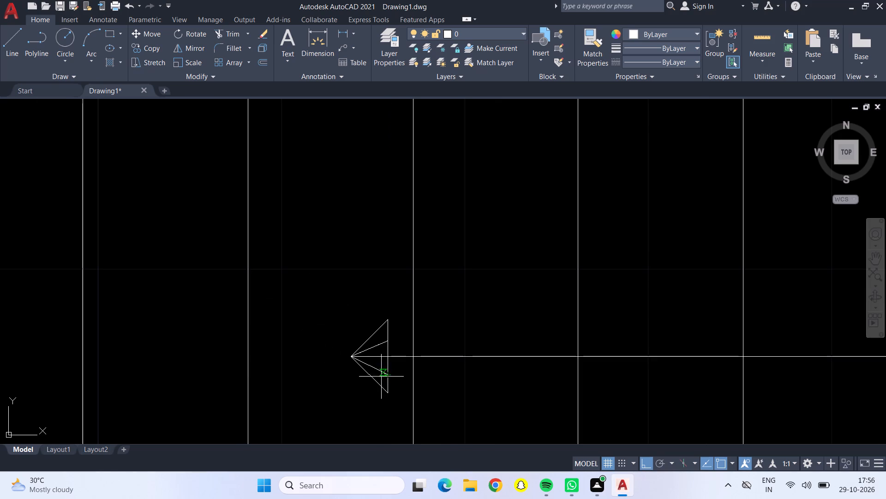
key(Escape)
Draw a small circle centred on the direction line's start point beside the upper flight.
scroll(378, 379, down, 4)
scroll(339, 350, down, 1)
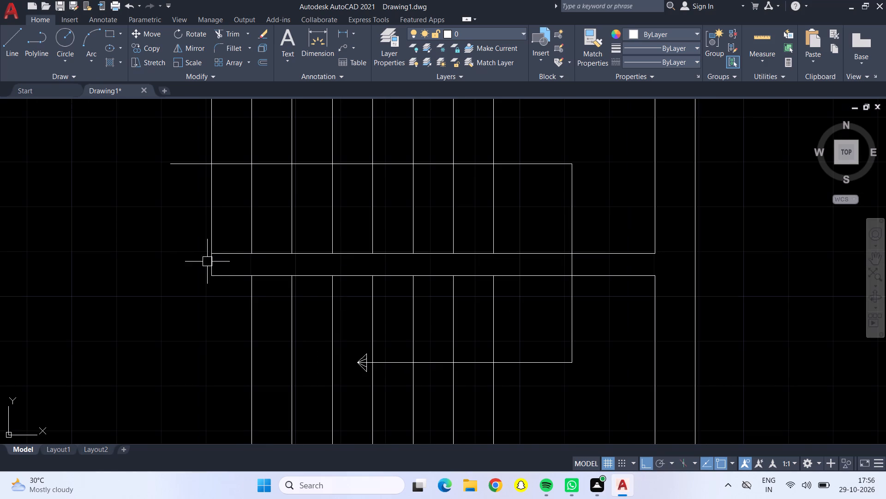
scroll(176, 243, down, 1)
click(67, 42)
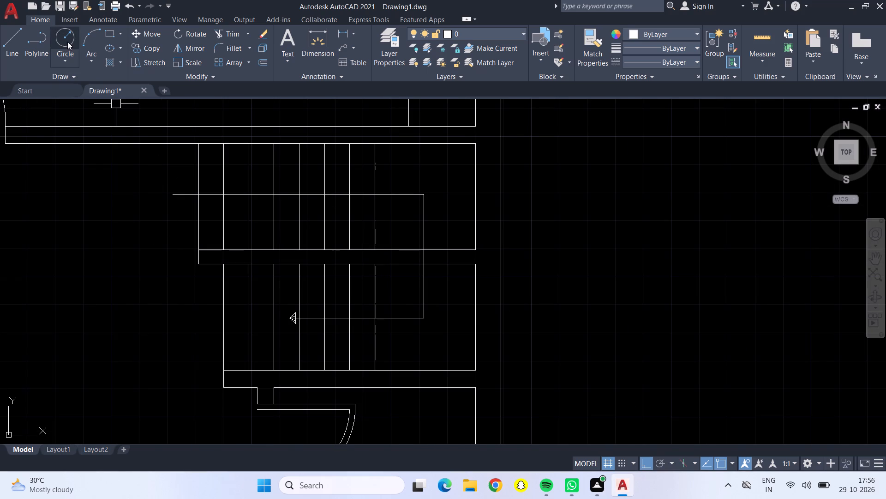
scroll(171, 194, up, 3)
click(171, 194)
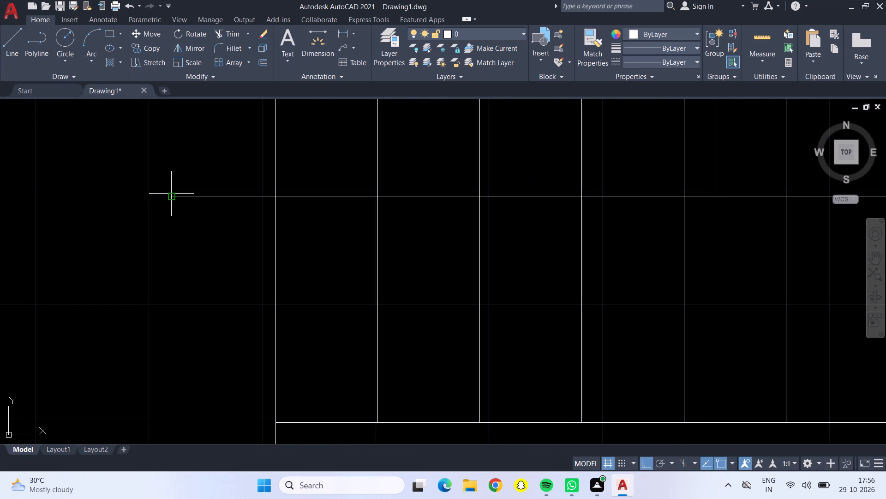
click(157, 189)
Draw lines from the small circle's centre to its top, bottom and left quadrants to complete the cross inside it.
click(10, 38)
click(171, 198)
scroll(172, 185, up, 4)
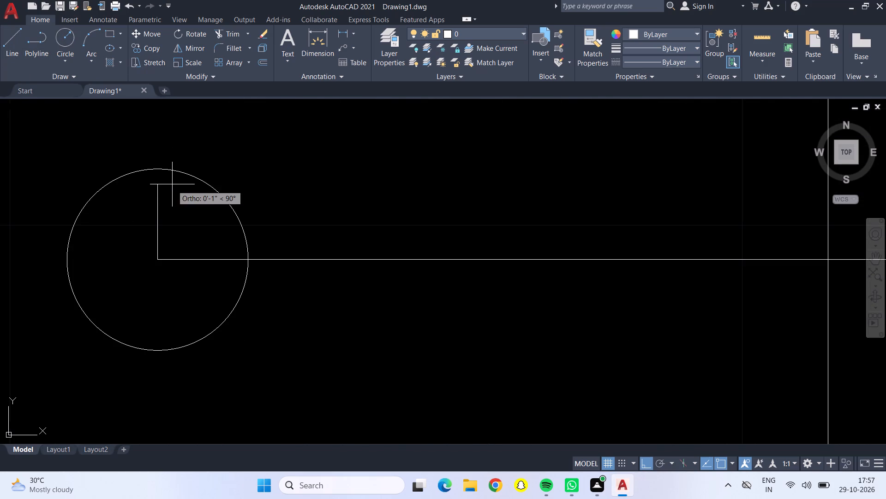
click(157, 170)
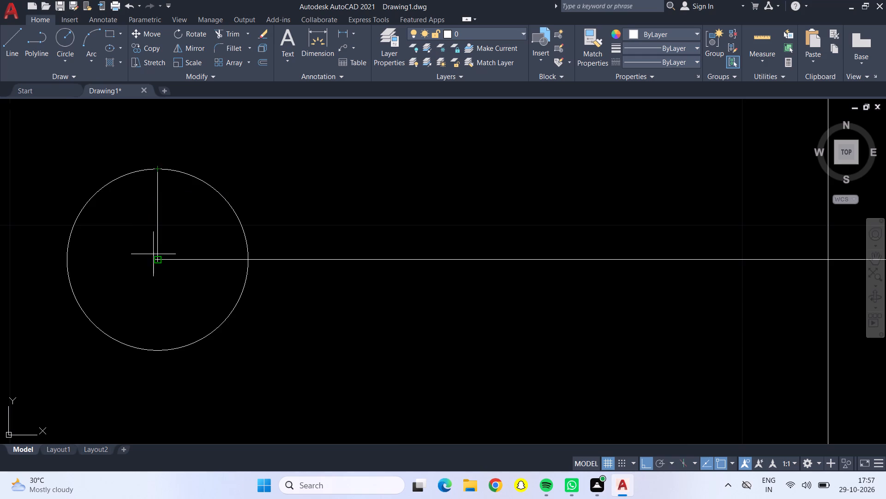
click(157, 258)
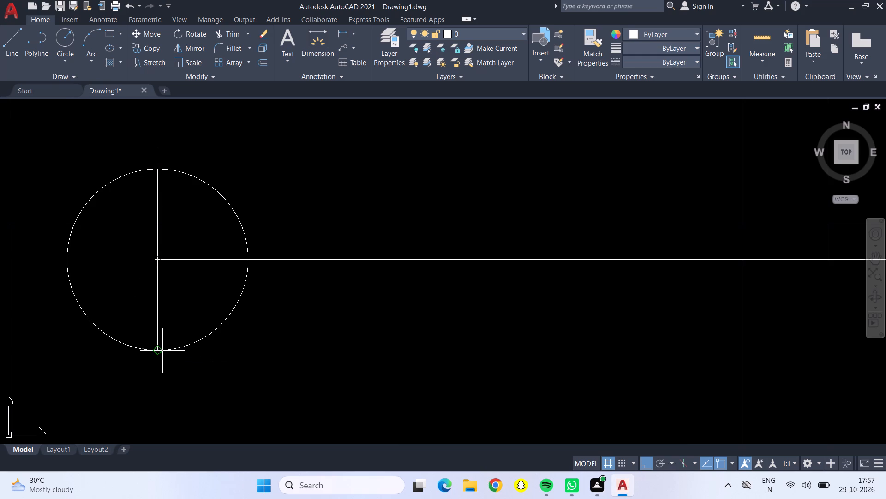
click(158, 350)
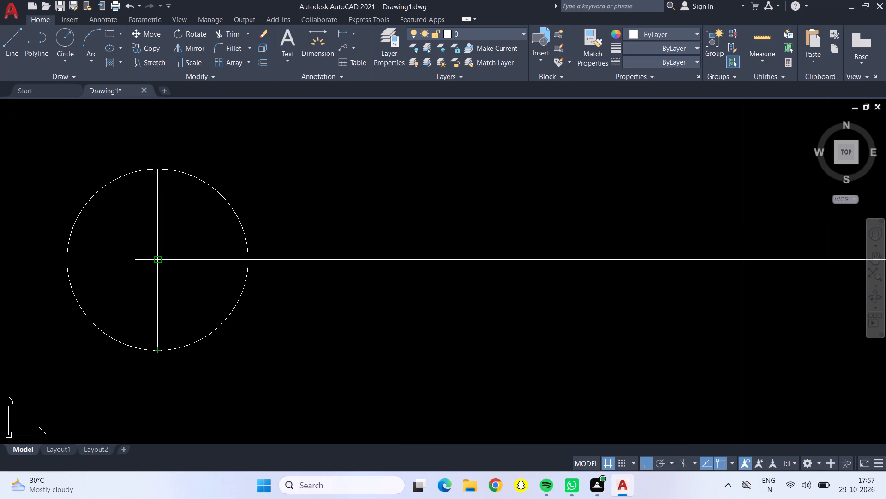
click(156, 258)
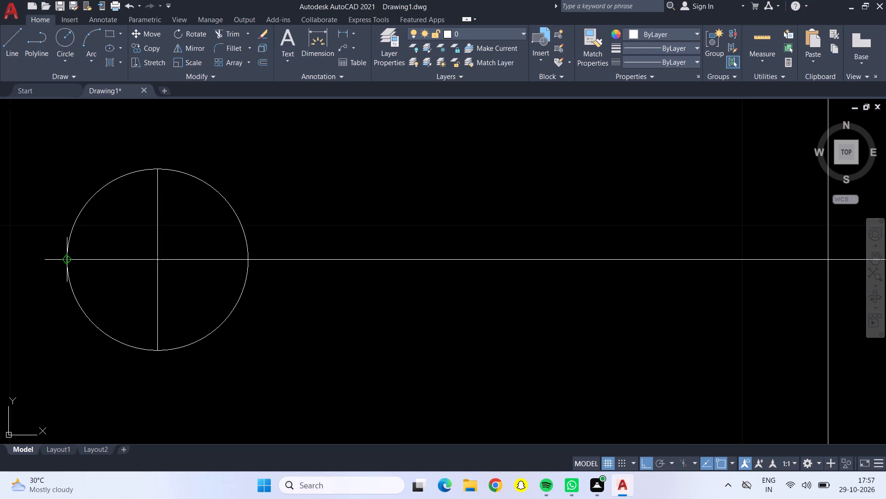
click(68, 256)
key(Escape)
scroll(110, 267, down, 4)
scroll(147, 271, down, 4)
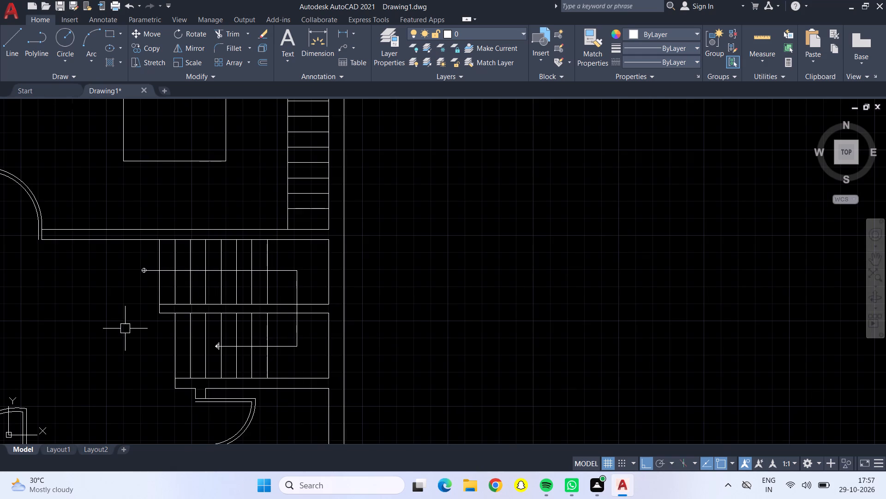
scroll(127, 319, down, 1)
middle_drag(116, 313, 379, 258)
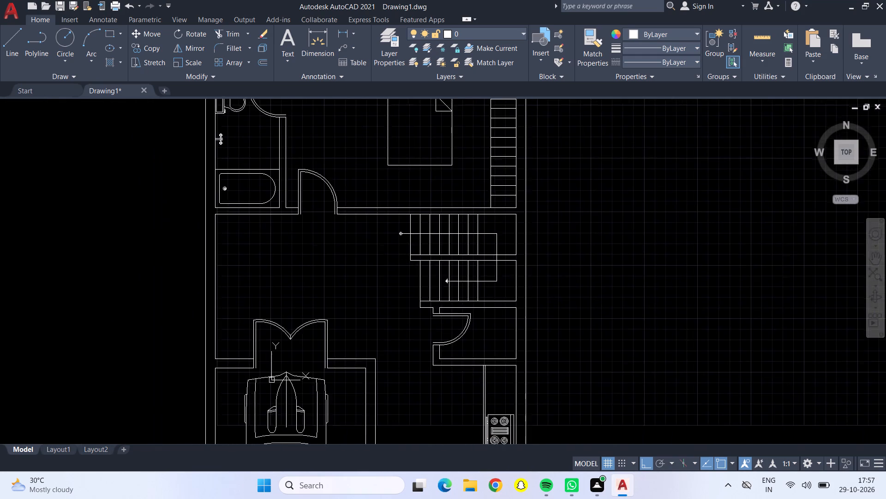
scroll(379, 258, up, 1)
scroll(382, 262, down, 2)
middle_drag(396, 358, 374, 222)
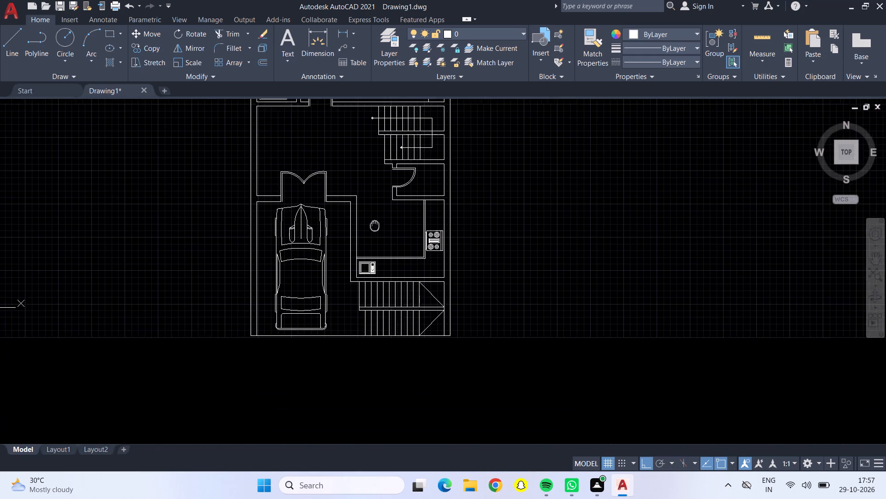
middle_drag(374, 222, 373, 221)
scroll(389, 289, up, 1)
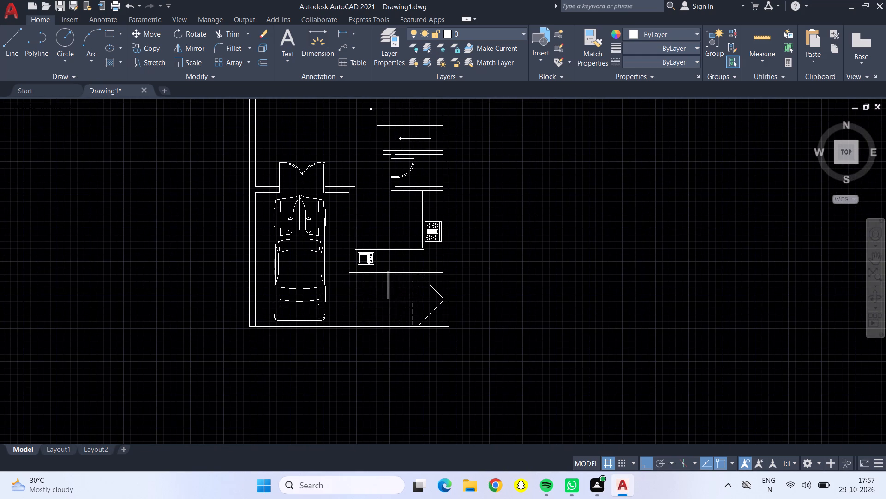
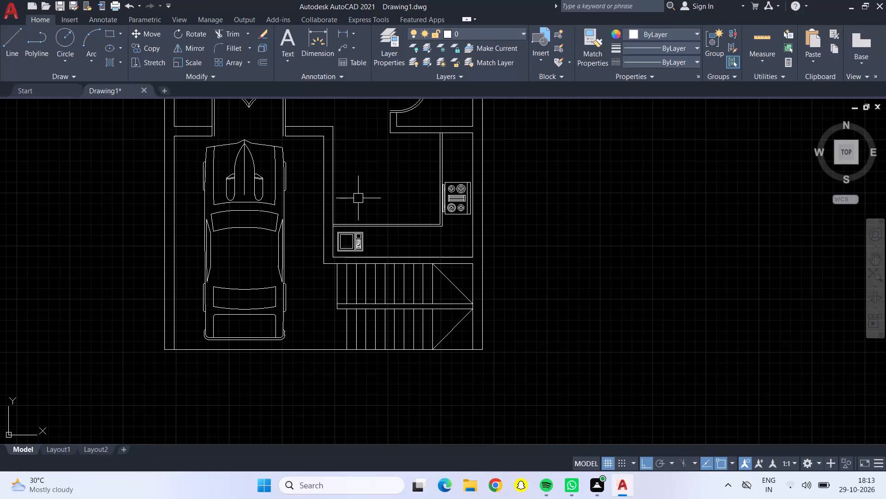
Review the house floor plan from the parking area, kitchen and stairs up to the bedroom and bathroom.
middle_drag(414, 162, 418, 365)
scroll(415, 364, up, 1)
scroll(326, 243, down, 1)
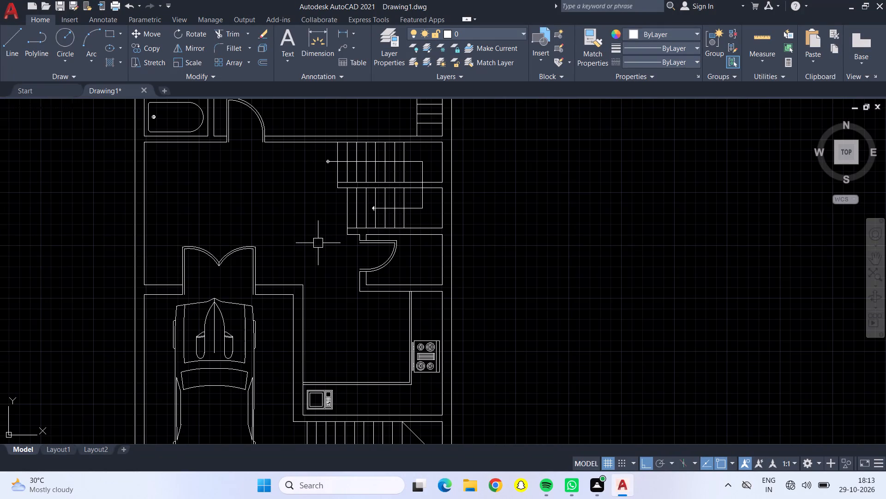
middle_drag(307, 172, 359, 300)
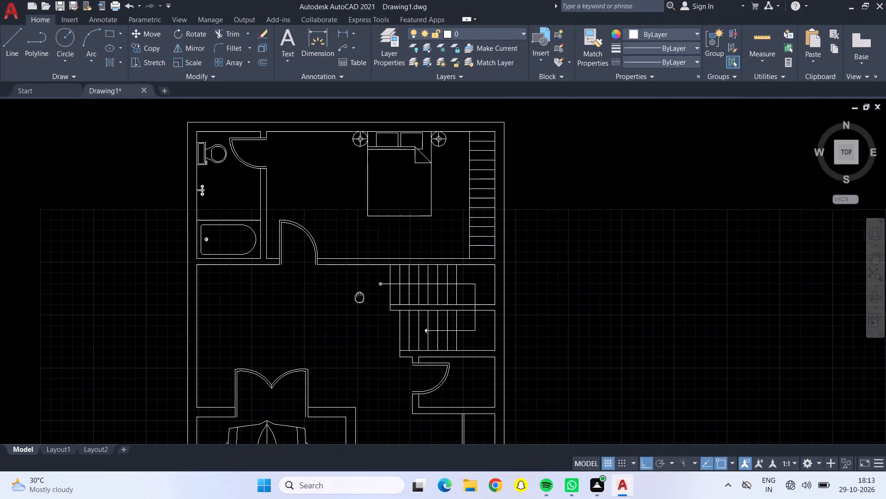
middle_drag(359, 300, 359, 302)
middle_click(359, 302)
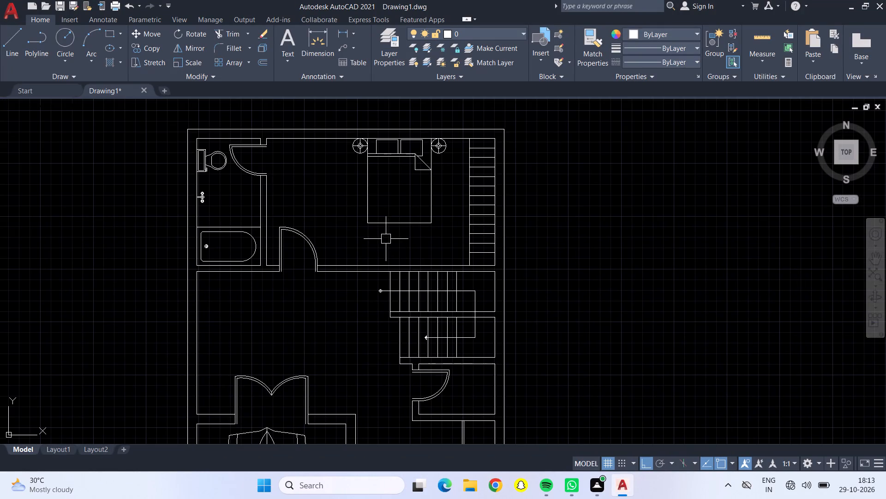
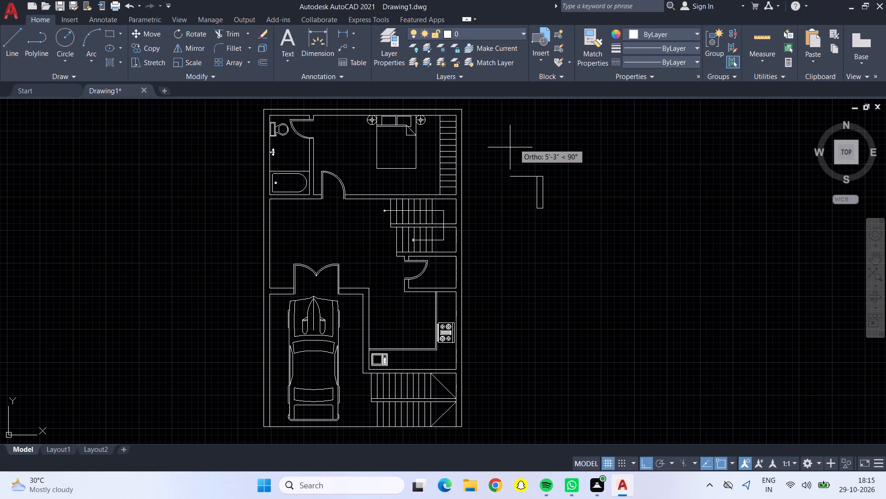
Close the narrow rectangular window outline beside the floor plan with its last line.
click(536, 178)
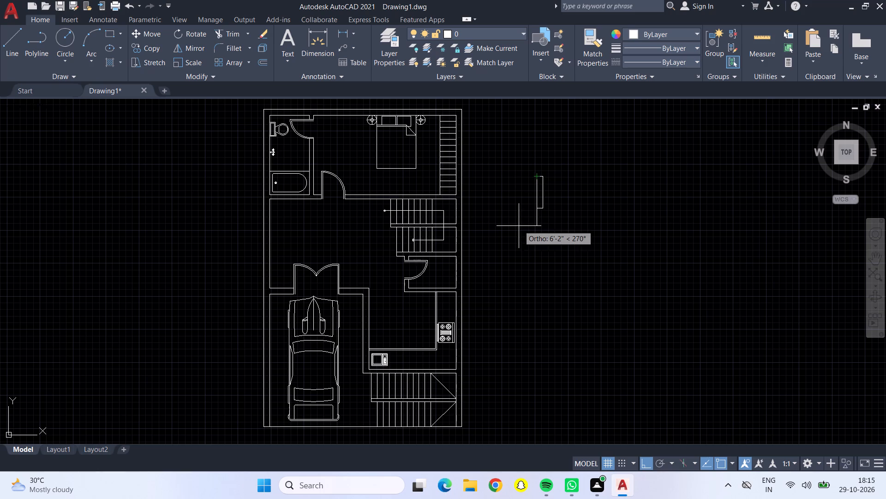
key(Return)
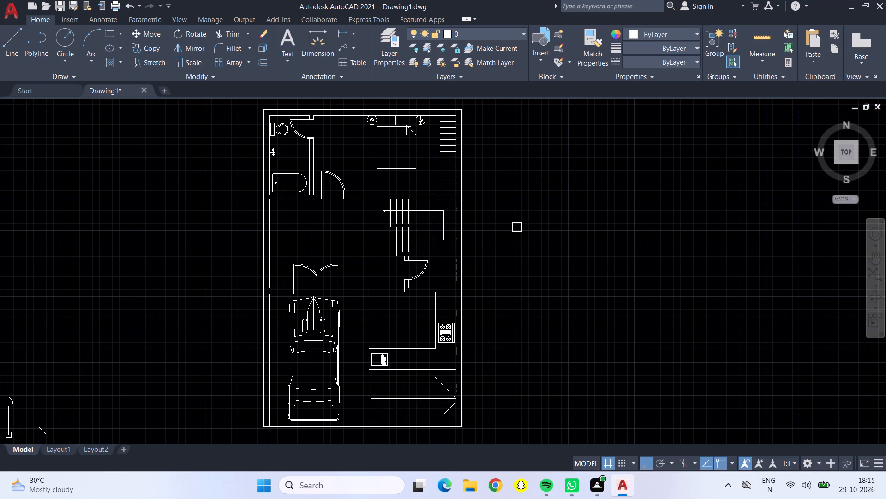
Offset both long sides of the narrow window rectangle inward by 3" to form the glazing lines.
scroll(521, 203, up, 3)
middle_drag(635, 173, 575, 321)
key(o)
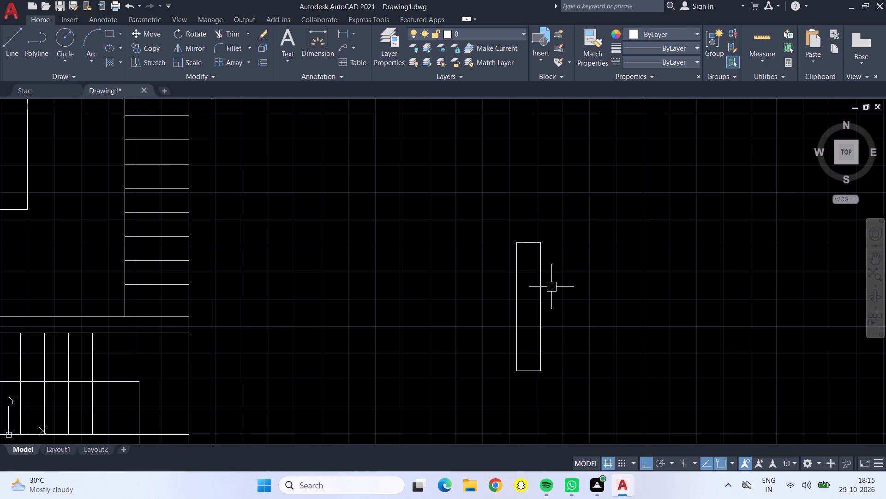
key(Return)
text(3")
key(Return)
click(515, 278)
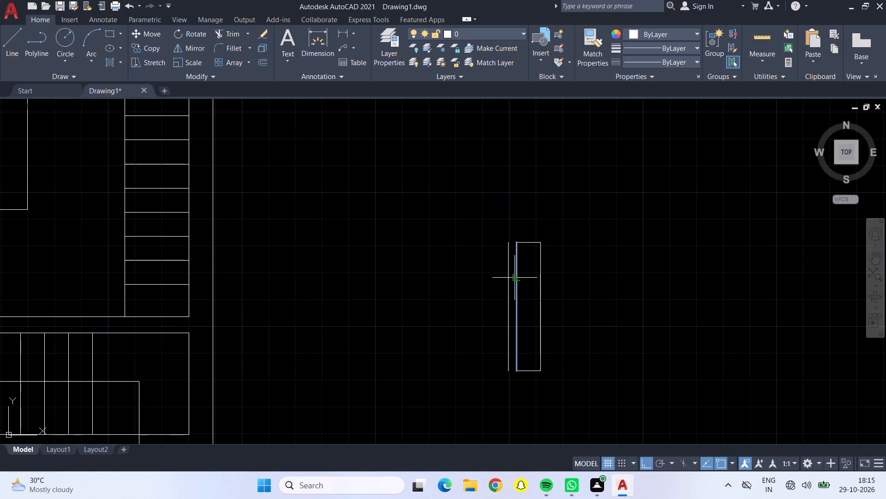
click(536, 288)
click(539, 292)
click(526, 292)
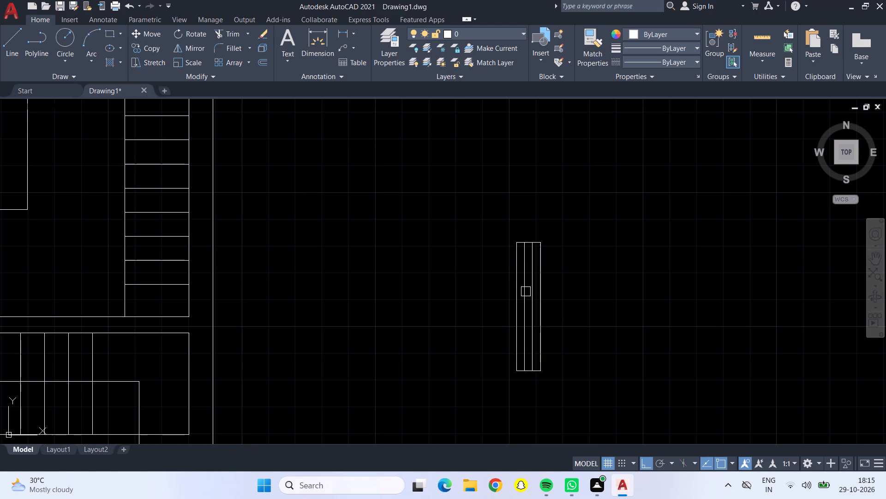
key(Return)
Copy the whole window symbol from the midpoint of its long side onto the kitchen's outer wall beside the stove.
click(467, 218)
drag(587, 401, 555, 355)
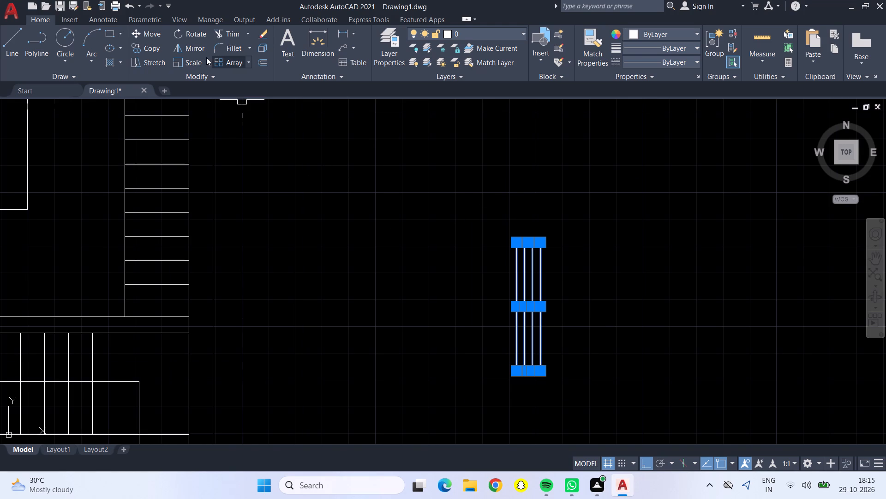
click(144, 46)
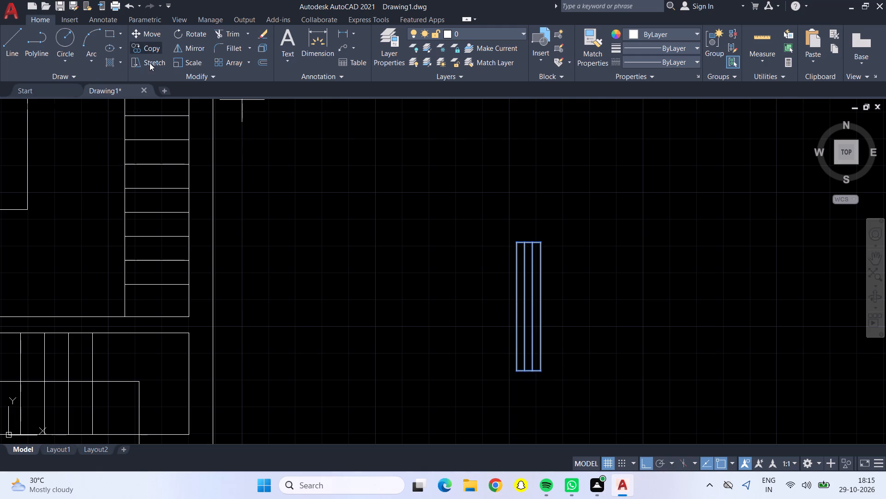
click(517, 305)
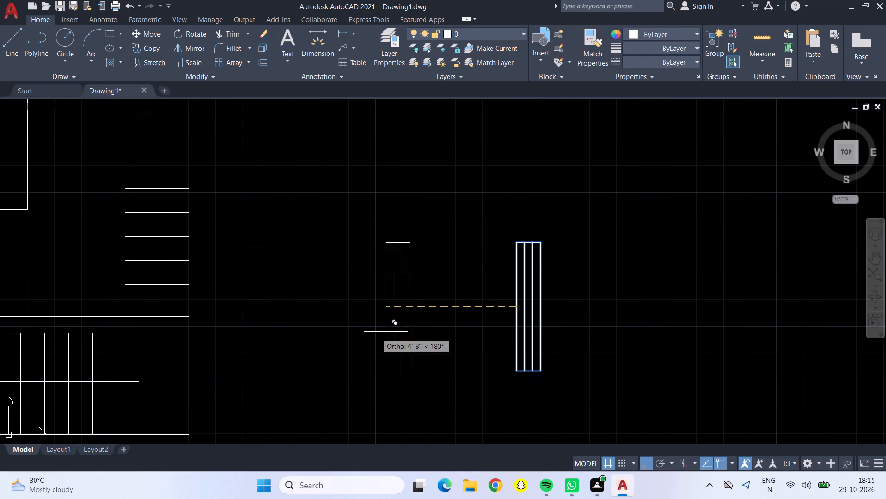
scroll(371, 332, down, 2)
scroll(370, 333, up, 1)
scroll(369, 335, down, 1)
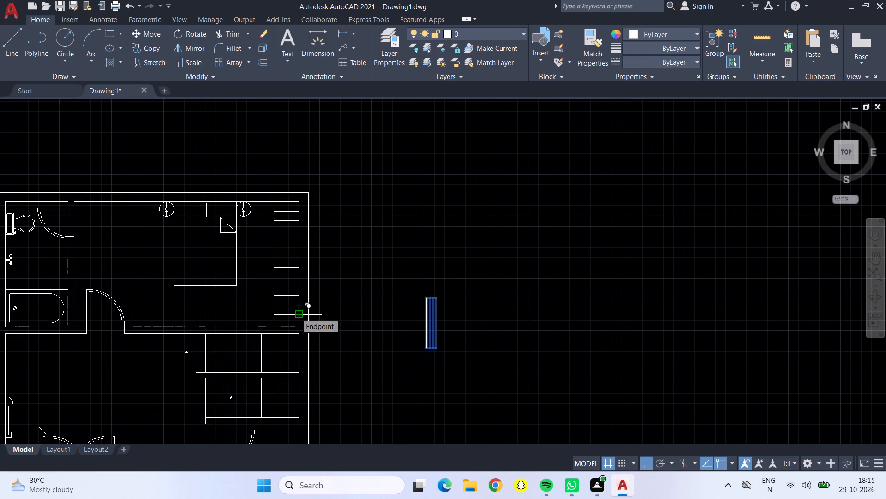
key(F8)
scroll(287, 313, down, 1)
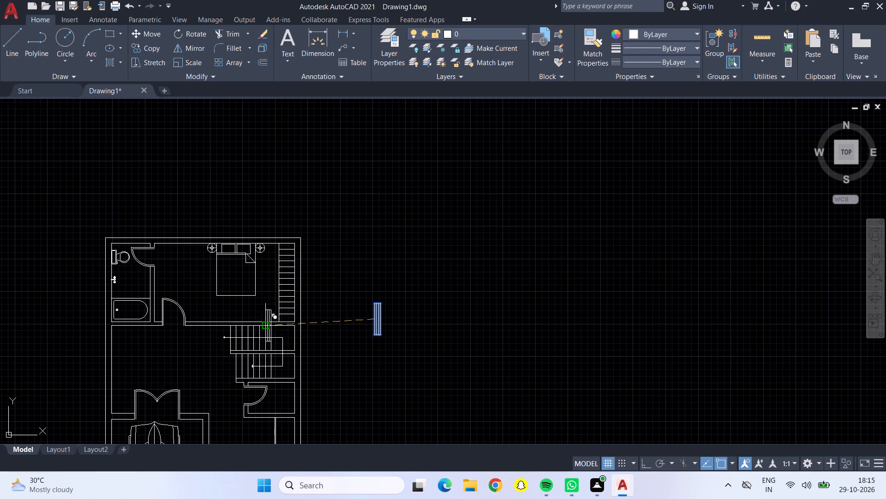
middle_drag(366, 360, 356, 181)
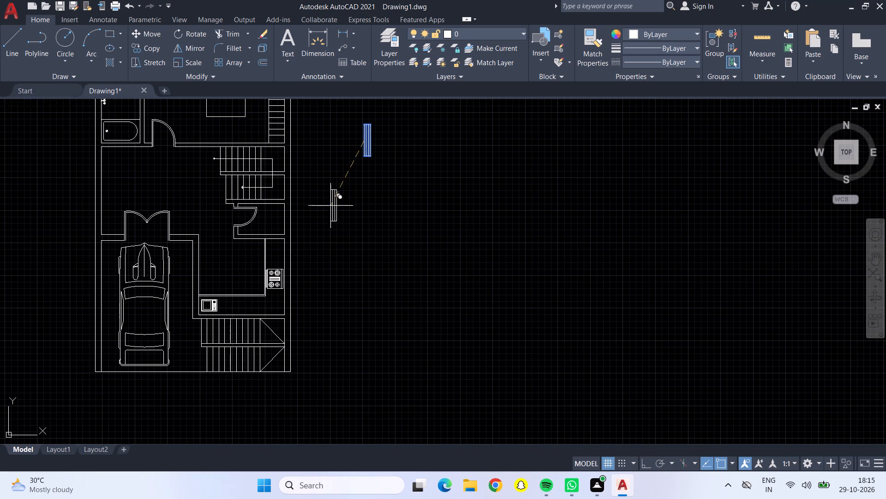
scroll(284, 272, up, 4)
click(275, 289)
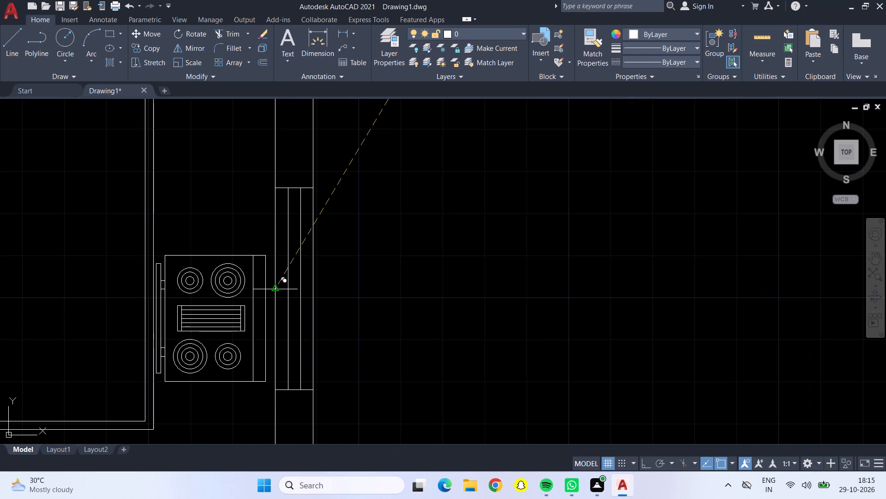
Place another copy of the window symbol in the wall between the car porch and the kitchen.
scroll(282, 282, down, 1)
scroll(282, 282, up, 1)
scroll(282, 282, down, 3)
scroll(226, 287, down, 2)
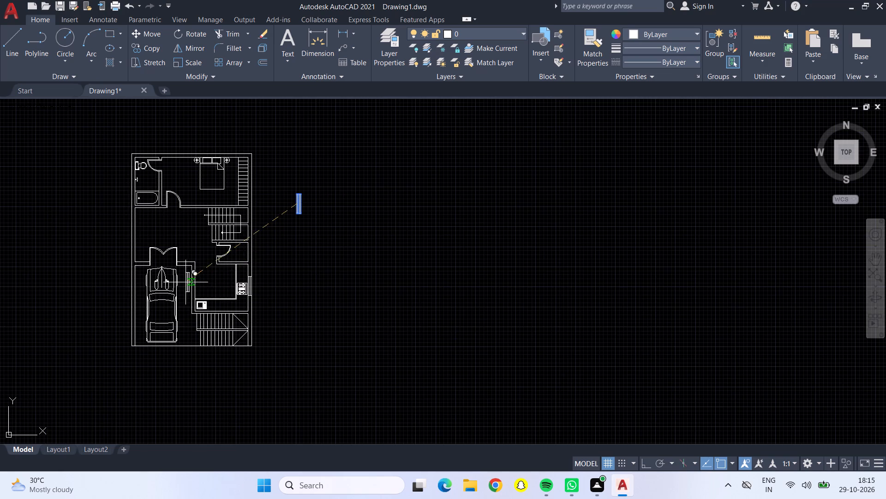
scroll(179, 288, up, 4)
click(261, 260)
Place a copy of the window symbol in the hall's outer wall, opposite the stairs.
scroll(261, 260, down, 5)
scroll(219, 224, up, 3)
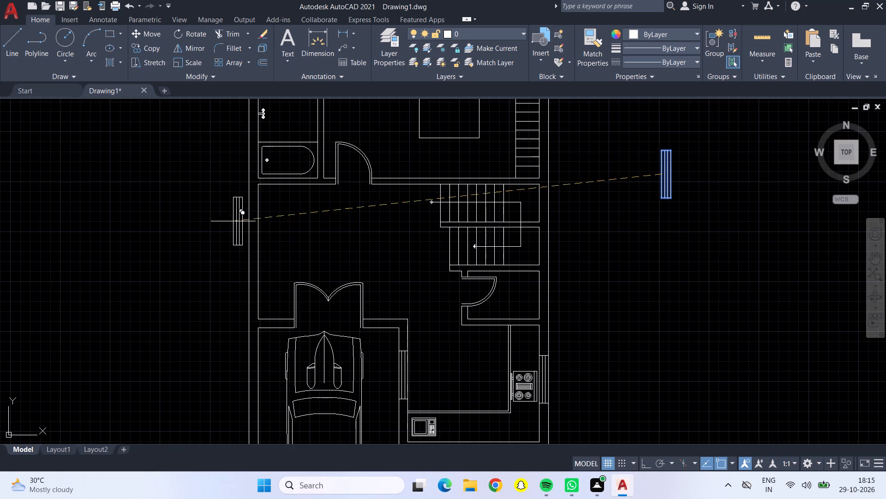
scroll(243, 241, up, 2)
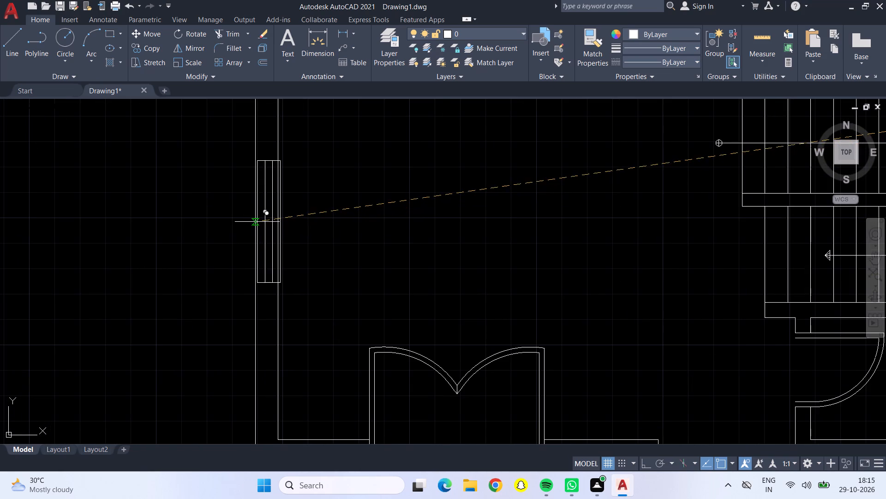
click(254, 201)
Place a copy of the window symbol in the outer wall beside the indoor stairs and end the copying.
scroll(276, 213, down, 3)
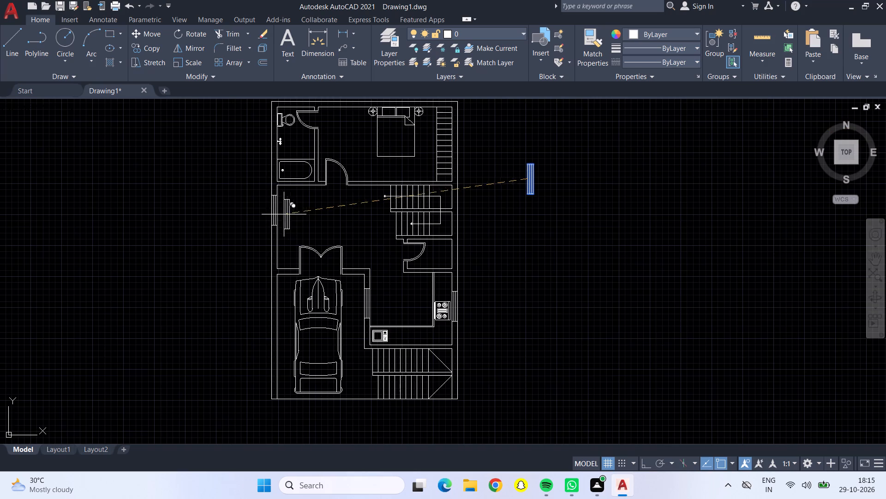
middle_drag(308, 207, 291, 261)
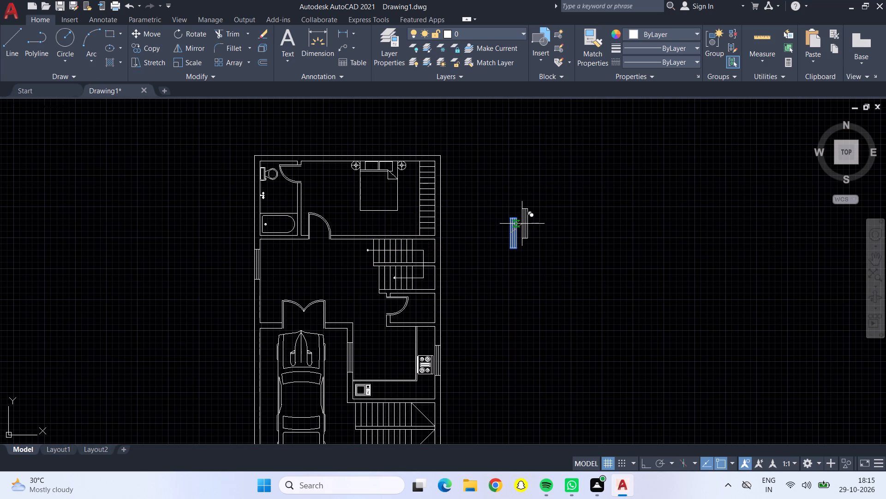
scroll(428, 268, up, 2)
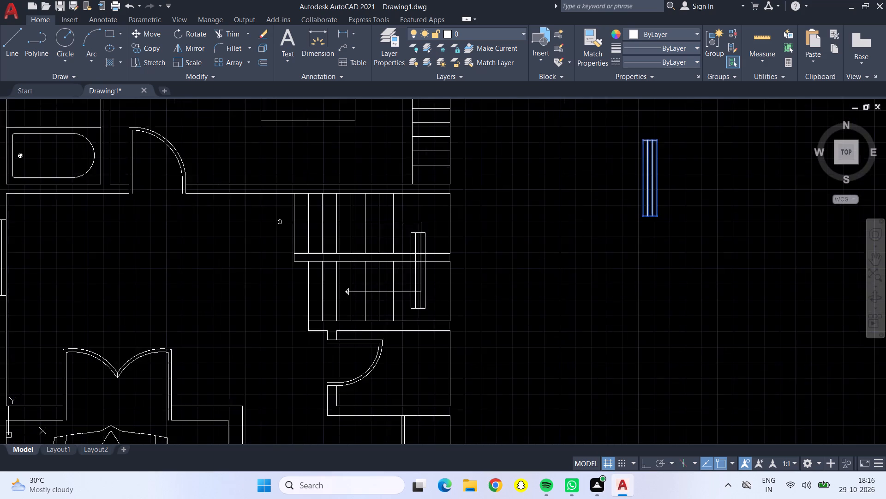
scroll(407, 270, up, 1)
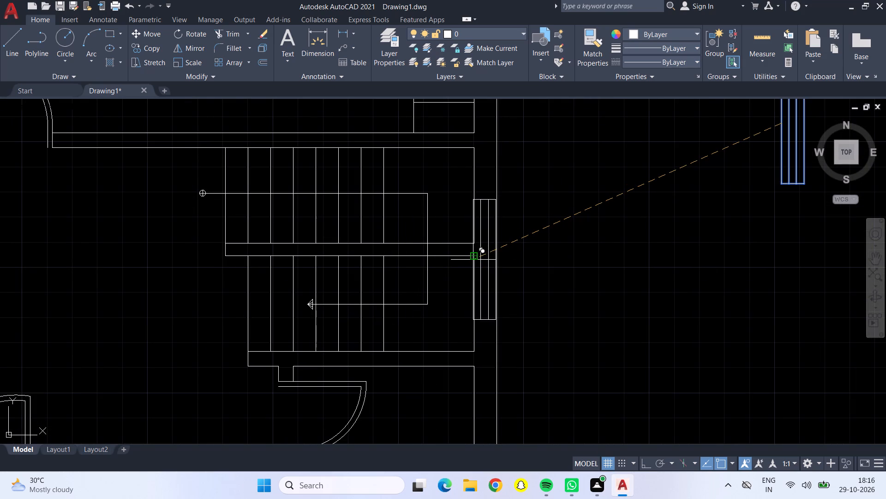
click(473, 260)
scroll(481, 262, down, 3)
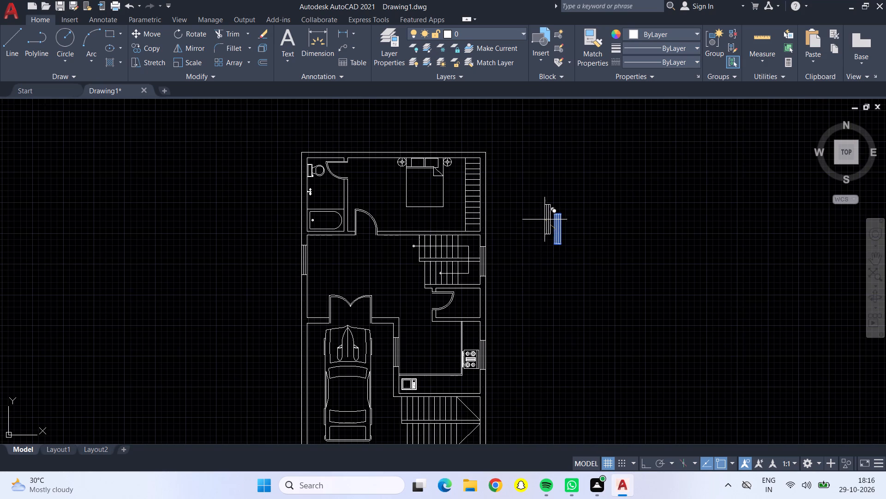
key(Escape)
Rotate the original window symbol beside the plan by 270° so it lies horizontally.
click(542, 203)
drag(615, 279, 607, 282)
click(199, 33)
click(575, 240)
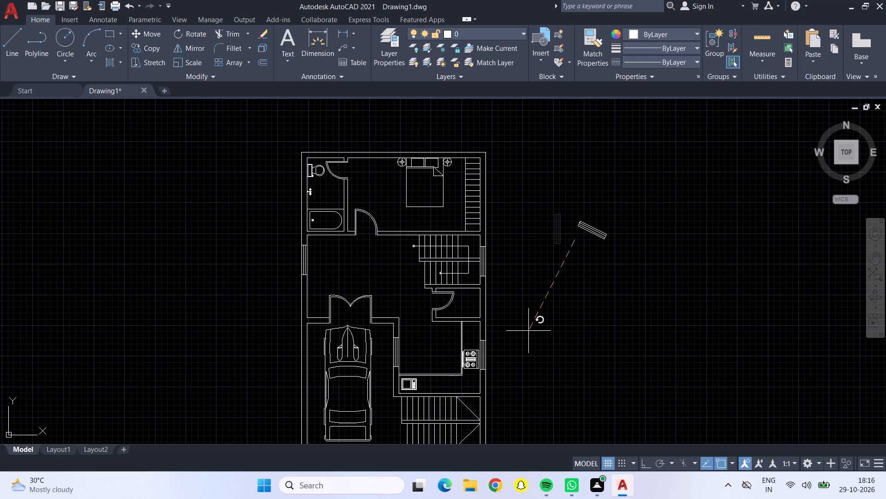
key(F8)
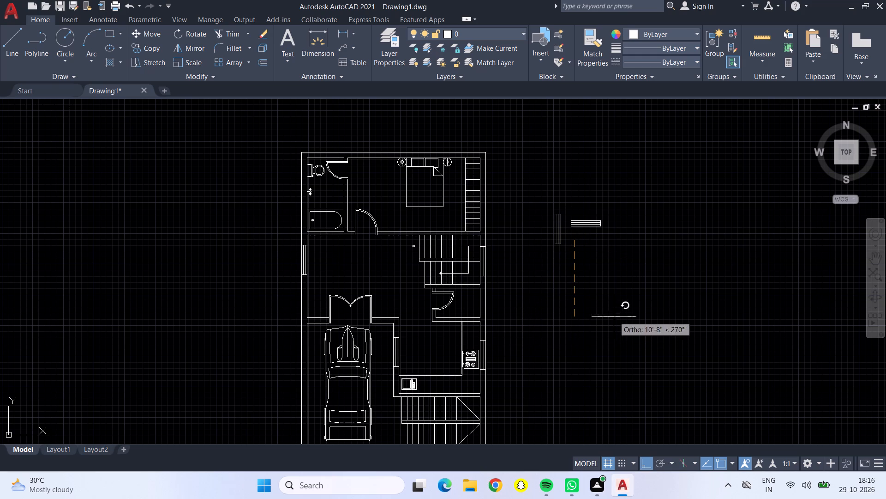
drag(614, 316, 610, 316)
Offset the left short edge of the horizontal window symbol inward by 2' to divide it.
scroll(568, 225, up, 3)
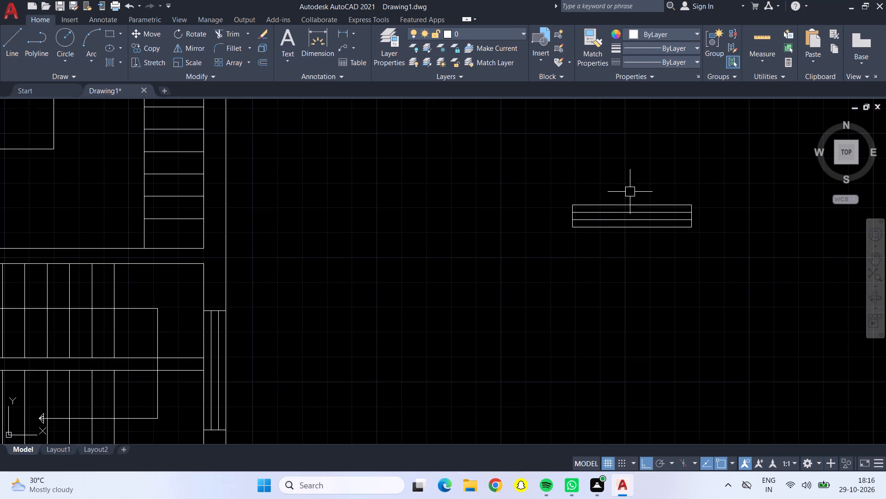
key(o)
key(Return)
key(2)
key(apostrophe)
key(Return)
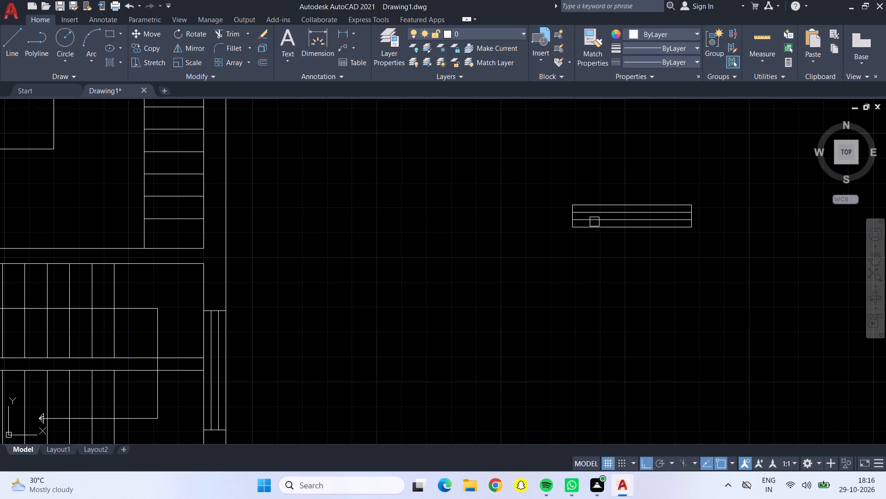
scroll(568, 213, up, 3)
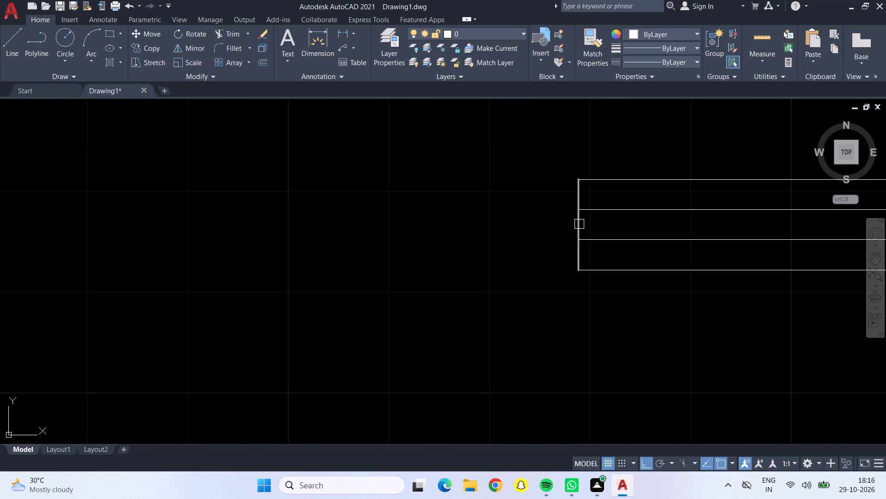
click(579, 224)
scroll(641, 233, down, 1)
scroll(641, 233, up, 1)
scroll(641, 233, down, 1)
click(726, 227)
scroll(697, 211, down, 2)
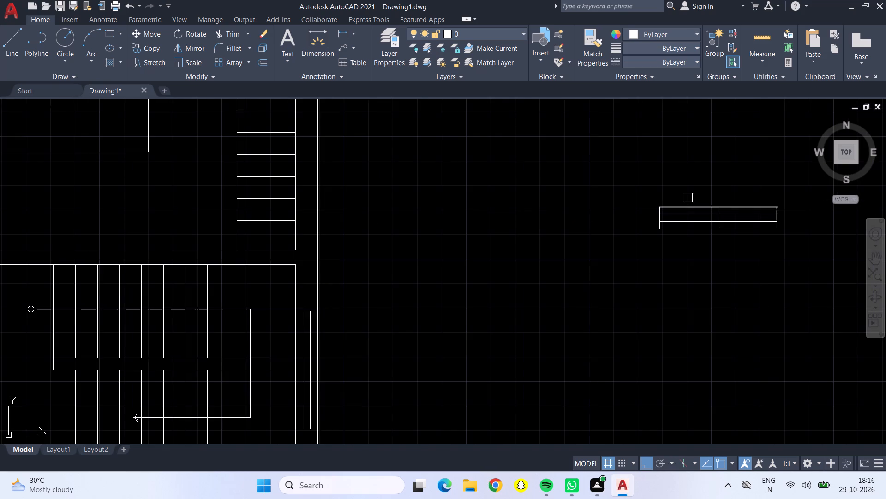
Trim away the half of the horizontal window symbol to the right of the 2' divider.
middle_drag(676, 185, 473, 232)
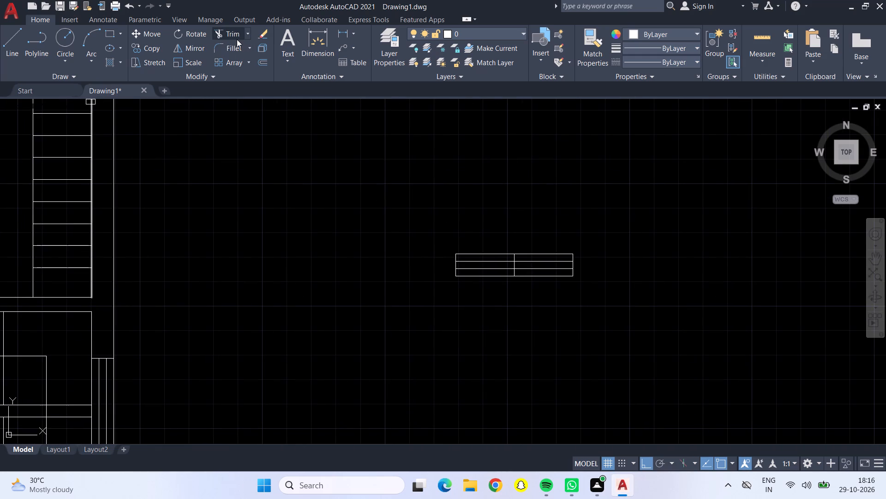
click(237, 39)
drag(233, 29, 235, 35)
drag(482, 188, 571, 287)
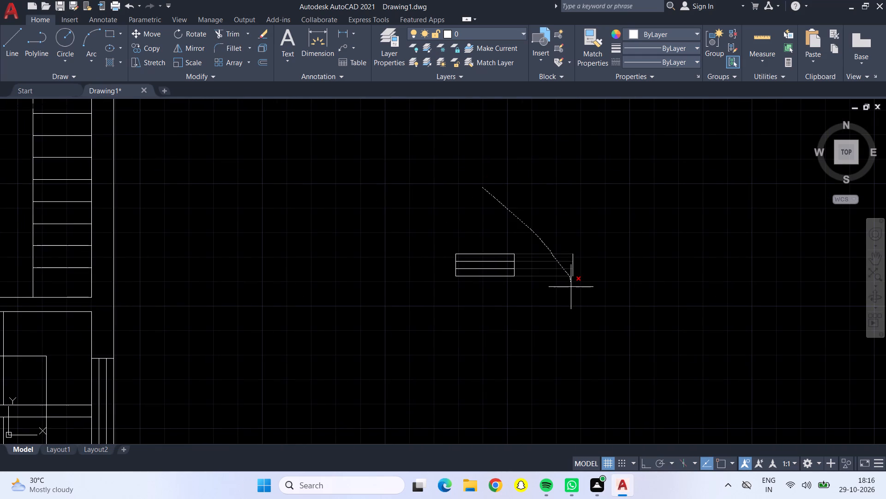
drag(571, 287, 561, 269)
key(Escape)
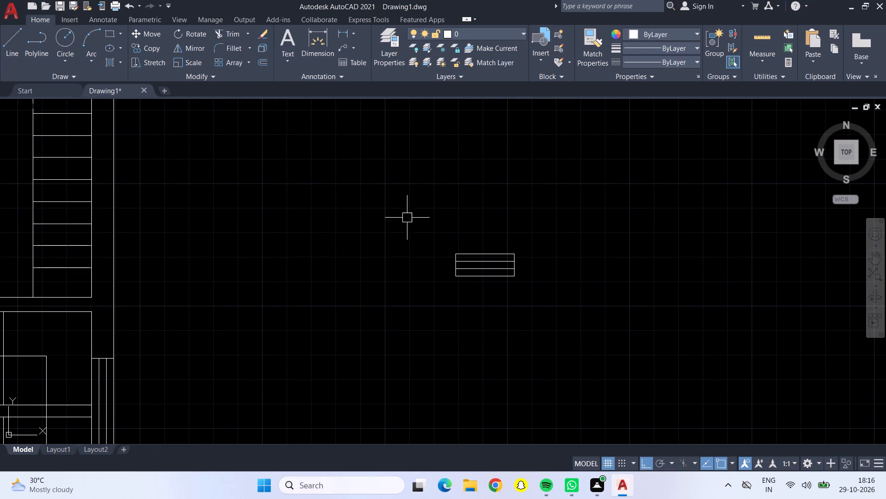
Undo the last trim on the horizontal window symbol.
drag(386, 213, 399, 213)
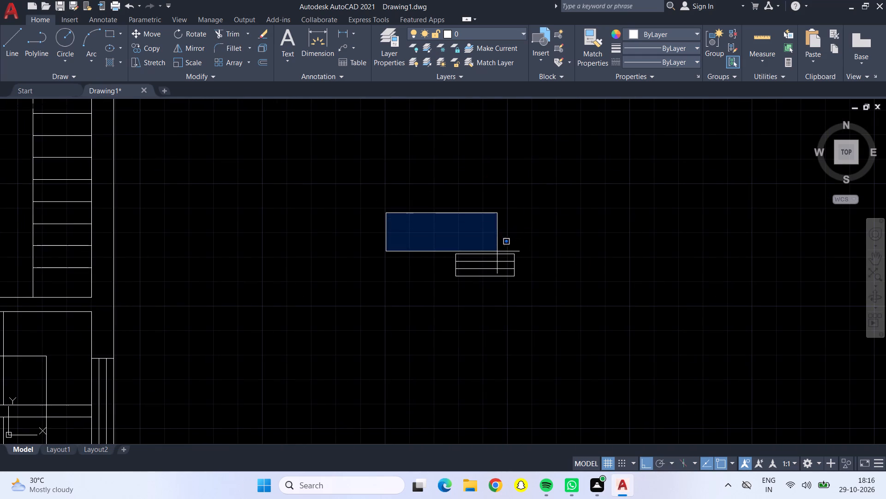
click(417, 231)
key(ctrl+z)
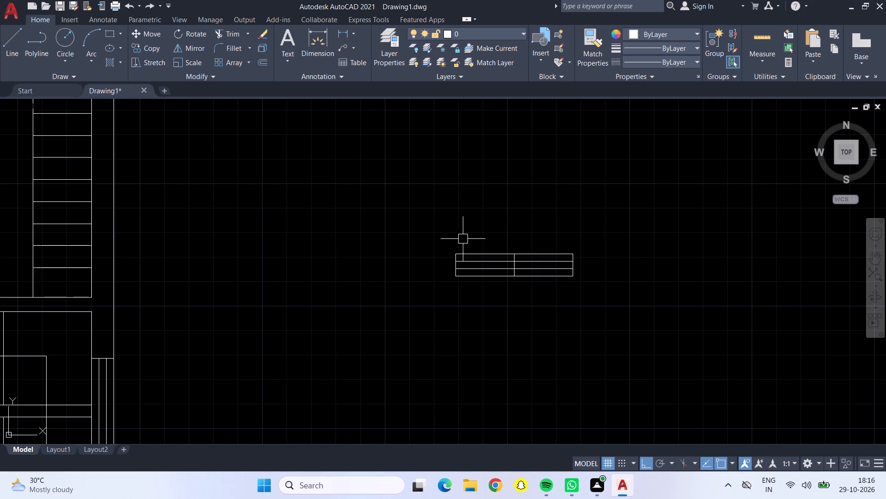
Delete the 2' divider line from the middle of the horizontal window symbol.
key(Escape)
scroll(508, 259, up, 2)
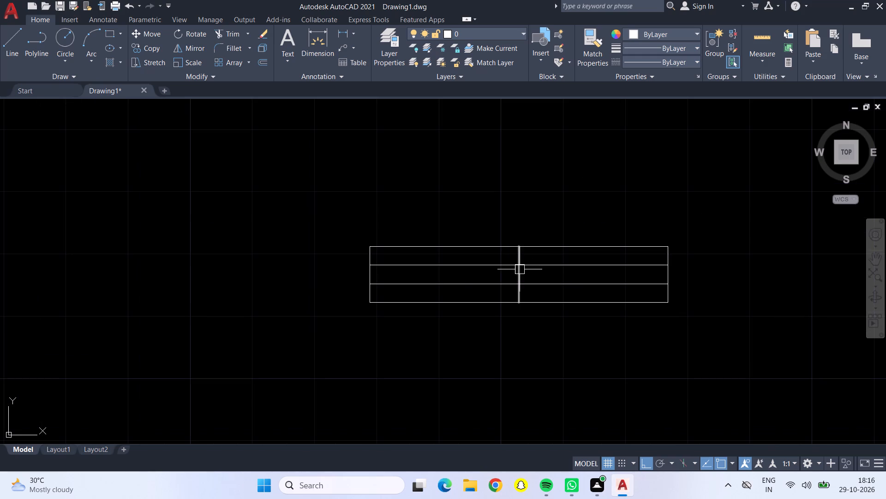
click(520, 269)
key(Delete)
Move the horizontal window symbol into the bedroom's outer wall behind the bed, aligning its long edge's midpoint with the wall's outer line.
scroll(526, 283, down, 3)
drag(428, 236, 438, 235)
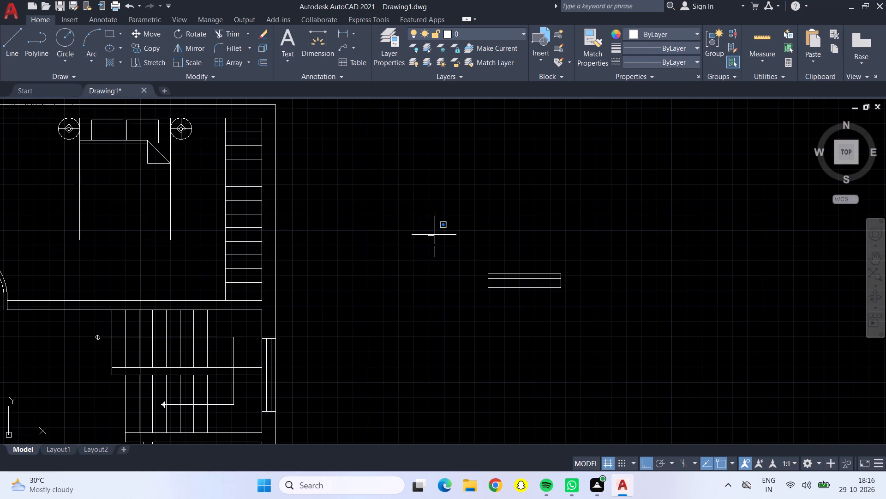
drag(438, 235, 483, 243)
drag(605, 334, 596, 317)
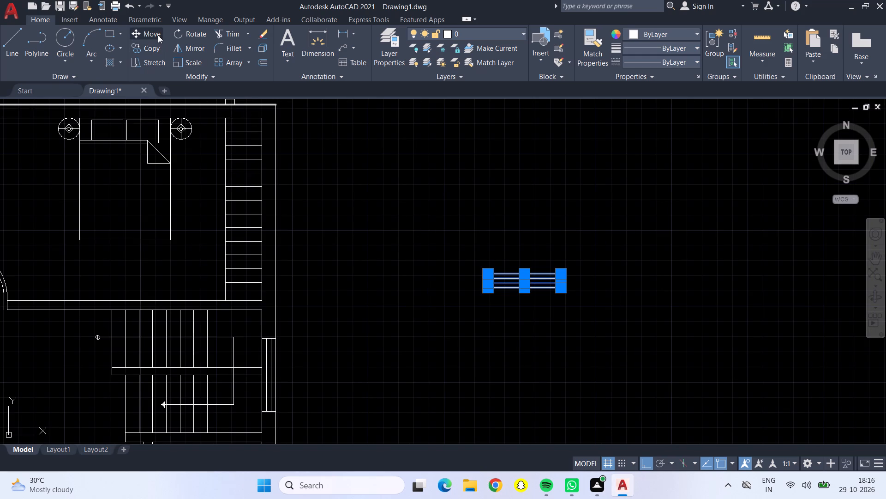
click(156, 31)
click(525, 274)
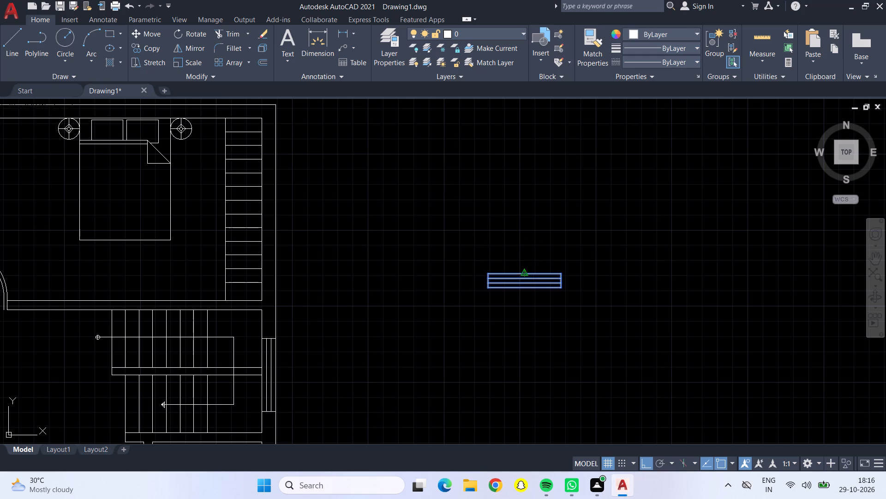
scroll(343, 222, down, 3)
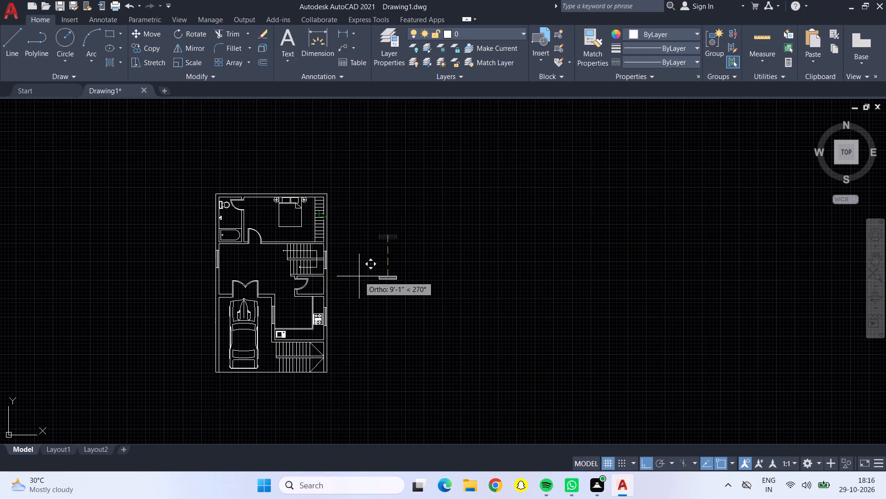
scroll(359, 276, down, 2)
key(F8)
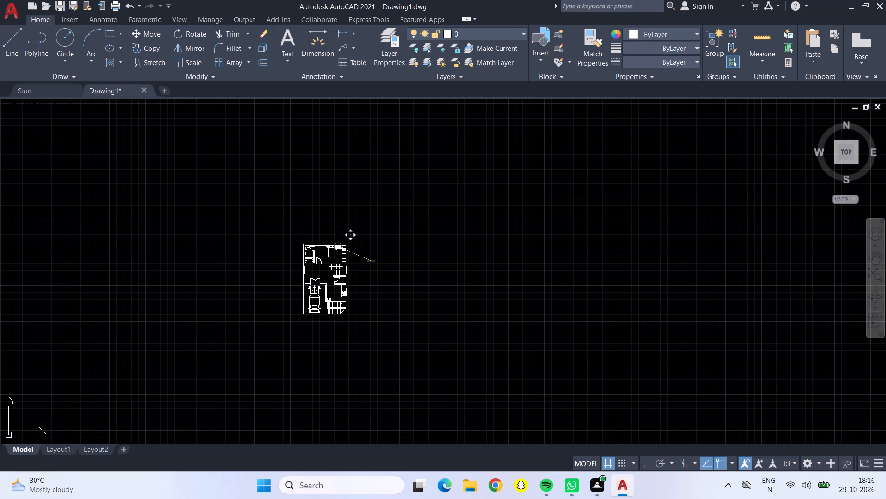
scroll(314, 231, up, 4)
scroll(462, 328, up, 3)
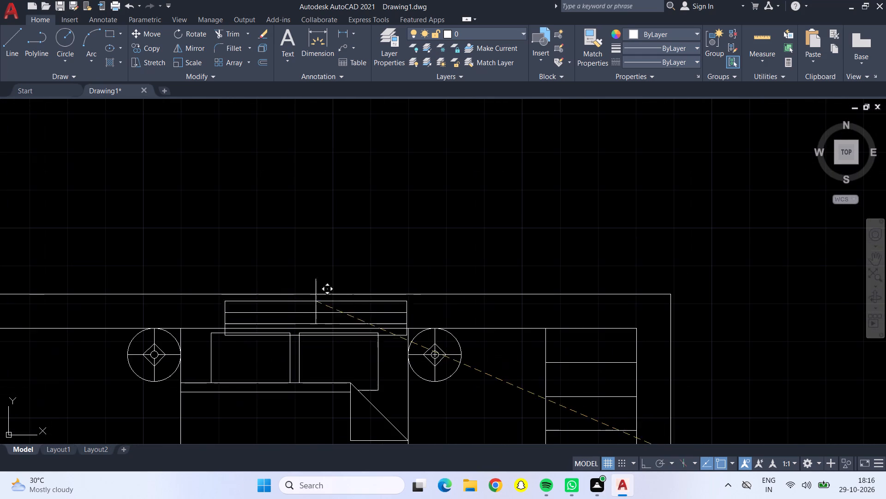
scroll(304, 294, up, 1)
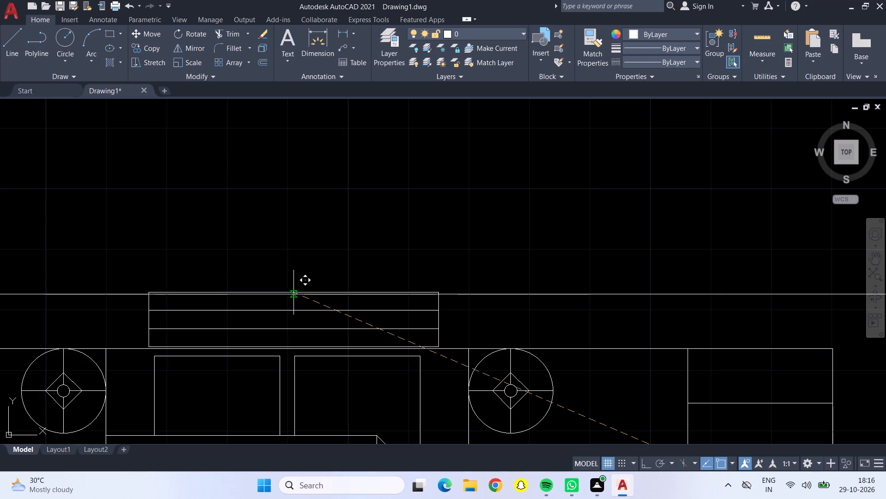
click(292, 293)
Copy the bedroom window symbol to the empty space outside the plan, just above the bathroom.
scroll(294, 298, down, 4)
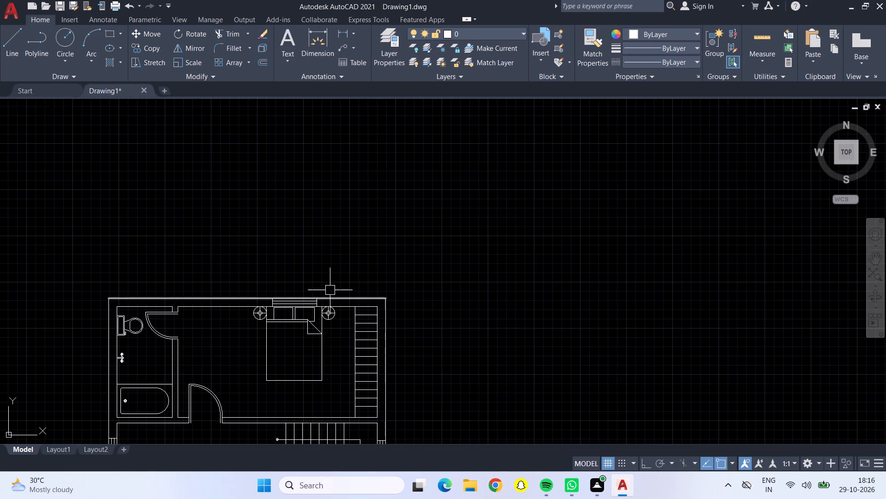
scroll(331, 289, down, 3)
scroll(316, 295, up, 3)
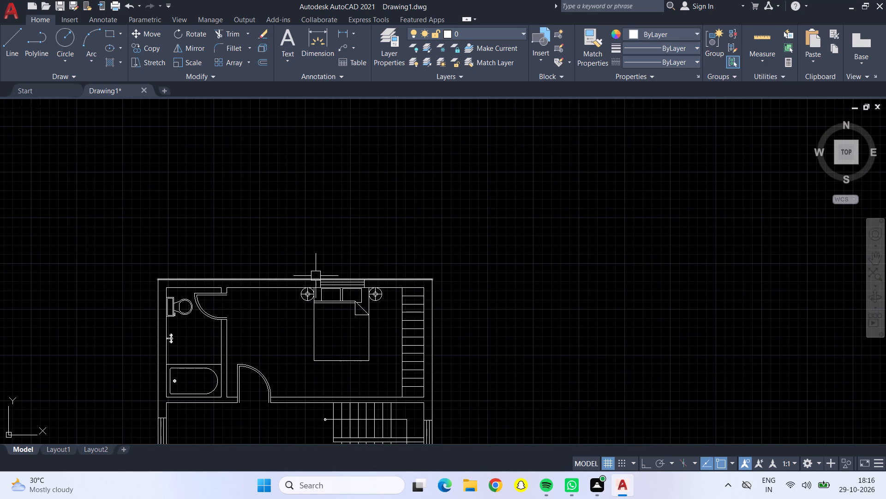
scroll(325, 284, up, 3)
click(281, 251)
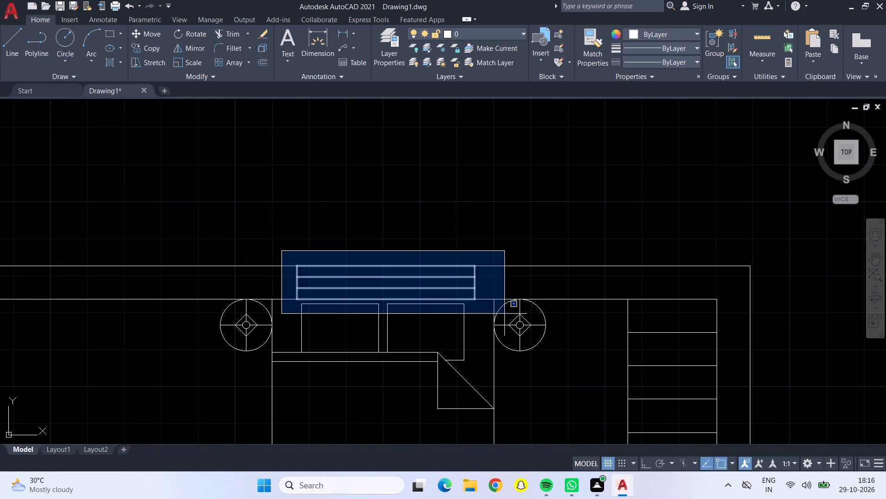
click(479, 309)
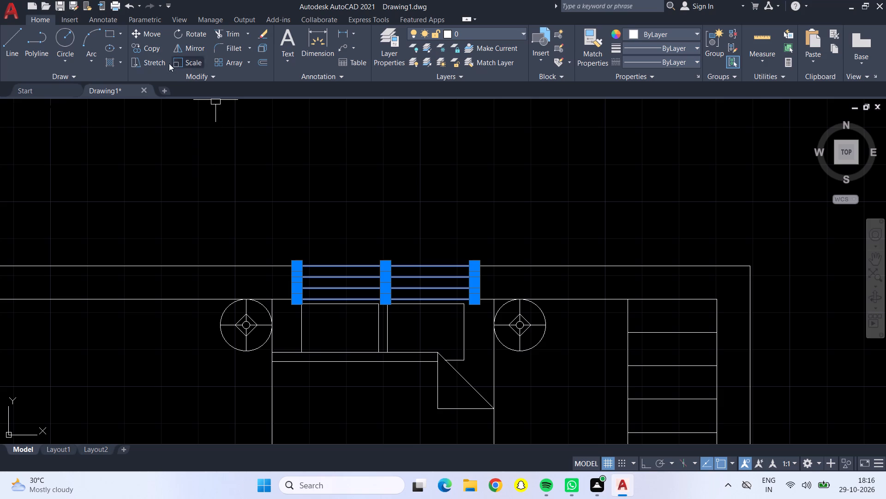
click(153, 49)
click(416, 280)
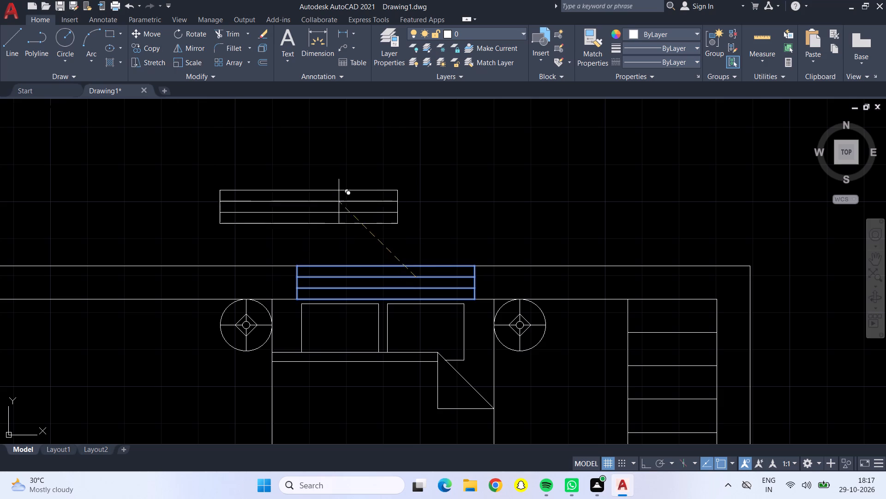
scroll(329, 192, down, 1)
scroll(246, 195, down, 2)
middle_drag(176, 200, 255, 203)
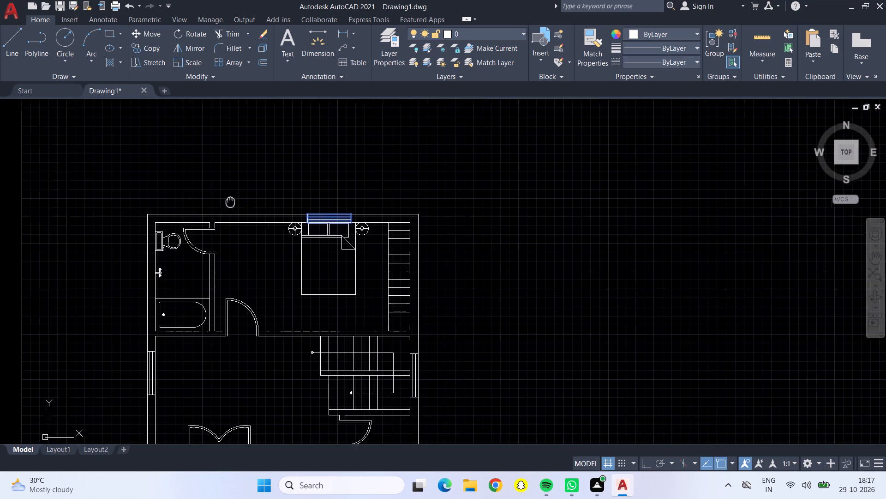
middle_drag(255, 203, 366, 213)
scroll(317, 224, up, 3)
scroll(329, 207, down, 1)
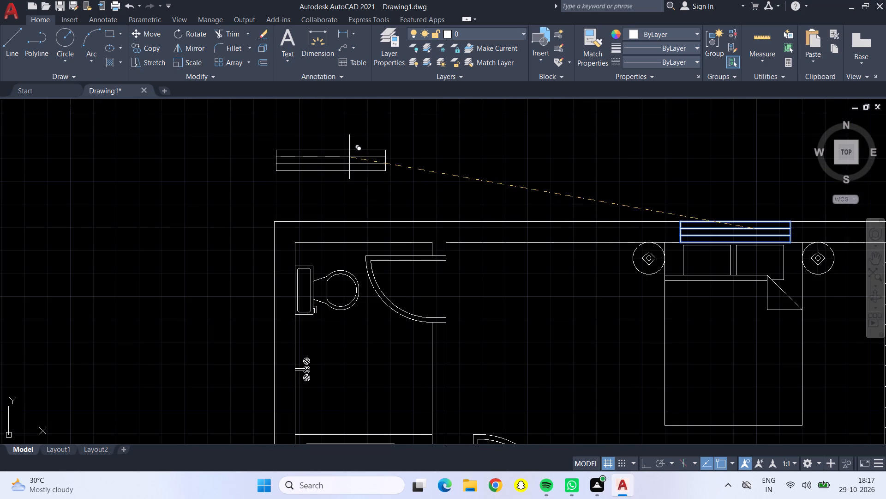
click(349, 157)
key(Escape)
key(Escape)
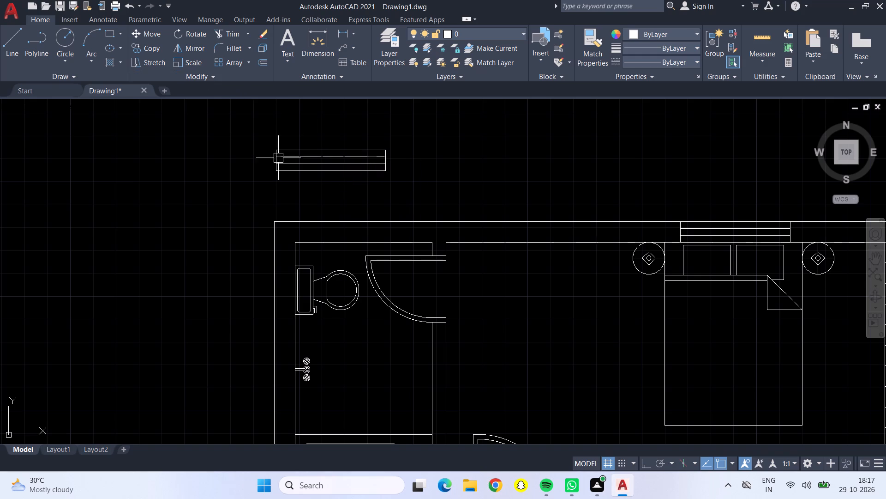
Offset the left short edge of the copied window symbol inward by 2' to divide it.
key(o)
key(Return)
key(2)
key(apostrophe)
key(Return)
scroll(258, 156, up, 3)
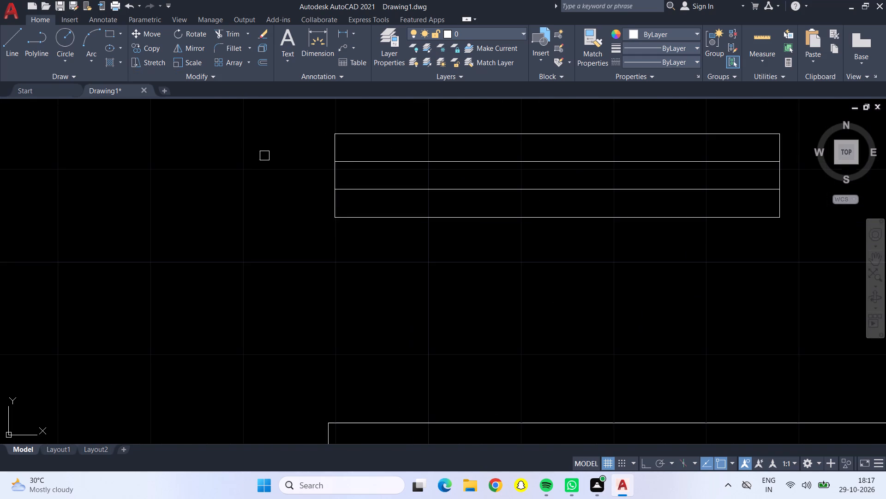
click(336, 168)
click(478, 169)
scroll(516, 170, down, 2)
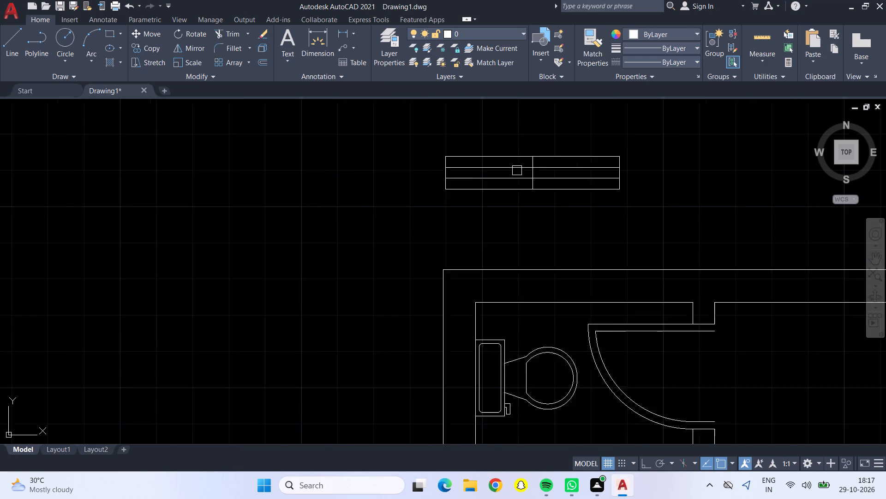
scroll(517, 170, down, 1)
key(Escape)
Trim away the half of the copied window symbol to the left of the 2' divider.
click(219, 31)
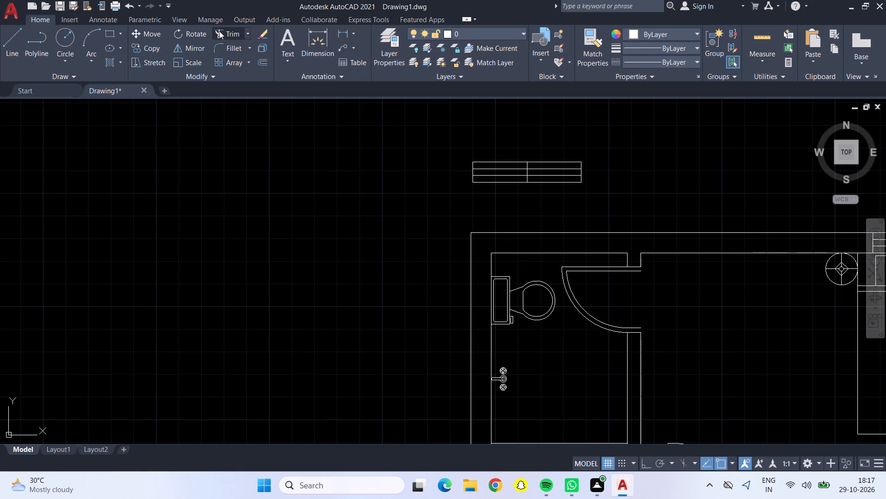
drag(476, 138, 455, 164)
key(Escape)
key(grave)
drag(530, 145, 540, 158)
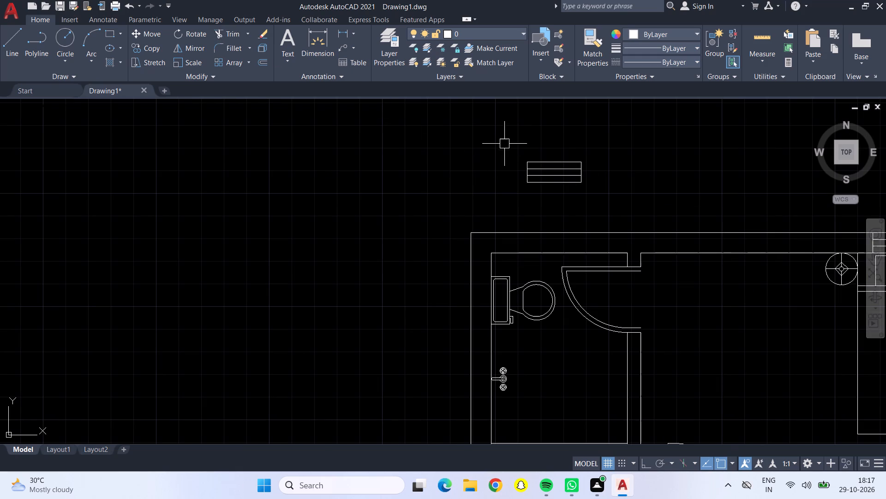
drag(504, 140, 522, 144)
click(509, 136)
key(Escape)
Rotate the shortened window symbol above the bathroom a quarter turn clockwise so it stands vertically.
click(493, 147)
click(588, 206)
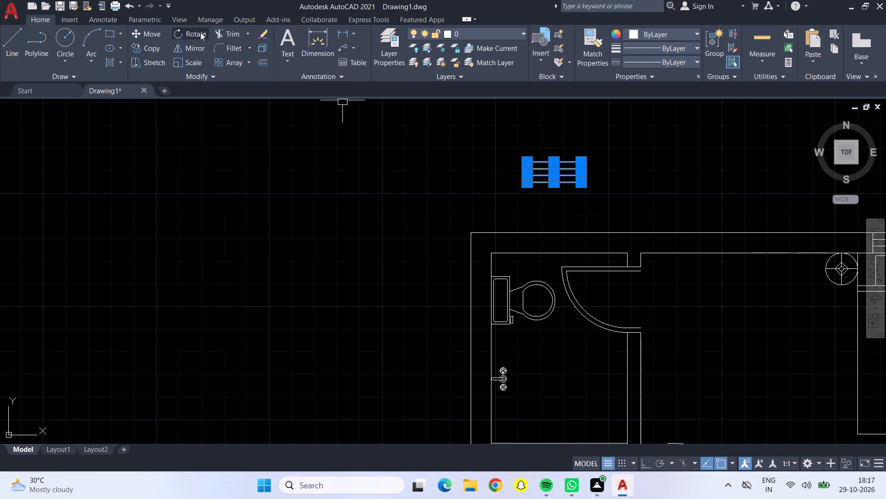
click(200, 32)
click(521, 160)
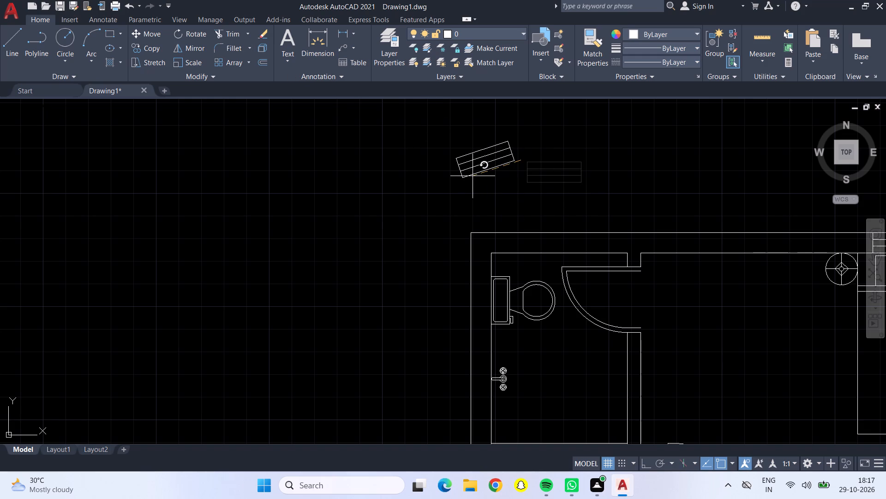
key(F8)
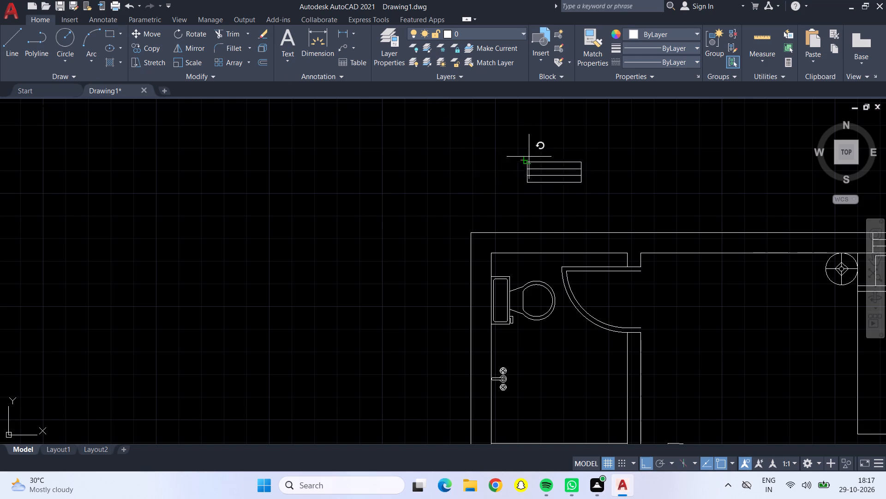
click(526, 197)
Move the vertical 2' window symbol into the bathroom's outer left wall, beside the basin taps.
click(481, 152)
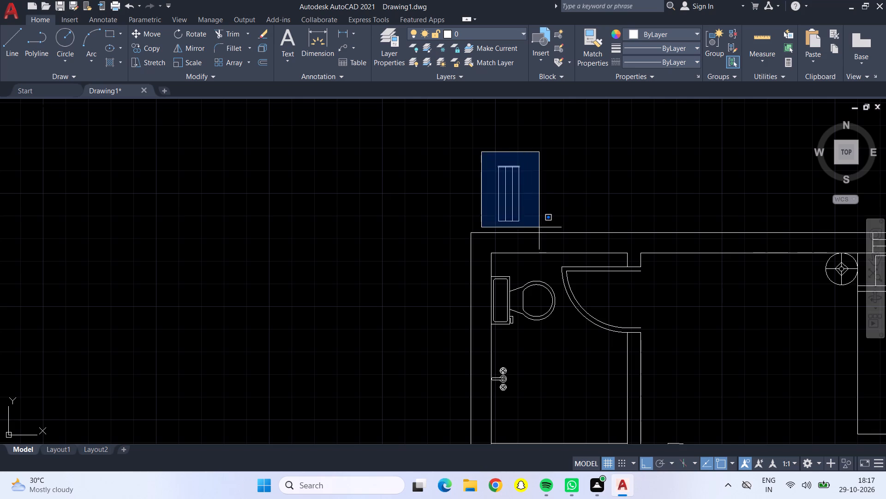
click(539, 229)
click(153, 29)
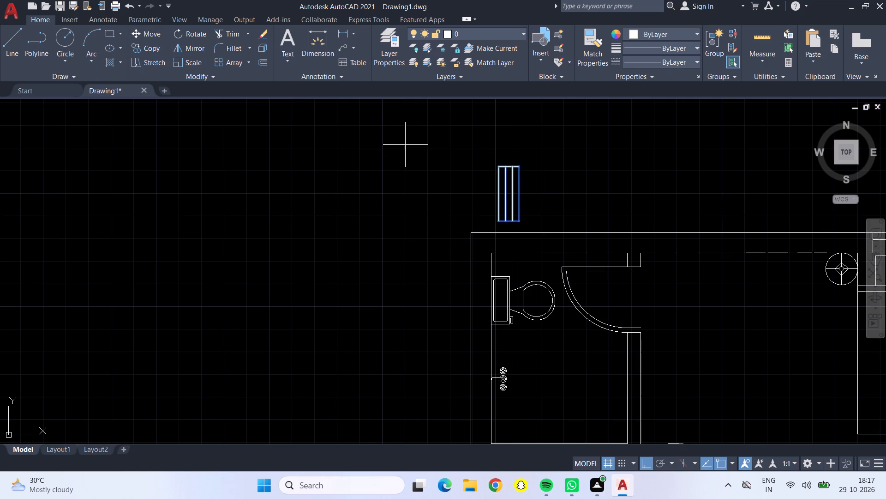
click(502, 202)
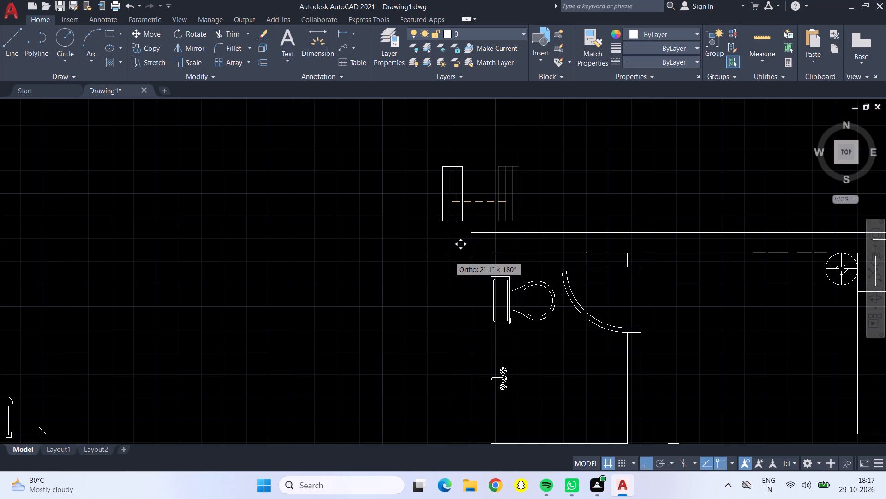
key(F8)
scroll(490, 344, up, 2)
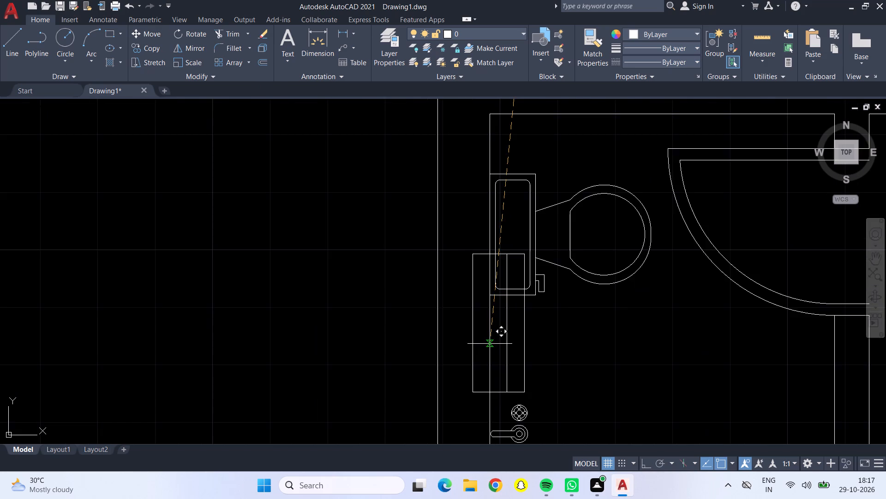
scroll(490, 344, down, 2)
middle_drag(465, 353, 413, 189)
scroll(420, 227, up, 1)
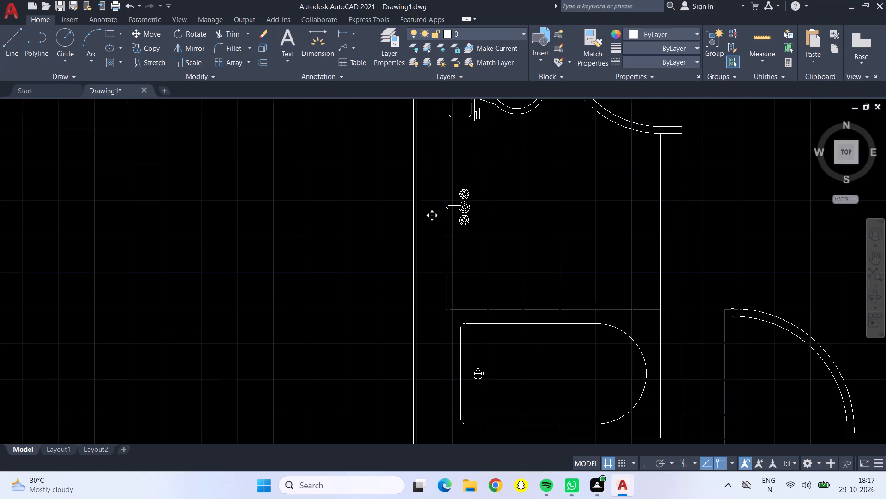
click(423, 232)
Examine the whole floor plan and the windows placed in its walls.
scroll(423, 232, down, 3)
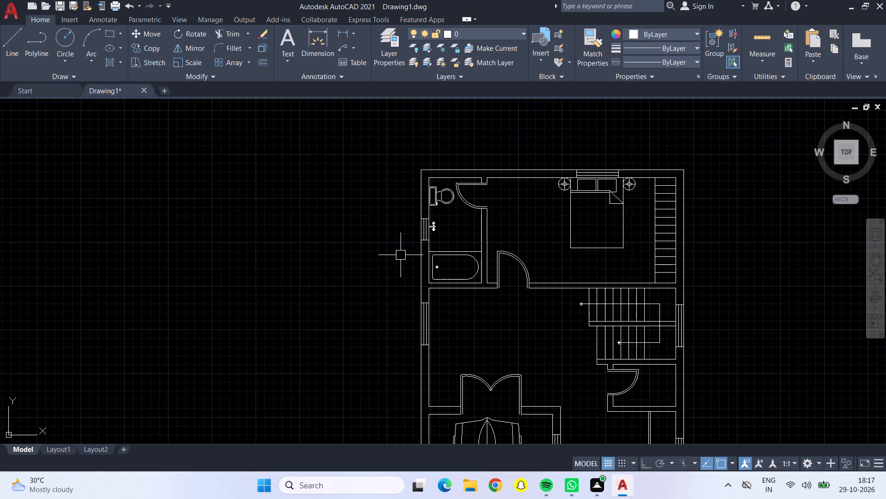
scroll(401, 255, down, 2)
middle_drag(469, 292, 436, 245)
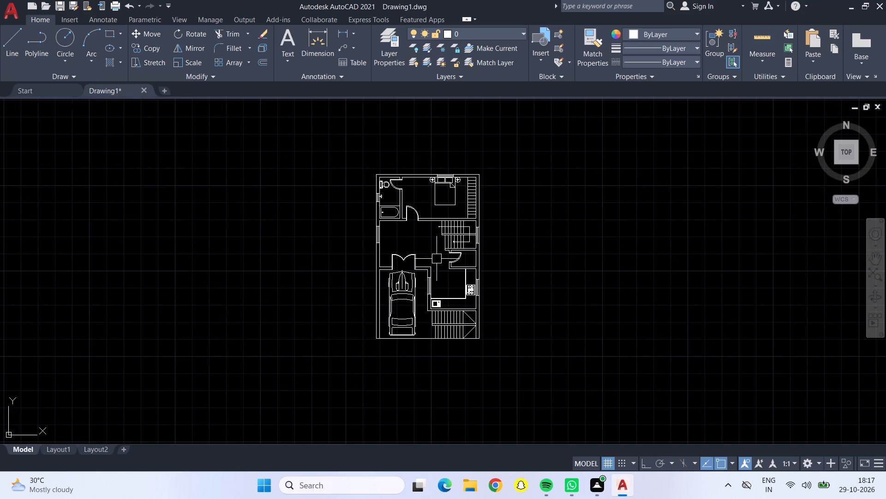
scroll(437, 259, up, 2)
middle_click(419, 236)
middle_drag(414, 248, 411, 279)
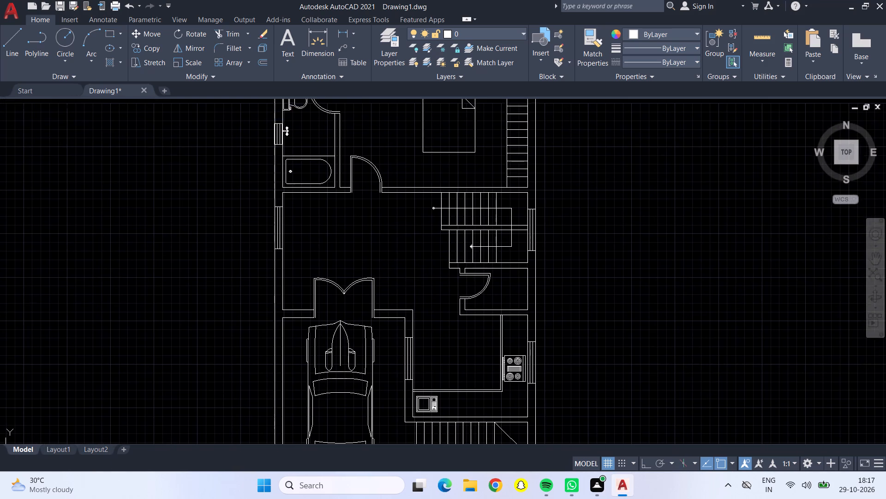
middle_drag(411, 279, 411, 289)
scroll(411, 289, down, 1)
middle_drag(413, 279, 373, 258)
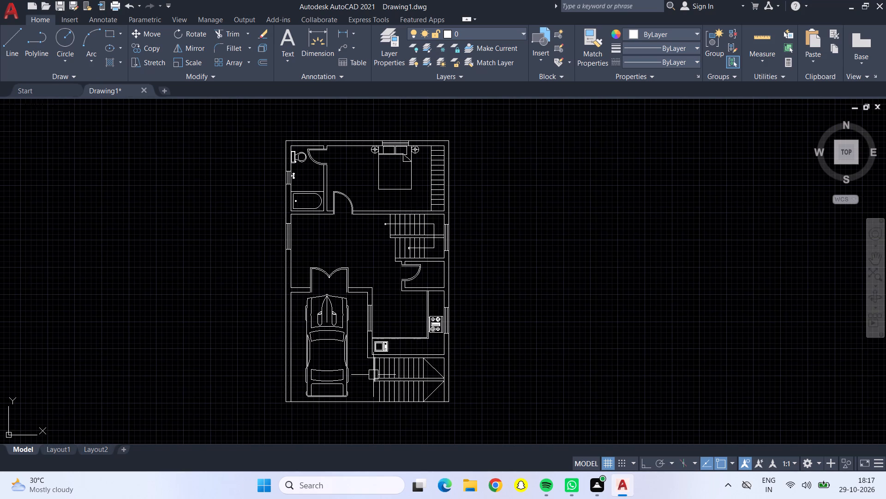
Draw the front staircase's orthogonal direction line from outside the upper flight, through both landing diagonals' midpoints, and about 5'-6" back along the lower flight.
middle_drag(373, 375, 357, 372)
scroll(358, 372, up, 2)
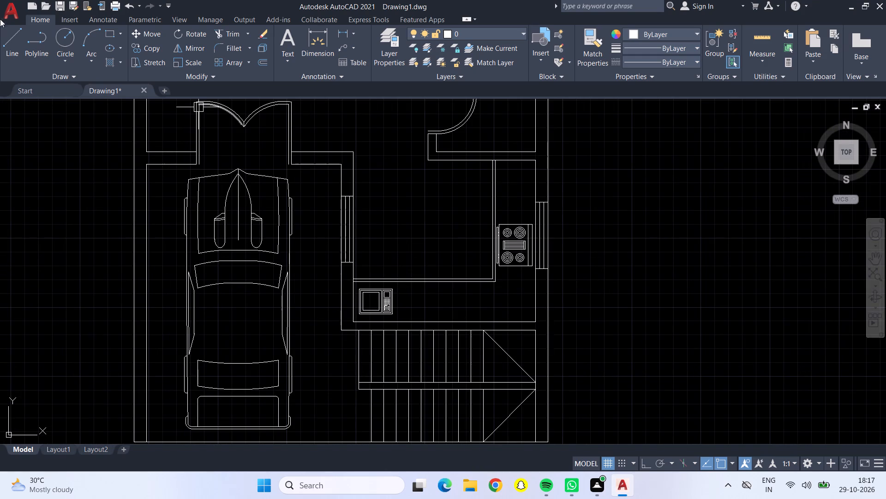
click(18, 43)
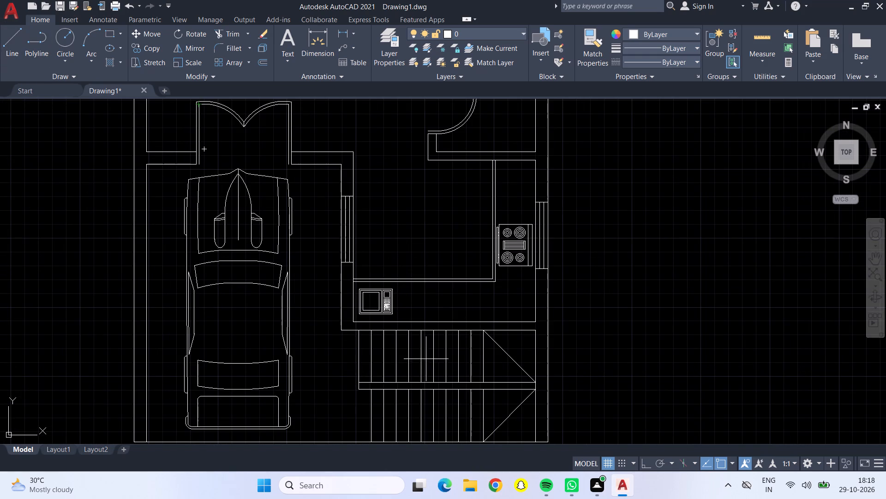
middle_drag(352, 379, 336, 310)
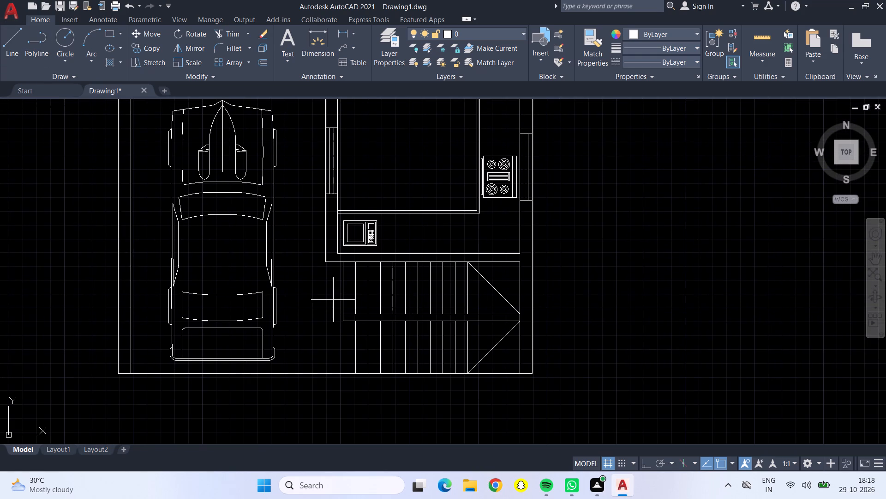
click(329, 288)
key(F8)
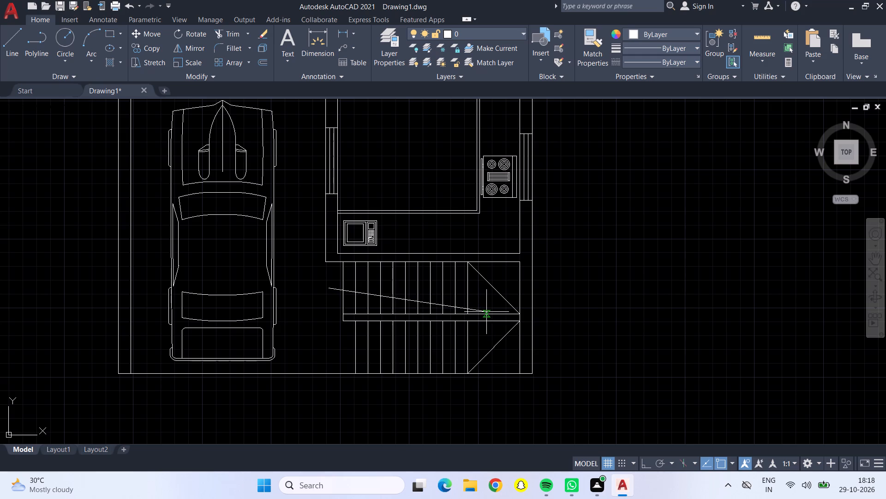
scroll(494, 291, up, 2)
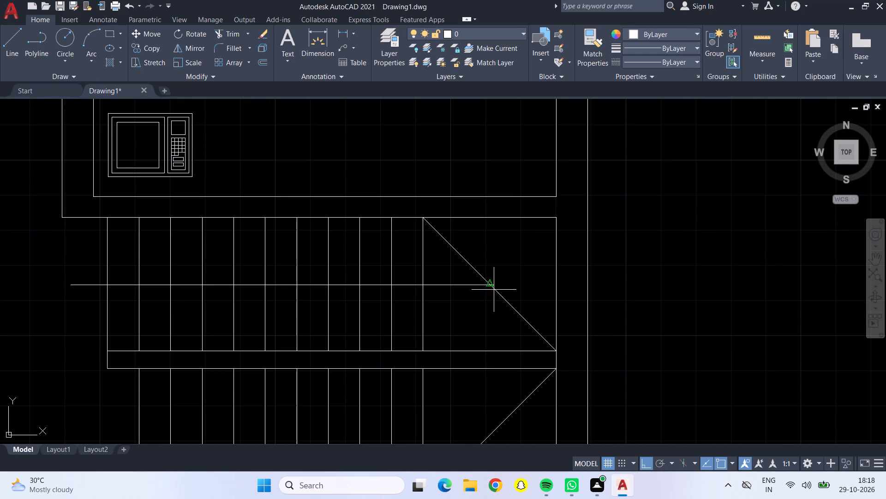
click(490, 286)
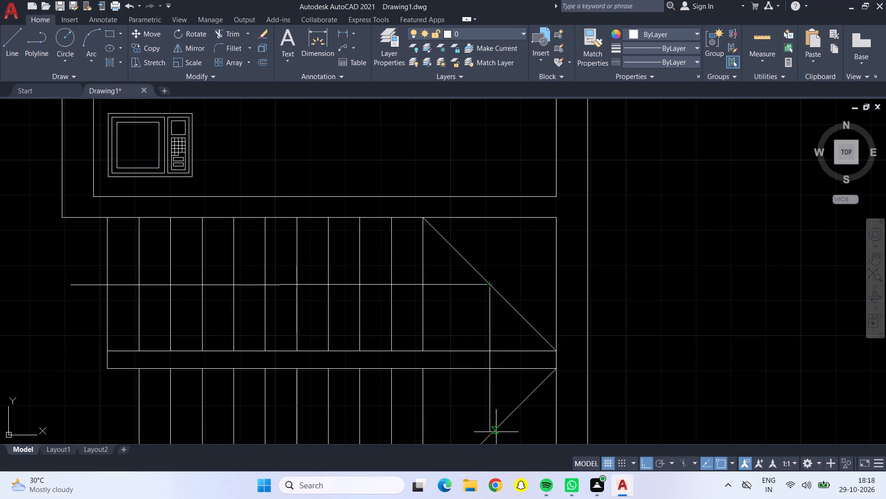
click(487, 434)
scroll(483, 409, down, 2)
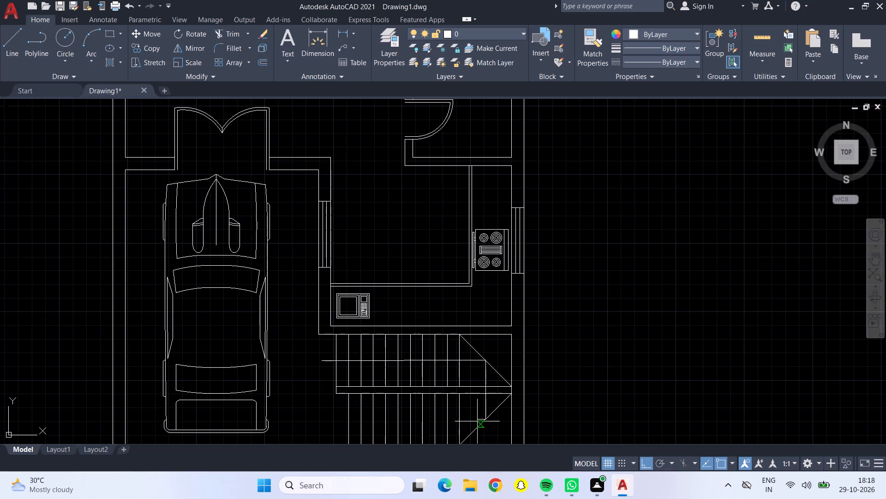
scroll(388, 418, up, 1)
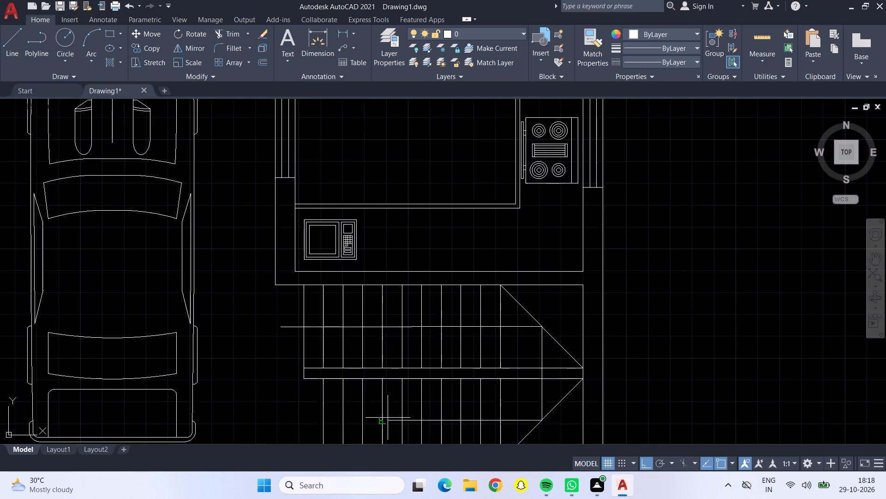
scroll(388, 418, up, 2)
middle_drag(389, 418, 360, 272)
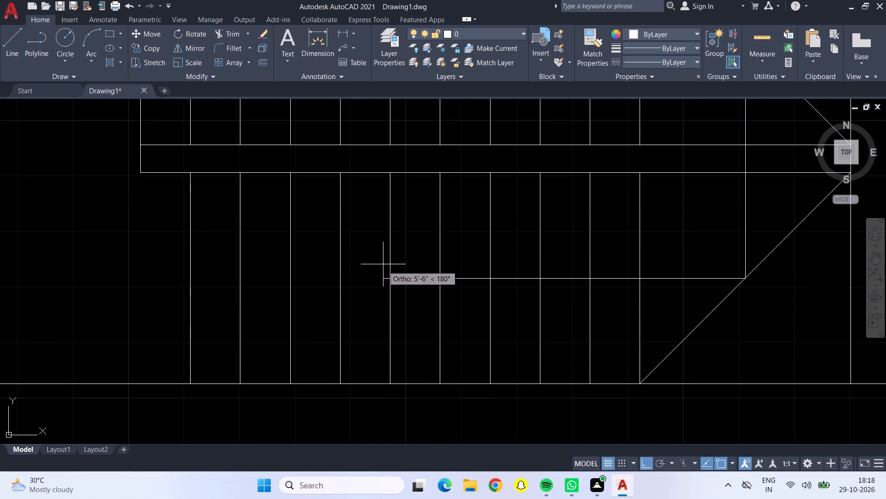
click(383, 280)
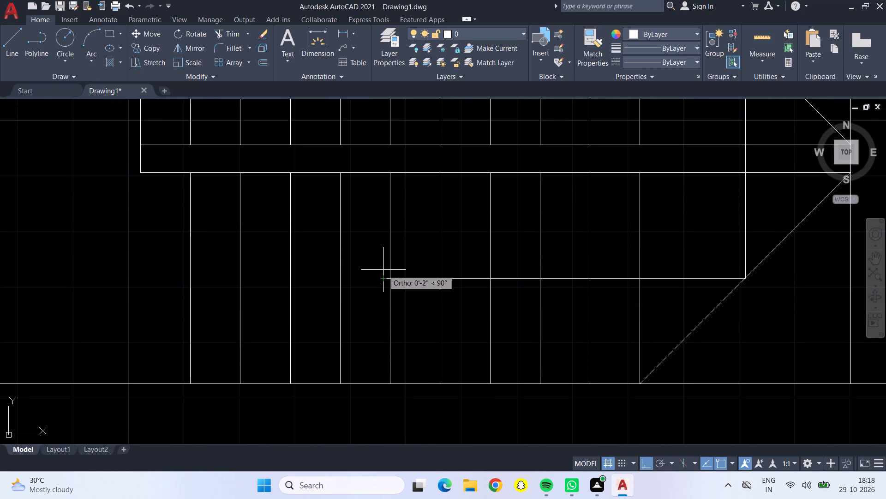
Draw a triangular arrowhead at the lower flight's direction line end, using 2" lines upward, downward and outward joined by sloping sides.
key(2)
key(shift+quotedbl)
key(Return)
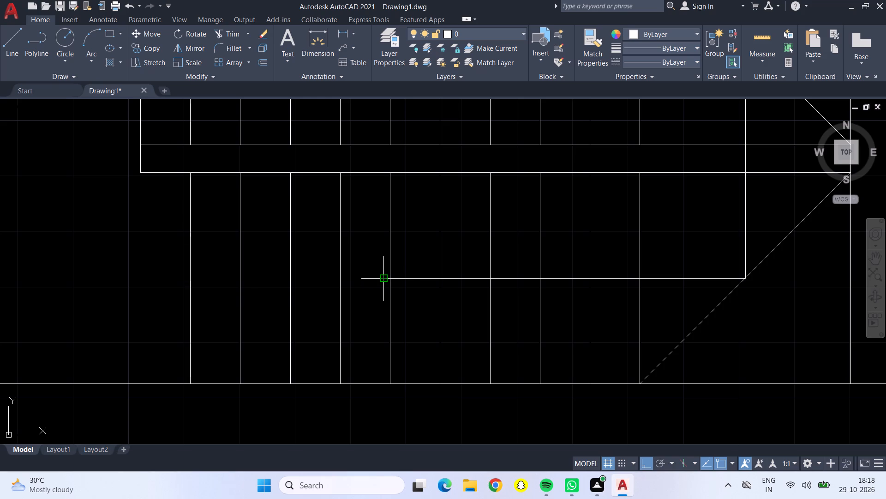
click(385, 280)
text(2")
key(Return)
click(382, 280)
key(2)
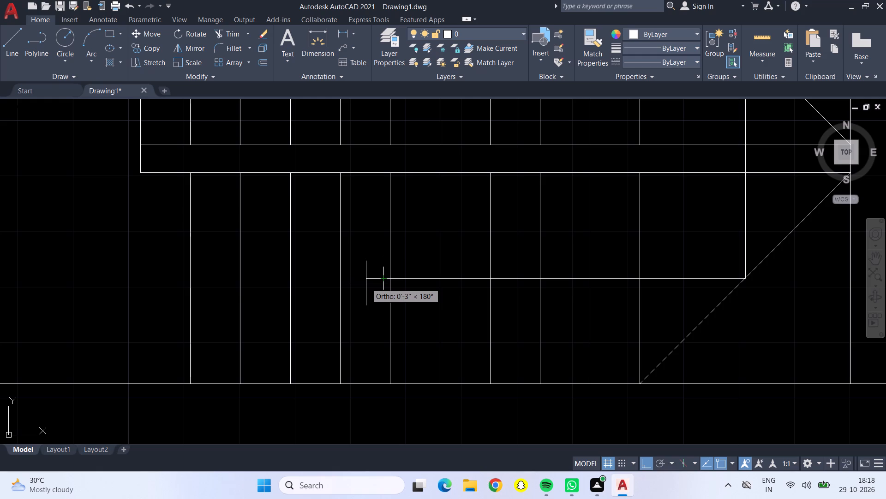
key(shift+quotedbl)
key(Return)
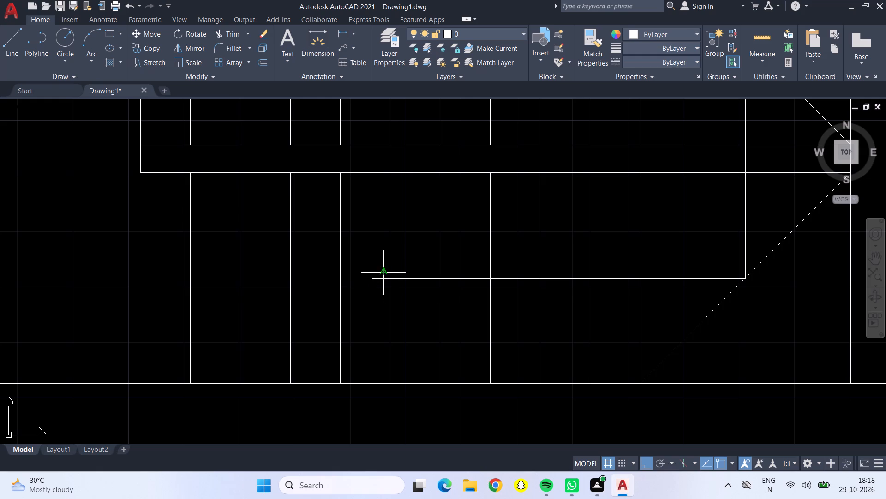
scroll(385, 268, up, 1)
click(382, 267)
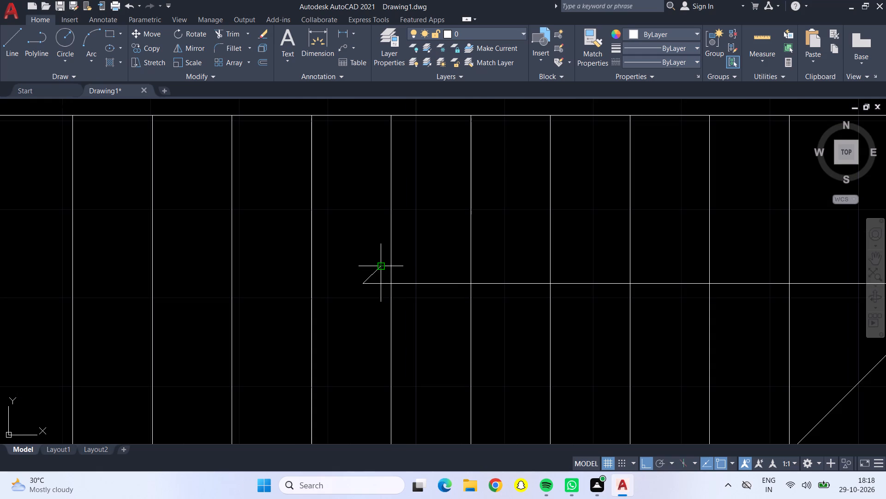
click(380, 300)
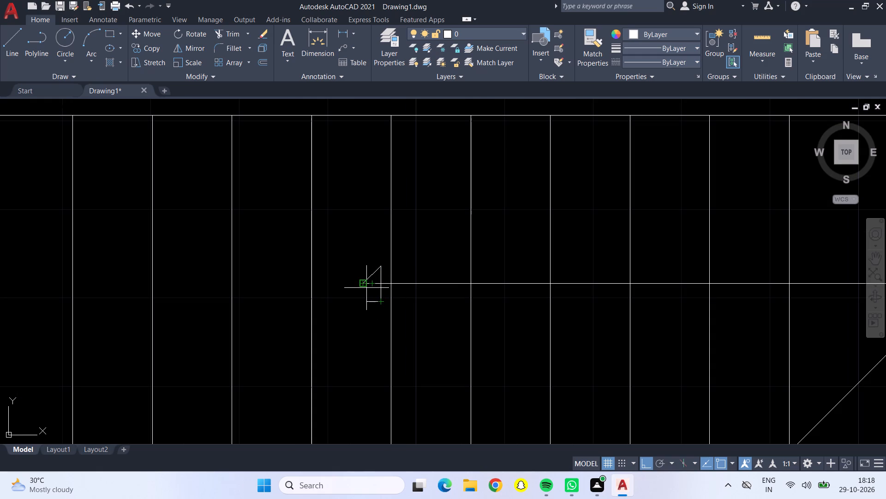
click(364, 285)
Add two inner lines to the arrowhead, joining its tip to the midpoints of the base's upper and lower halves.
scroll(367, 280, up, 3)
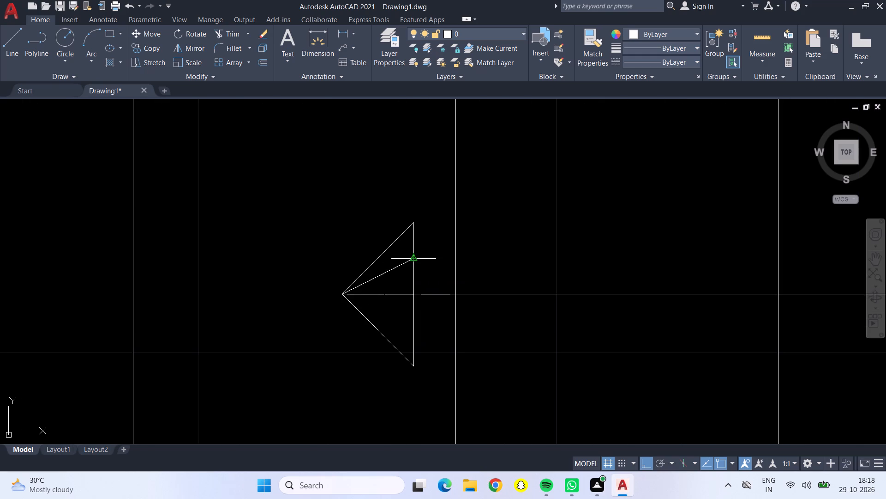
click(412, 262)
drag(414, 327, 410, 328)
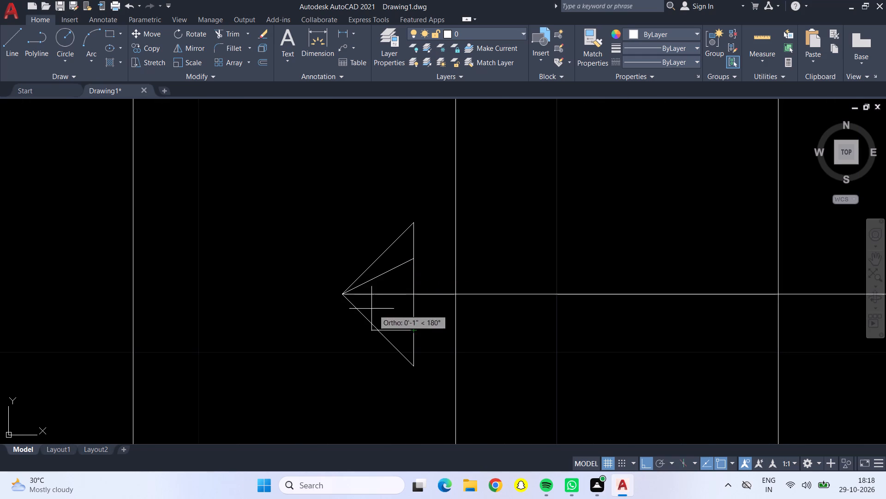
click(342, 295)
scroll(361, 300, down, 1)
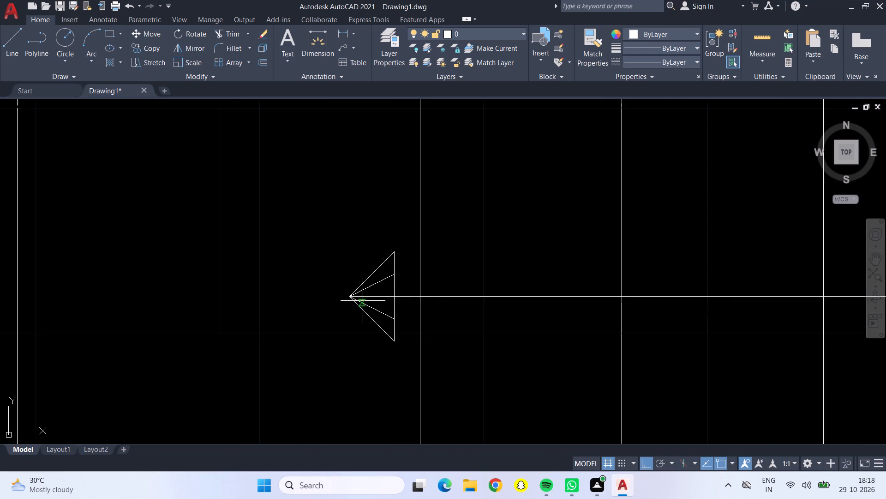
scroll(363, 301, down, 1)
key(Escape)
Draw a small circle centred on the starting end of the direction line beside the front staircase's upper flight.
scroll(404, 289, down, 3)
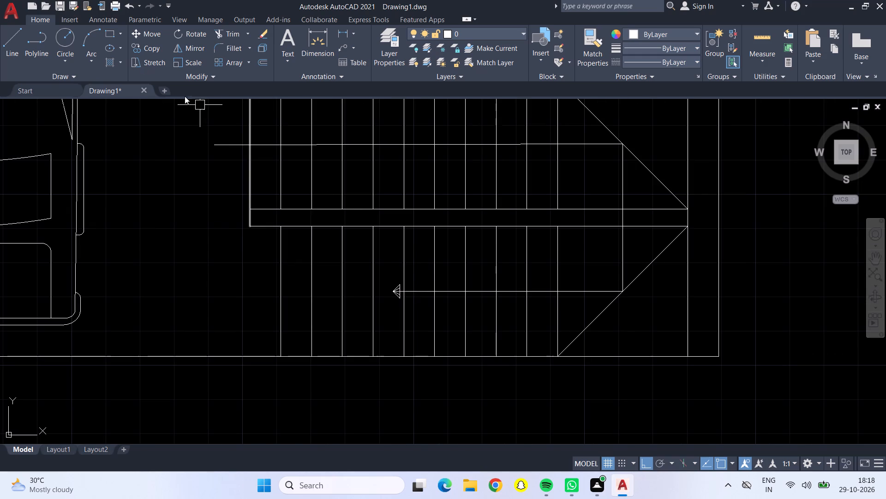
click(64, 47)
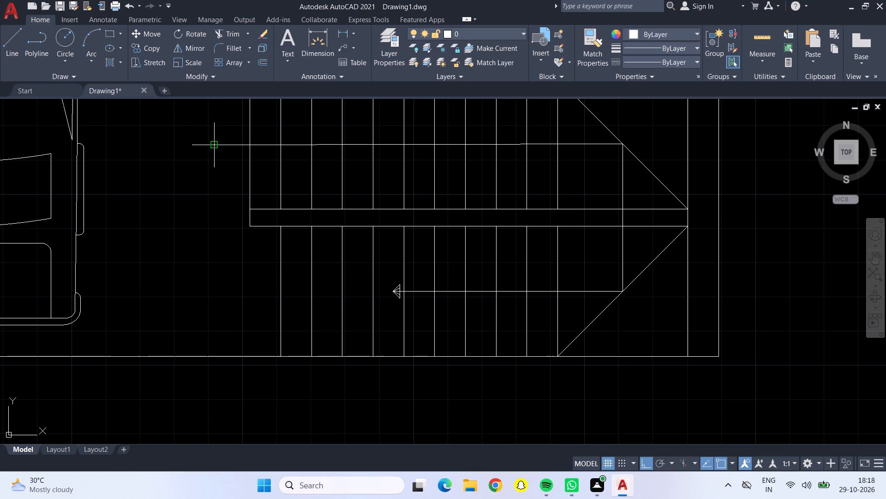
click(210, 144)
click(206, 147)
Delete the two diagonal landing lines of the front staircase.
scroll(275, 163, down, 2)
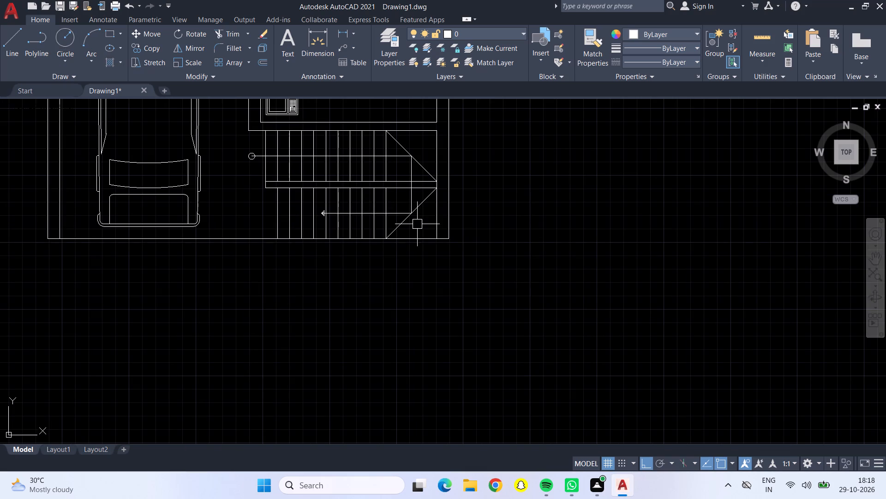
middle_drag(418, 225, 412, 224)
middle_click(379, 237)
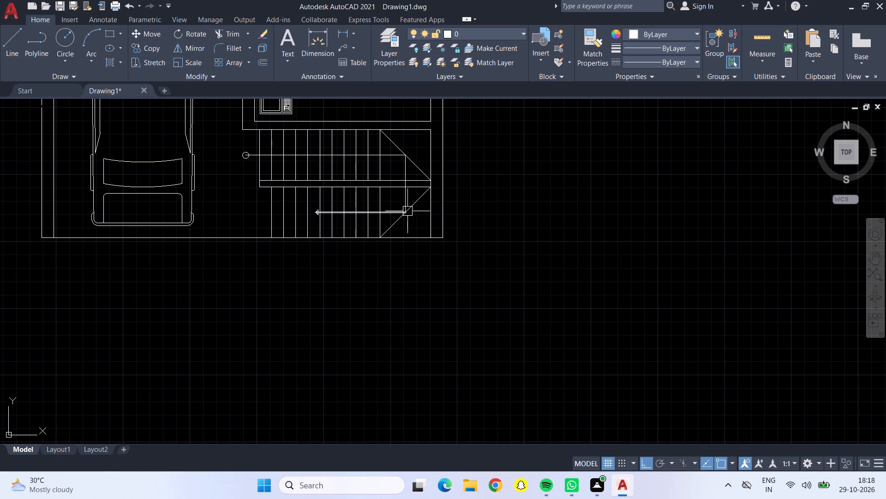
middle_drag(407, 202, 364, 201)
scroll(360, 195, up, 1)
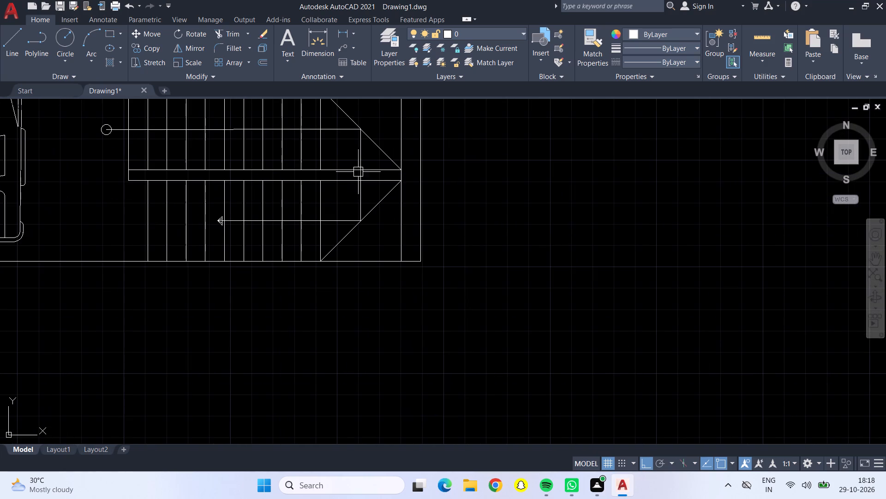
scroll(348, 161, up, 1)
middle_drag(348, 161, 343, 249)
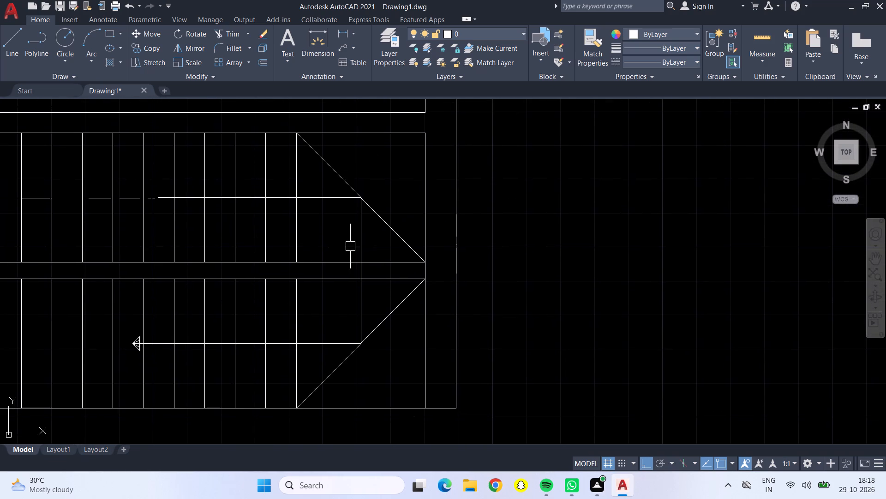
click(400, 234)
click(400, 306)
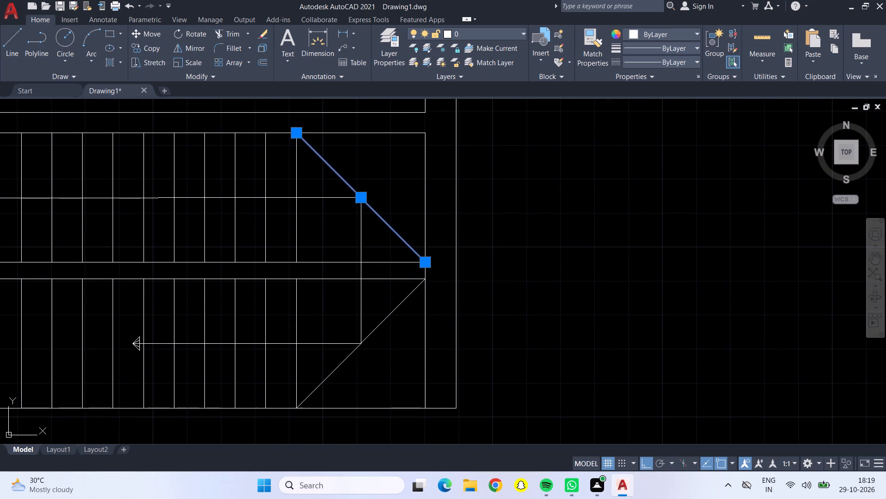
key(Delete)
Draw a short line across the divider between the inner staircase's flights, joining their last riser lines beside the landing.
scroll(399, 310, down, 1)
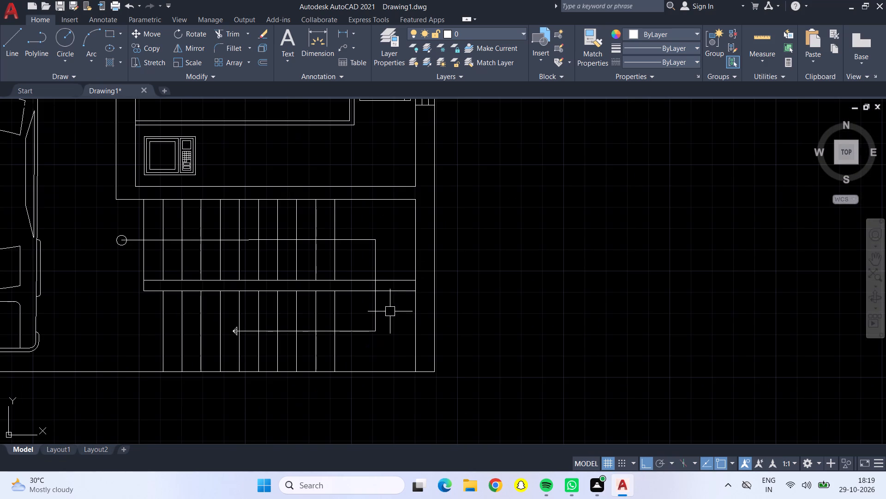
scroll(390, 316, down, 1)
scroll(401, 272, down, 2)
middle_drag(368, 225, 370, 258)
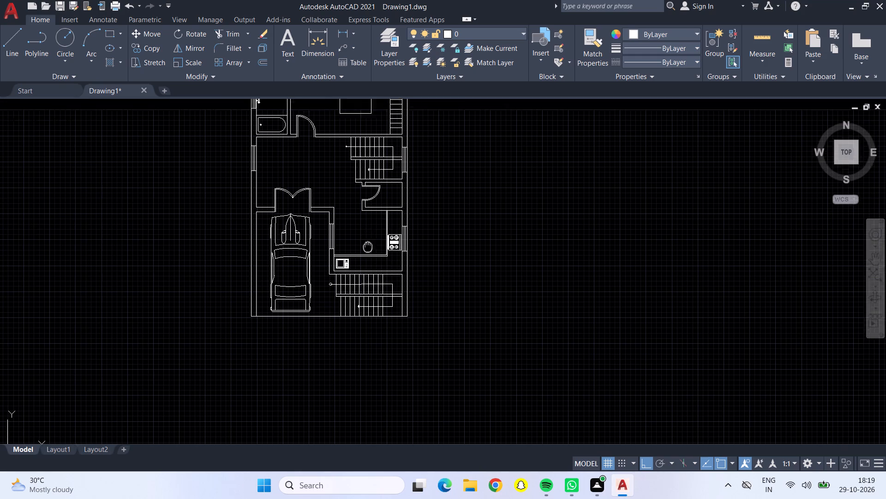
middle_drag(370, 258, 387, 230)
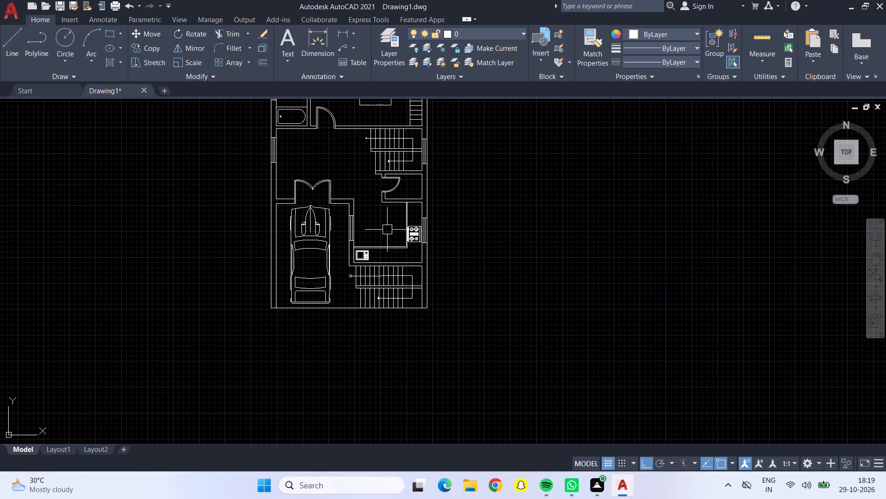
scroll(387, 230, up, 1)
middle_drag(389, 207, 377, 274)
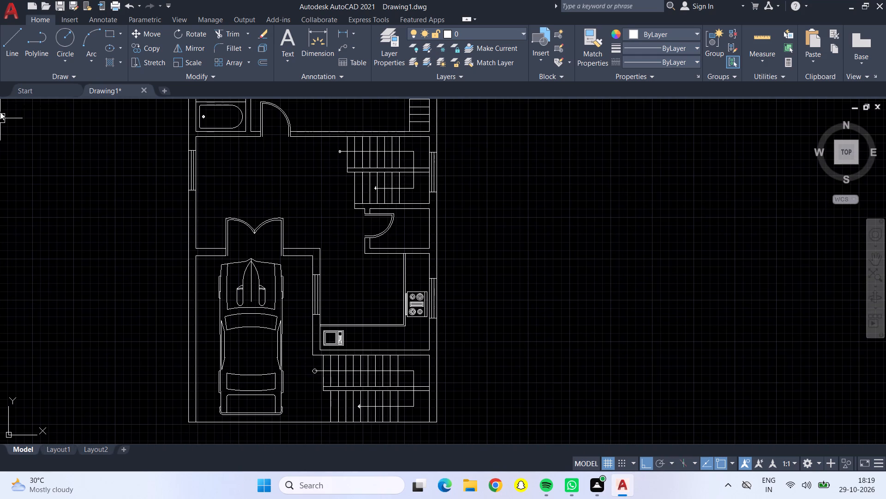
click(0, 52)
click(8, 51)
scroll(383, 157, up, 3)
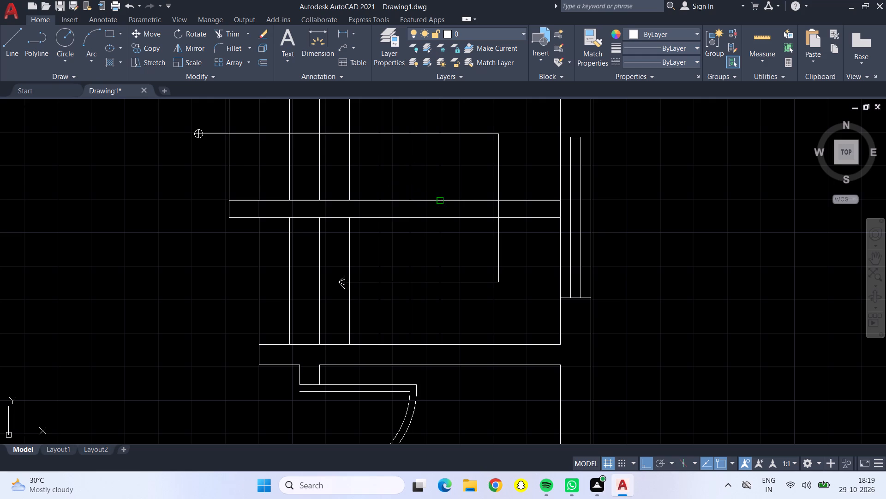
click(437, 203)
click(437, 221)
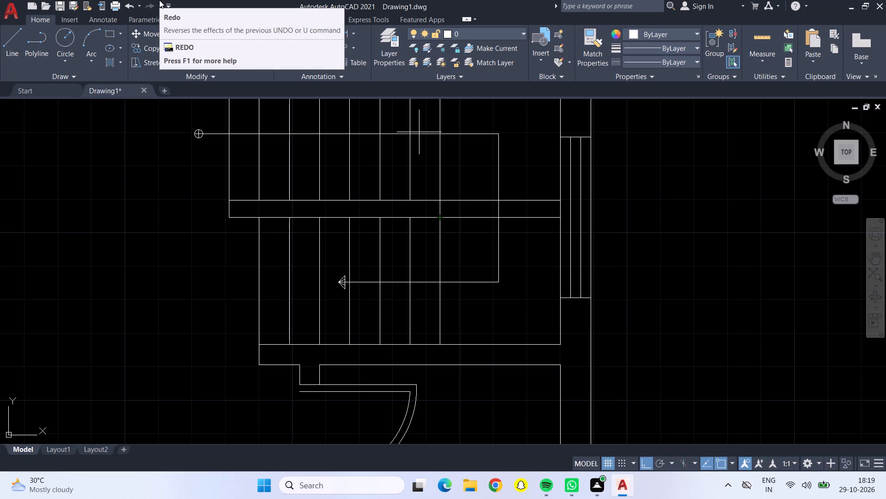
scroll(210, 124, down, 1)
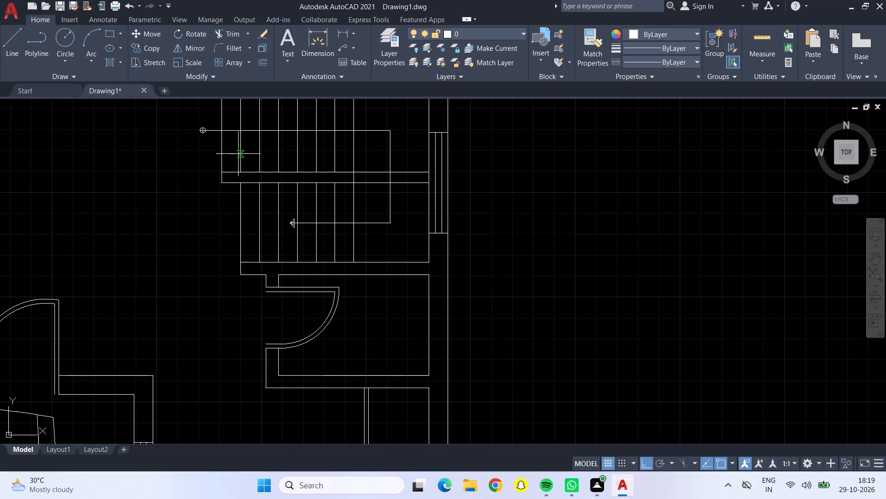
key(Return)
Draw a short line across the divider between the front staircase's flights, joining their last riser lines beside the landing.
click(15, 39)
scroll(118, 126, down, 3)
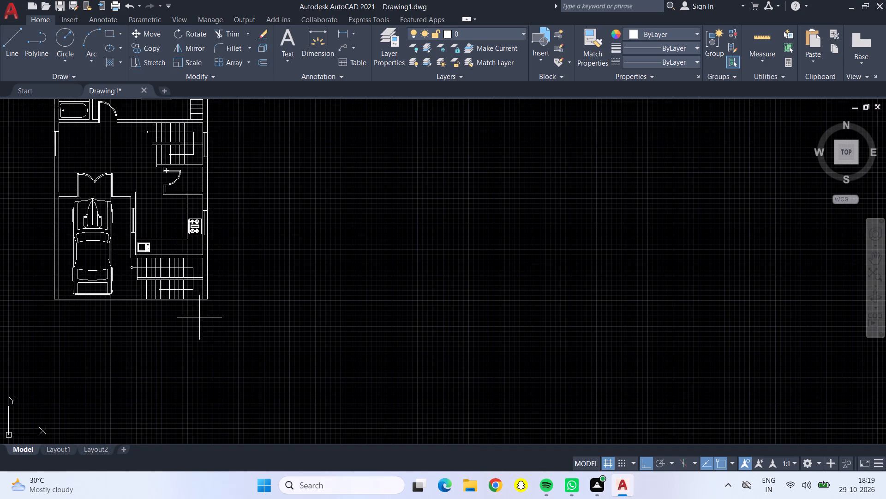
scroll(185, 282, up, 4)
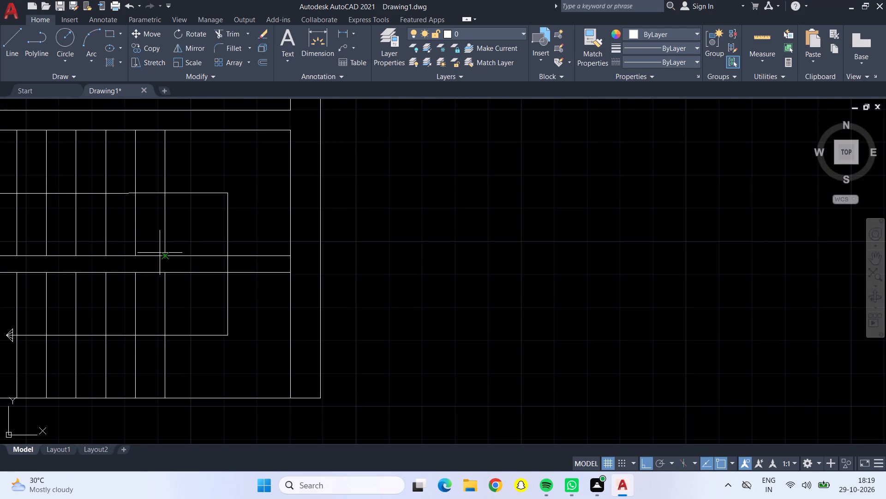
click(168, 255)
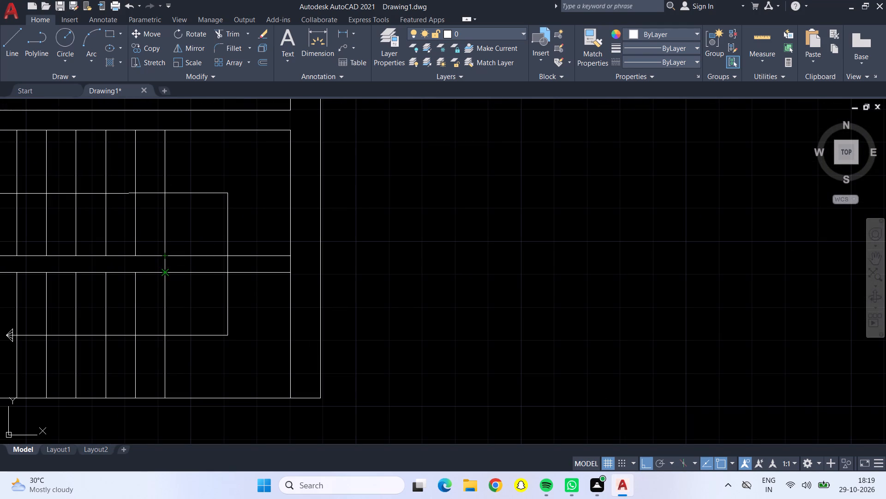
click(165, 272)
key(Return)
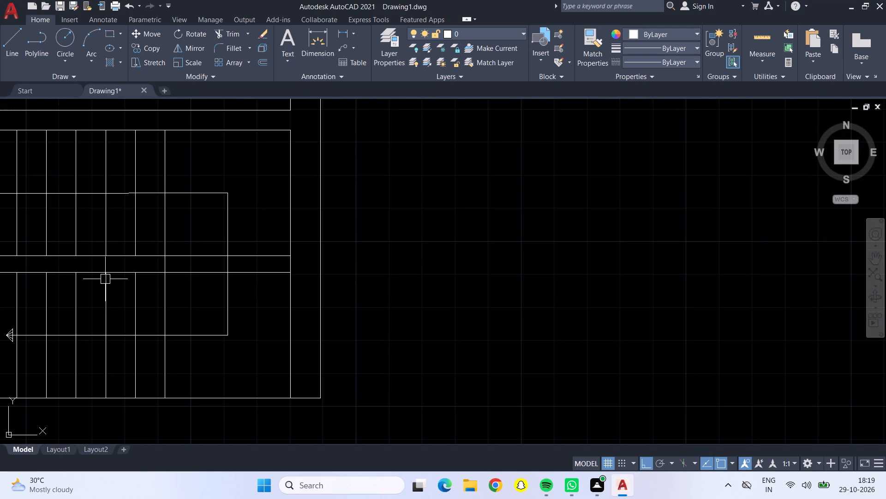
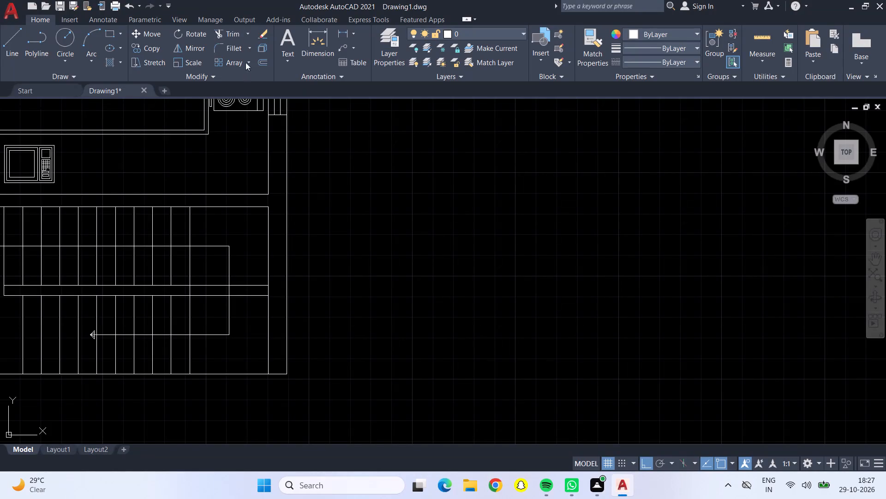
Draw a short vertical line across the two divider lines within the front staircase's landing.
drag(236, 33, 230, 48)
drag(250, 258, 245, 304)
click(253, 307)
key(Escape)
Trim away the stray vertical line and the two divider lines extending past the last risers into the front staircase's landing.
click(227, 38)
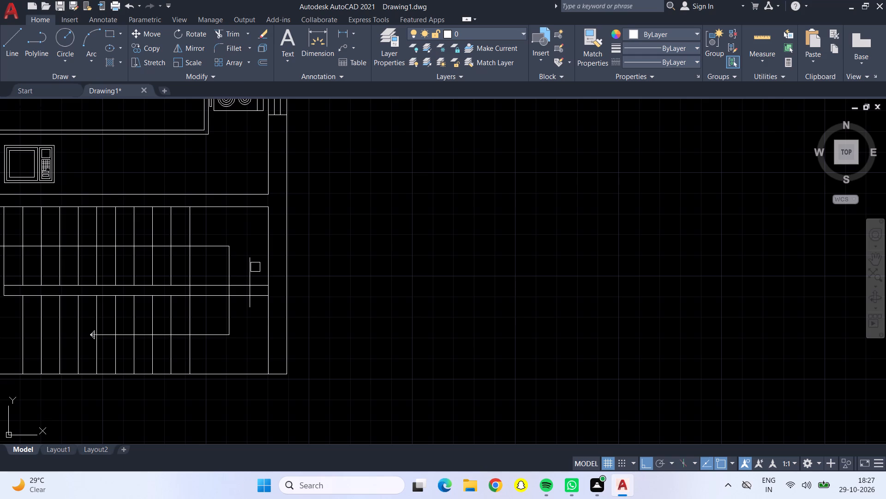
click(253, 265)
drag(253, 266, 254, 322)
click(251, 308)
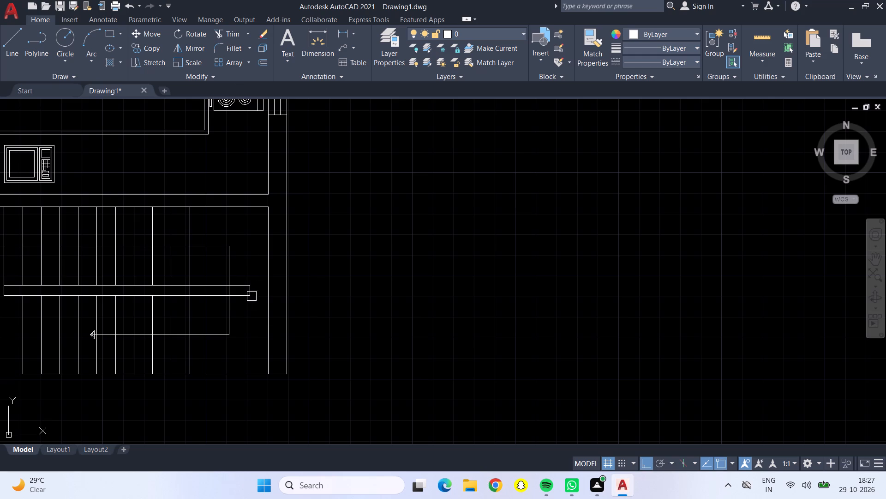
double_click(251, 291)
click(248, 284)
drag(213, 276, 213, 294)
click(213, 294)
Trim the inner staircase's two divider lines where they extend past the last risers into its landing.
scroll(233, 294, down, 3)
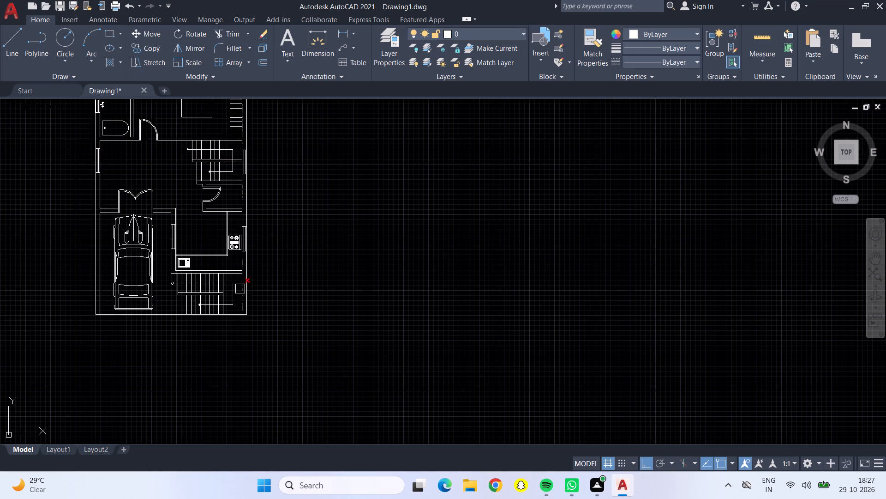
middle_drag(360, 224, 492, 316)
scroll(458, 281, up, 1)
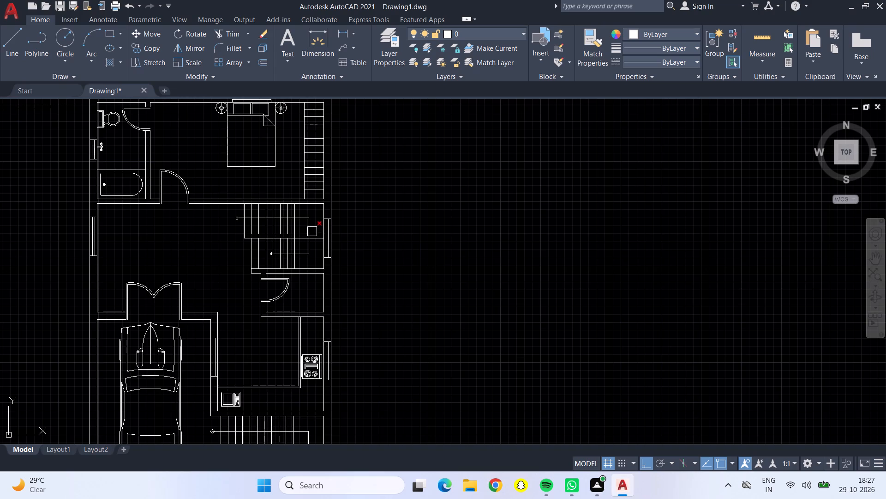
scroll(287, 237, up, 4)
drag(347, 203, 347, 245)
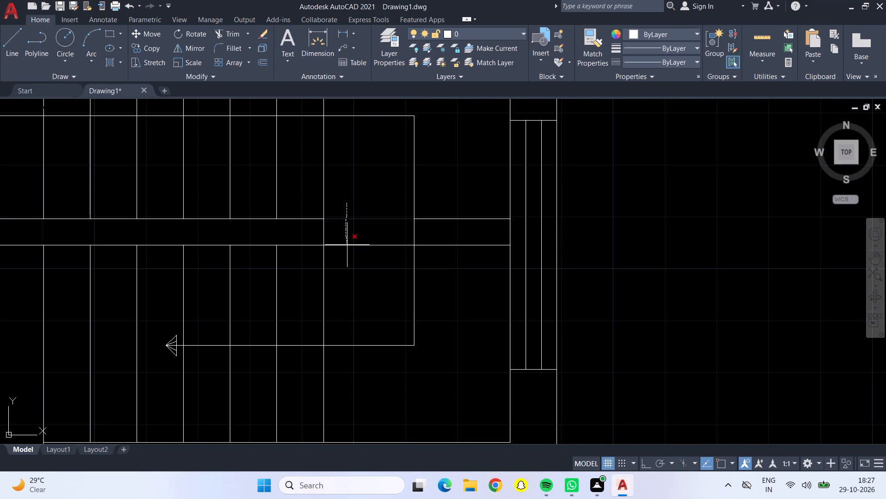
drag(347, 245, 353, 250)
drag(448, 189, 441, 247)
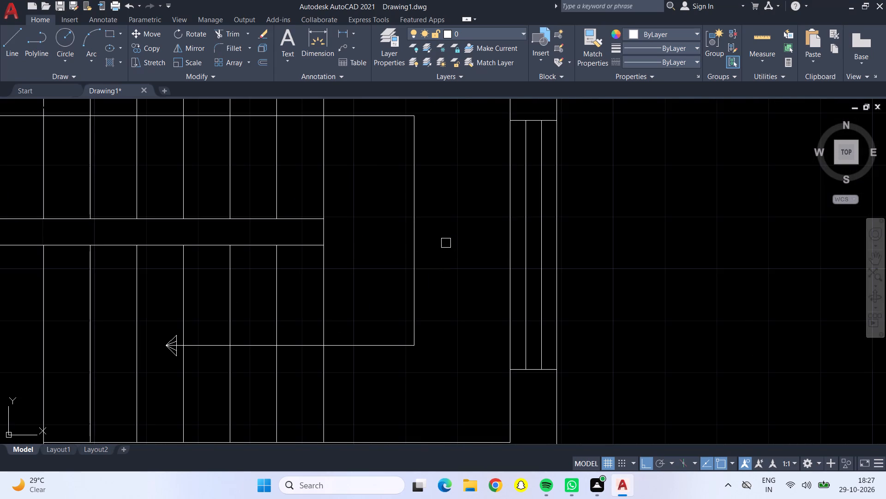
scroll(446, 230, down, 2)
scroll(254, 238, down, 1)
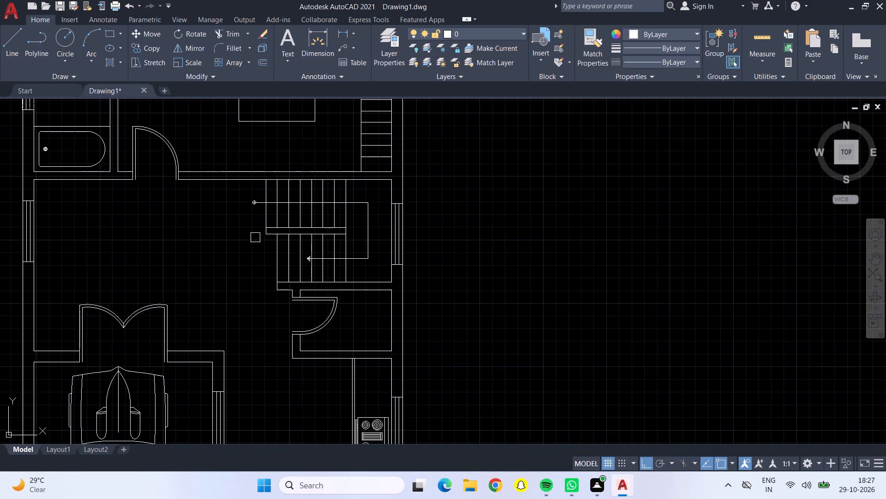
middle_drag(253, 233, 371, 269)
scroll(352, 251, down, 2)
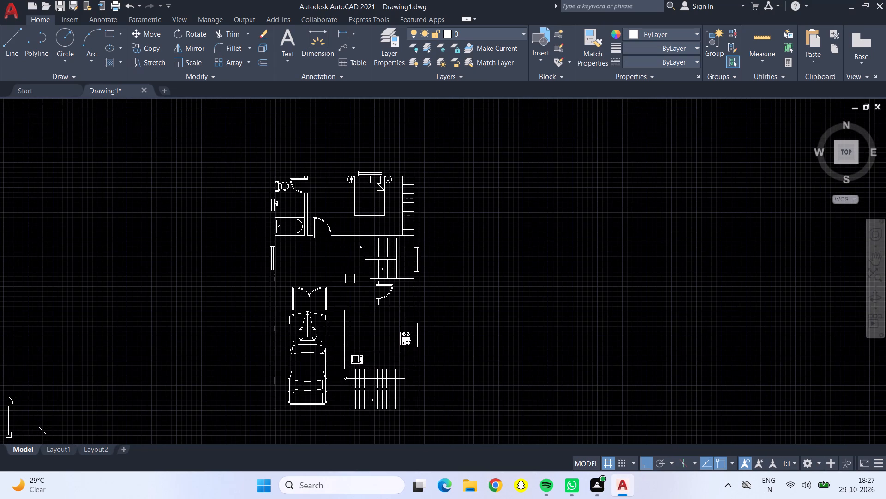
middle_drag(350, 279, 353, 214)
scroll(373, 321, up, 4)
scroll(353, 316, down, 2)
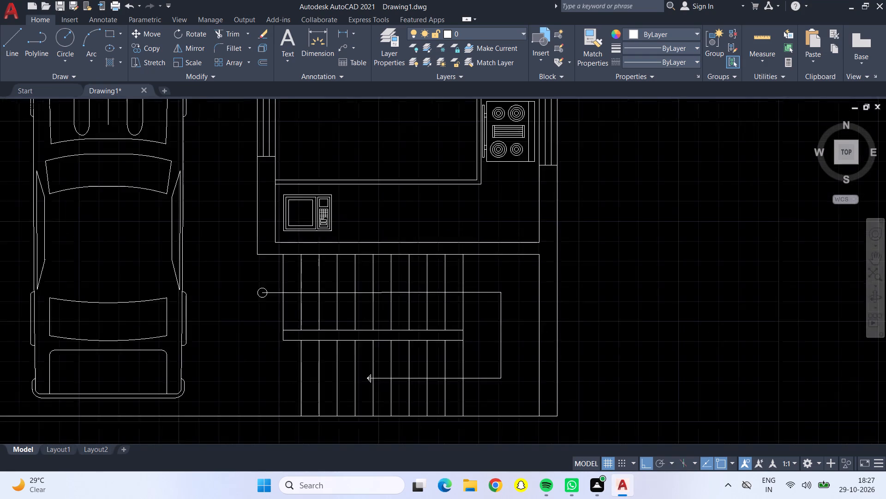
scroll(347, 315, down, 2)
middle_drag(320, 320, 364, 383)
key(Escape)
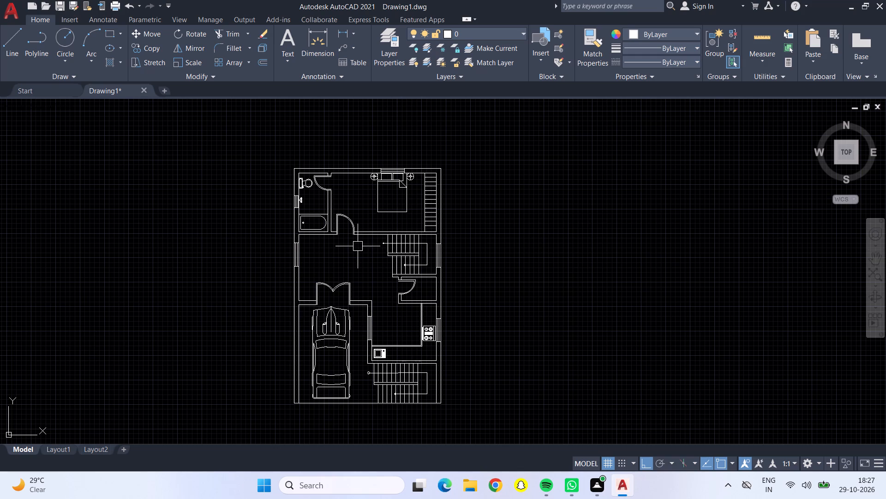
Review the whole floor plan, from the bedroom and bathroom down to the kitchen, garage and both staircases.
scroll(377, 195, up, 2)
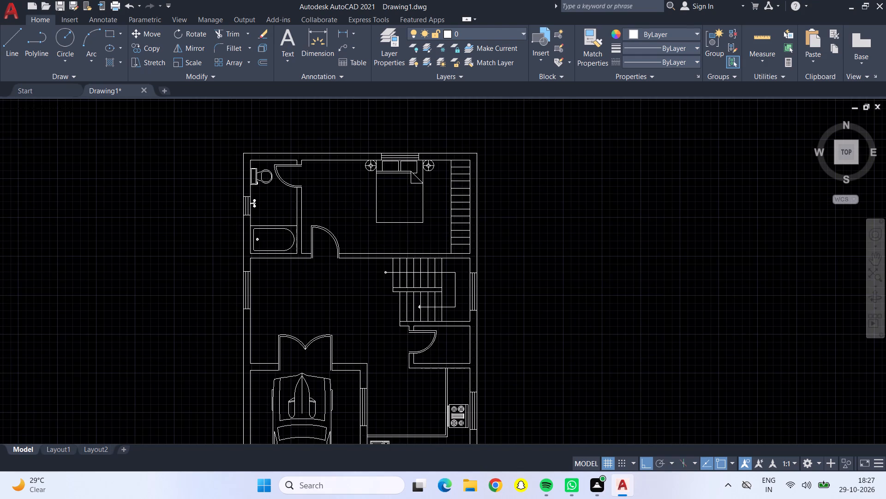
middle_drag(350, 202, 358, 287)
scroll(358, 287, up, 1)
scroll(325, 255, down, 2)
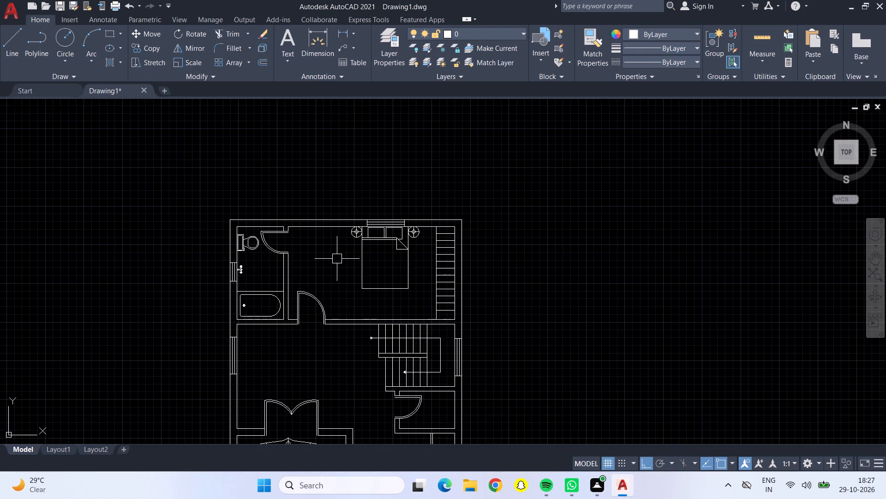
middle_drag(337, 259, 329, 194)
middle_drag(324, 314, 289, 243)
scroll(324, 314, up, 1)
scroll(289, 242, down, 2)
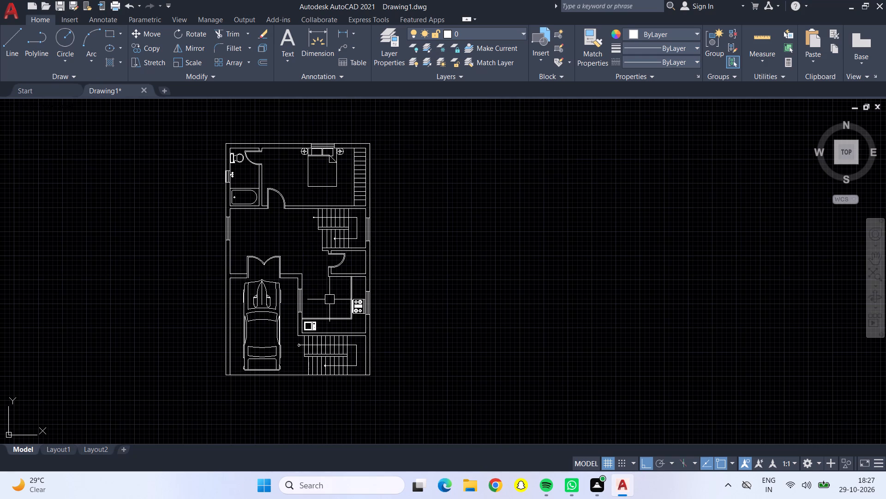
scroll(329, 300, up, 1)
scroll(319, 294, down, 2)
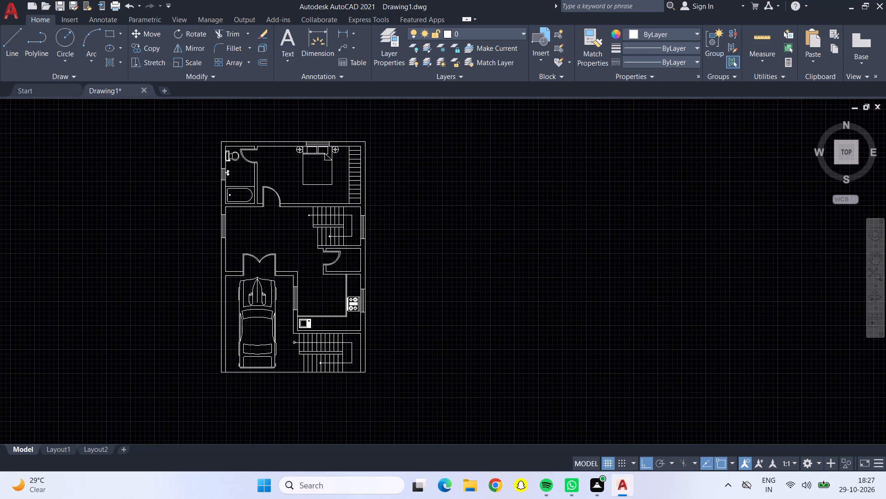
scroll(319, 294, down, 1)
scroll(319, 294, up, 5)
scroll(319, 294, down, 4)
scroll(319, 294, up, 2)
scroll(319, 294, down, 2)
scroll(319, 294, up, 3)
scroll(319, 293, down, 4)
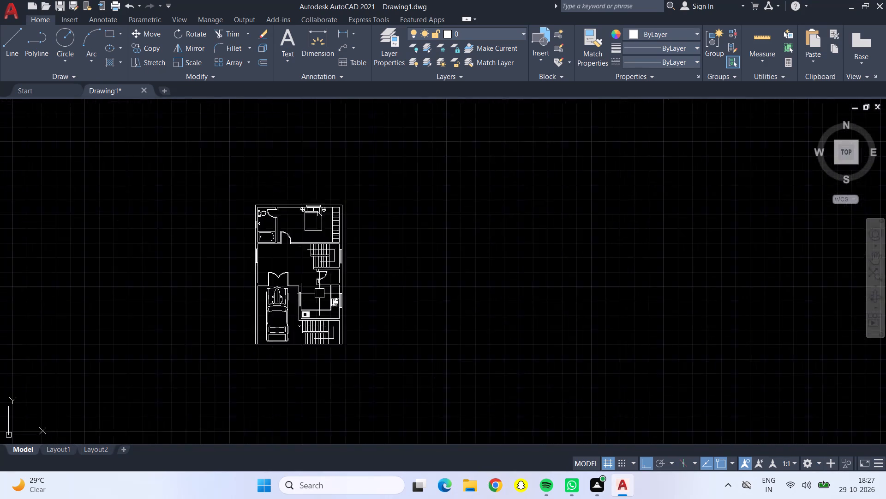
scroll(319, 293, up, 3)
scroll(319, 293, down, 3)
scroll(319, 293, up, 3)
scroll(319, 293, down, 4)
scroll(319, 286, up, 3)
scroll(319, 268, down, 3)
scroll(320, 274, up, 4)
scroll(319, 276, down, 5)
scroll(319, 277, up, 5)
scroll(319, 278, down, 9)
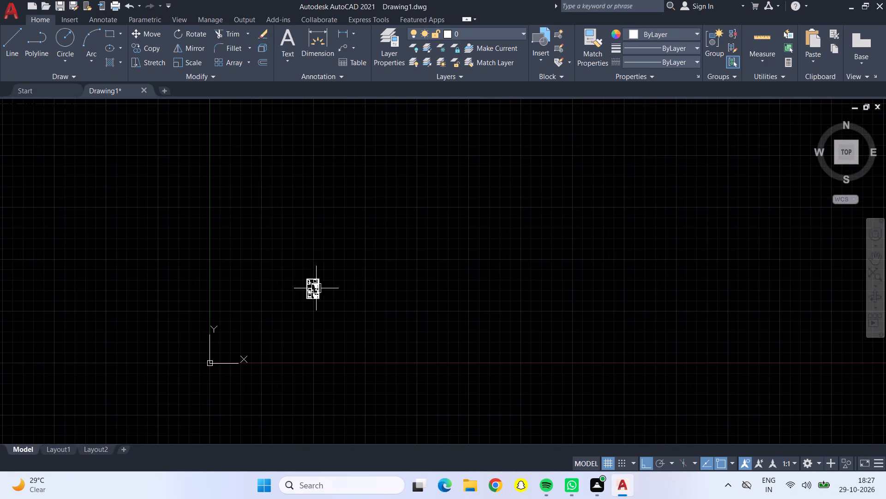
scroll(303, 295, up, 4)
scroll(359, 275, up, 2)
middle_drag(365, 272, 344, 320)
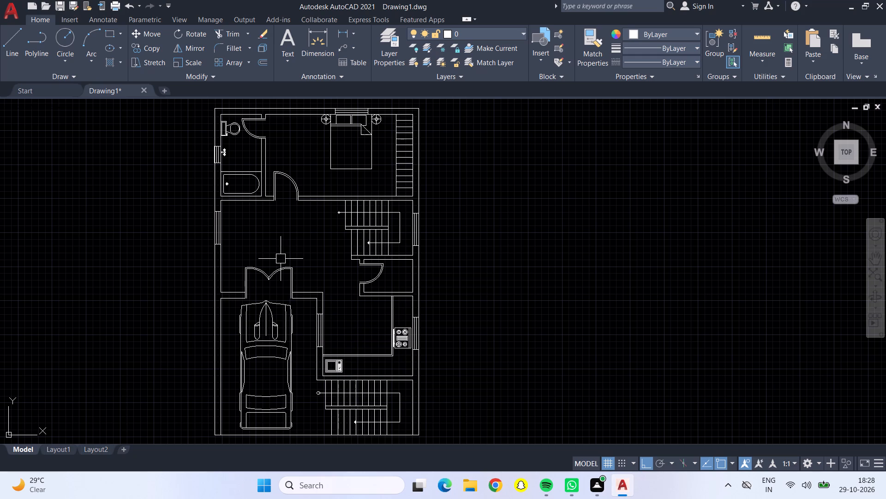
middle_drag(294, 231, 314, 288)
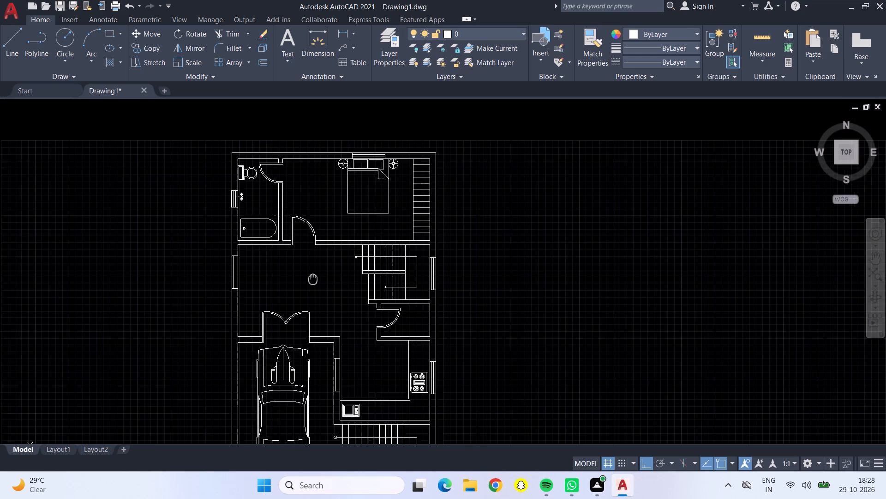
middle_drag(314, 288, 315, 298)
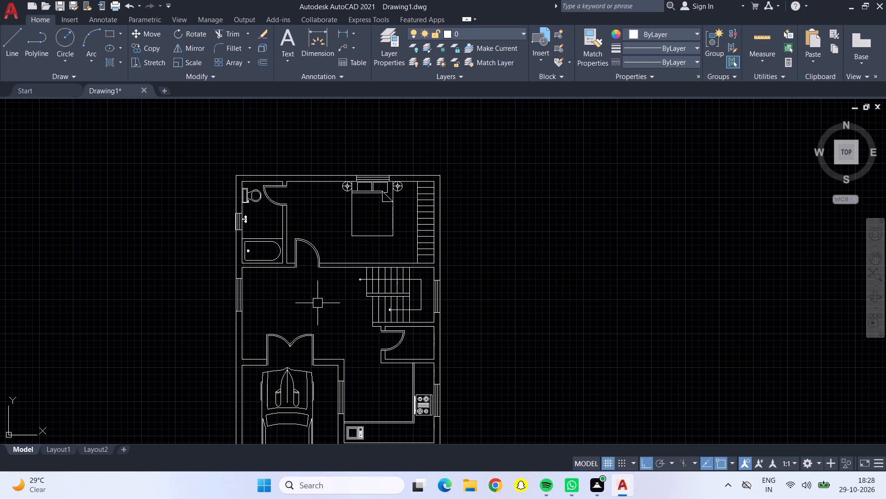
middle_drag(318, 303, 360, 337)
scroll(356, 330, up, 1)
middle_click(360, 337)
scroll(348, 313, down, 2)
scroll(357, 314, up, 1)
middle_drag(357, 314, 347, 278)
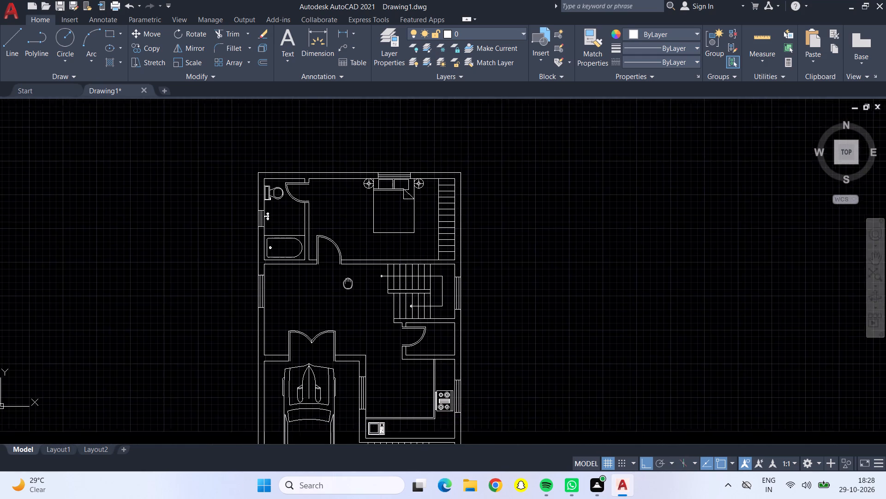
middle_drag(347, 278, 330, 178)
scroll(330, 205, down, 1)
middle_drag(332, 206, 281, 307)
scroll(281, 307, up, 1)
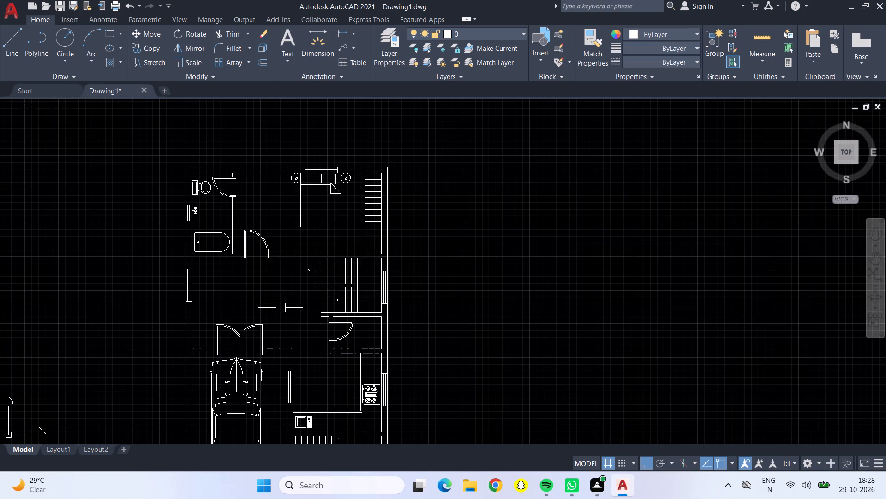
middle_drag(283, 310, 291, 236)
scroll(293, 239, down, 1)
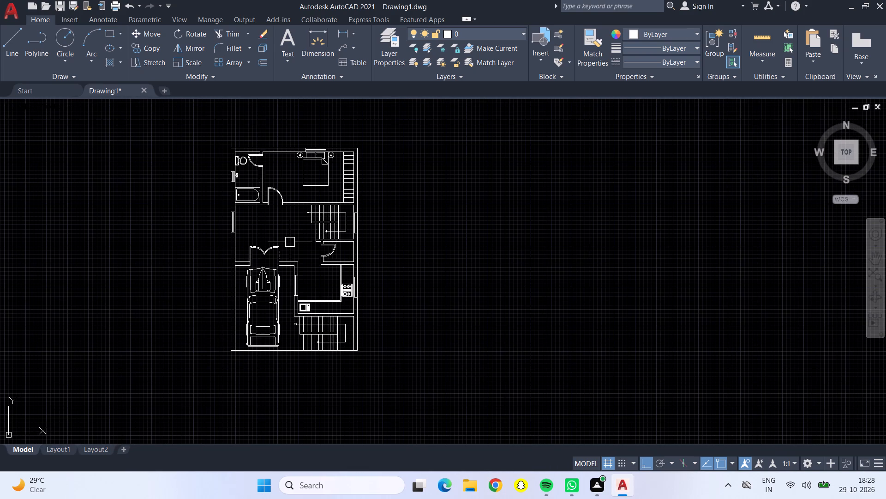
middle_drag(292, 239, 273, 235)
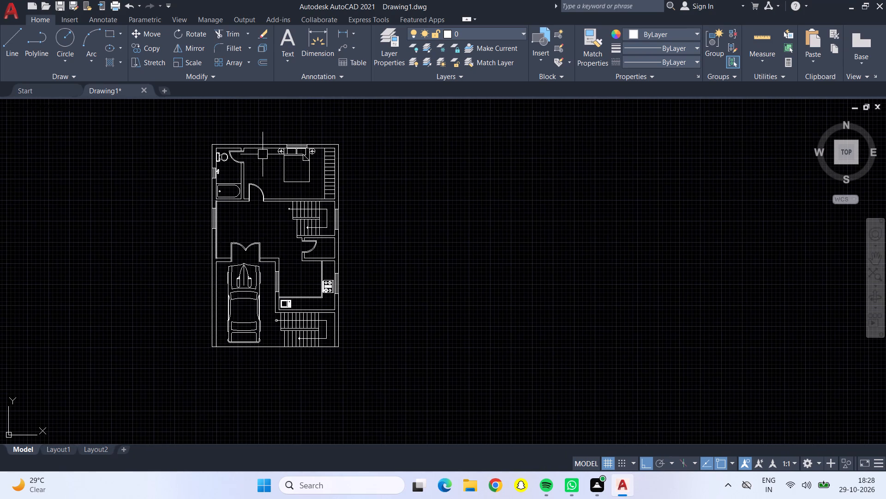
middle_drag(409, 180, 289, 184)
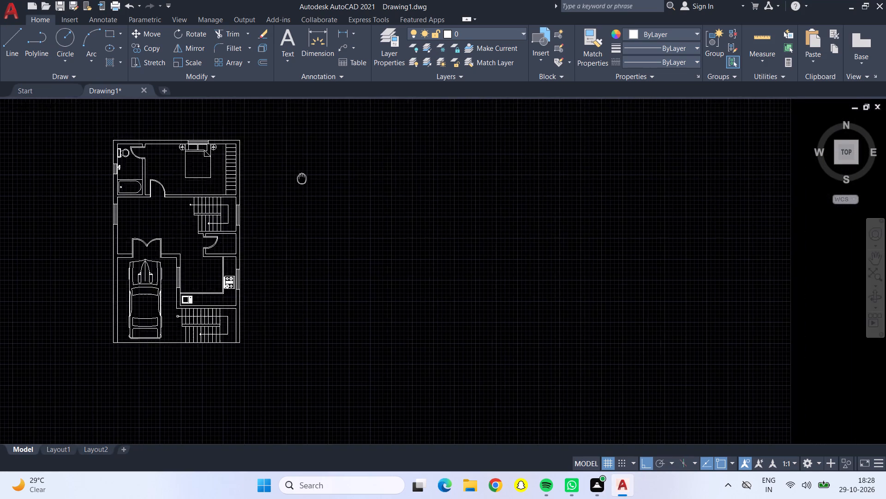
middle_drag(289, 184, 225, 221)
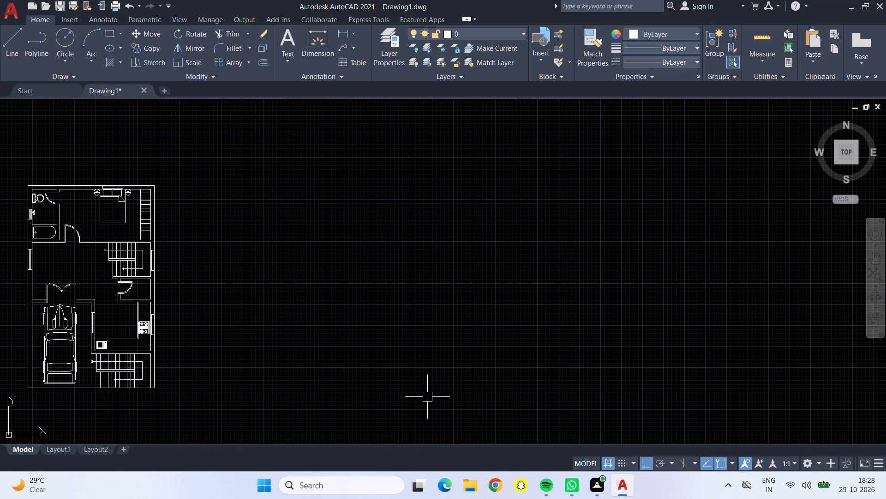
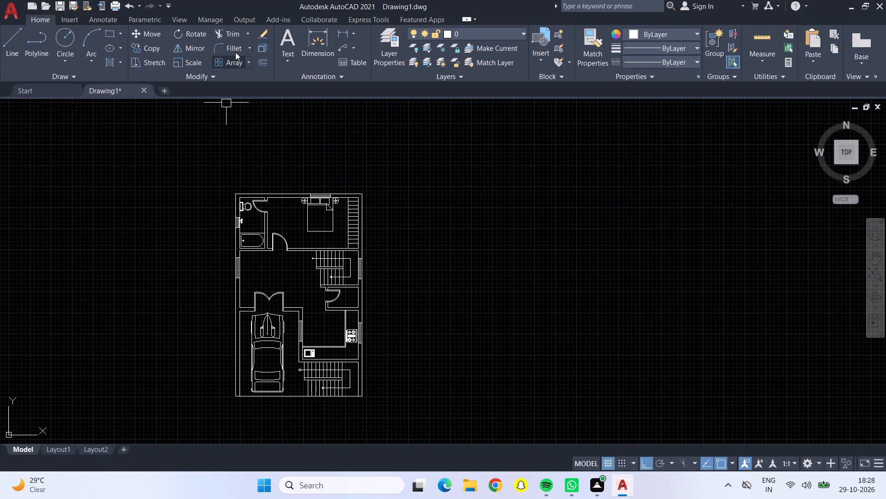
Add a multiline text label W with 10" text height in the empty space beside the floor plan's bedroom side.
click(292, 42)
drag(408, 230, 409, 247)
click(500, 281)
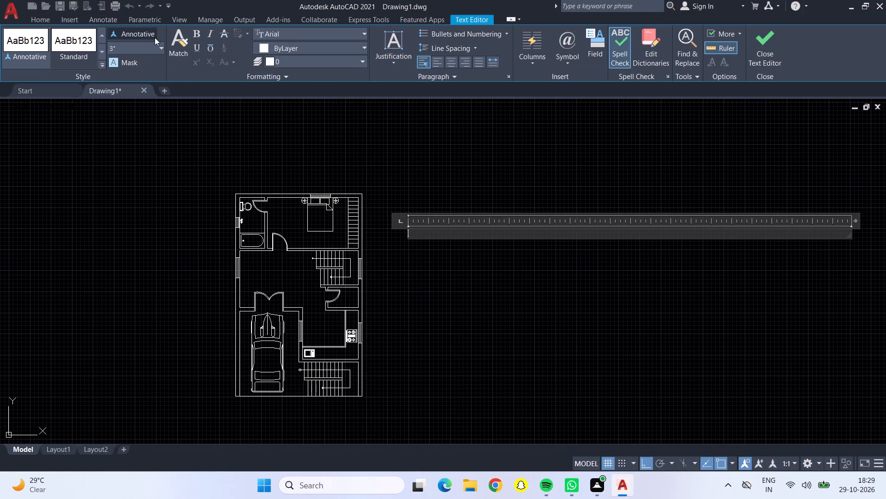
click(154, 47)
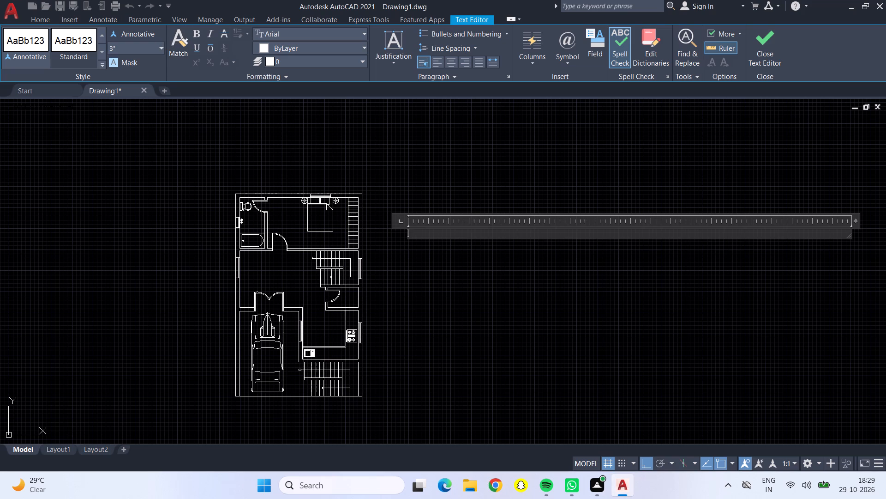
click(161, 49)
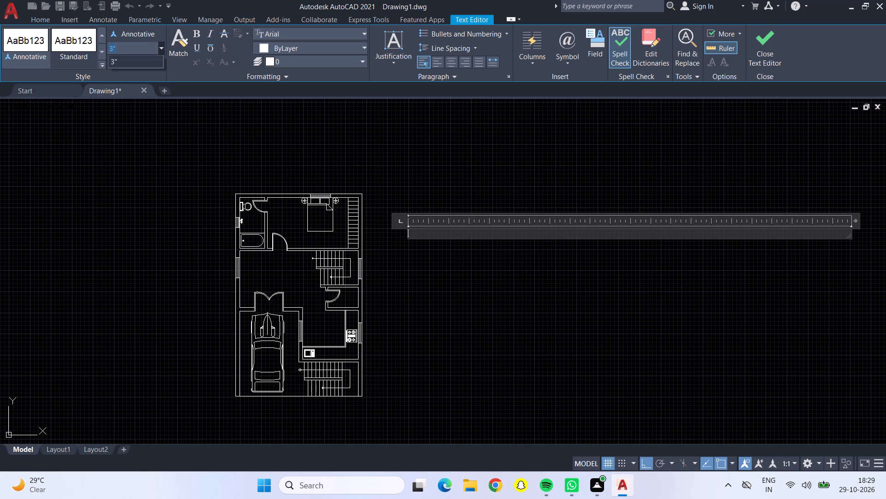
click(149, 45)
click(147, 45)
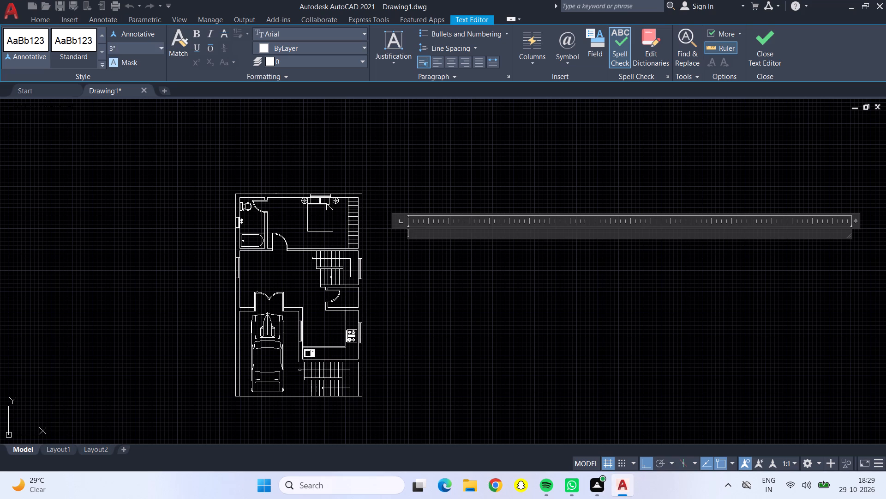
click(141, 56)
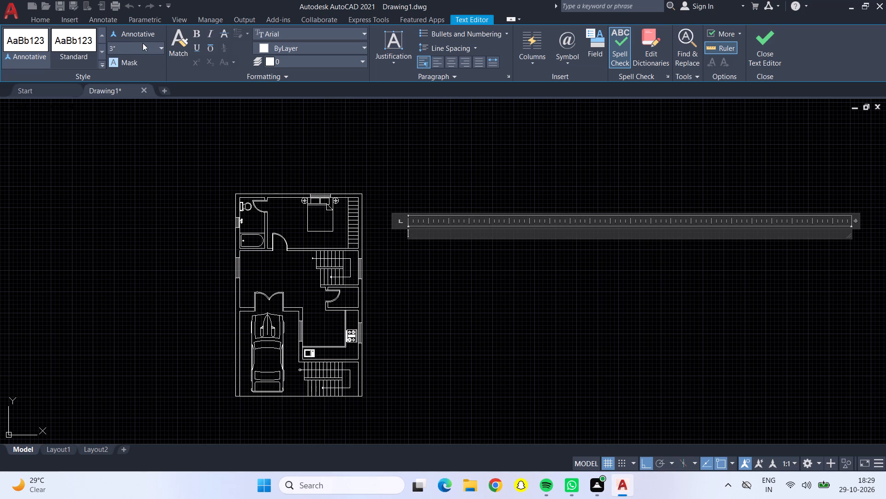
click(143, 48)
key(BackSpace)
text(10)
key(shift+quotedbl)
key(Return)
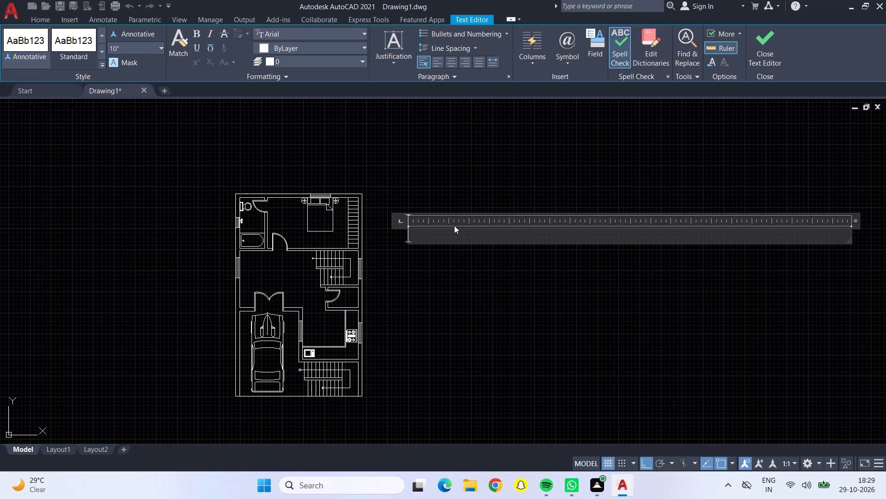
key(ctrl+w)
key(shift+w)
click(420, 219)
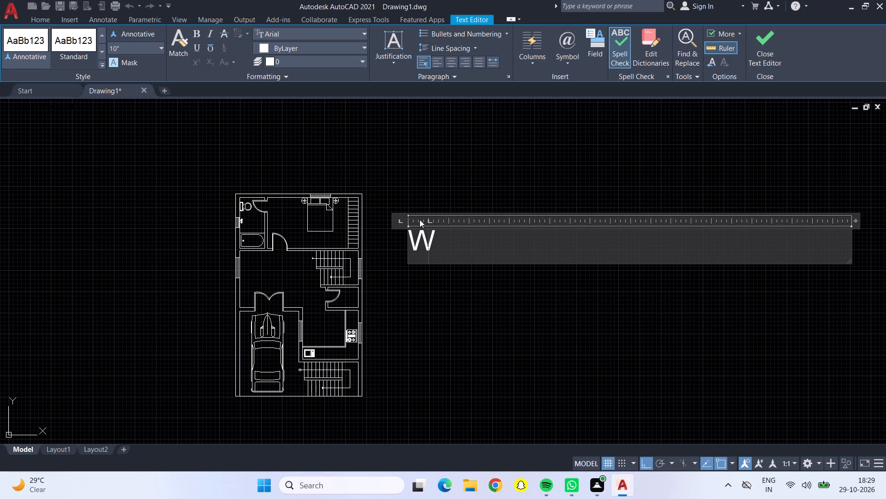
click(449, 259)
click(440, 278)
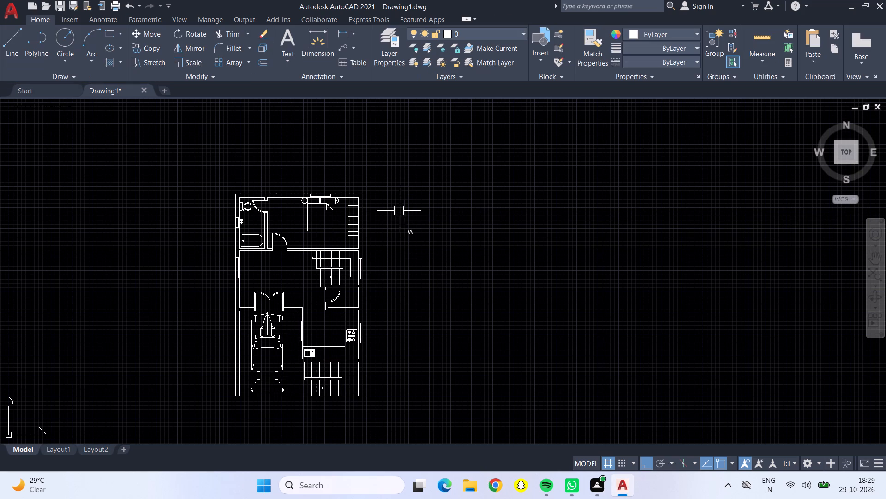
Copy the W label with ortho off, placing a copy just outside the window beside the inner staircase.
click(411, 228)
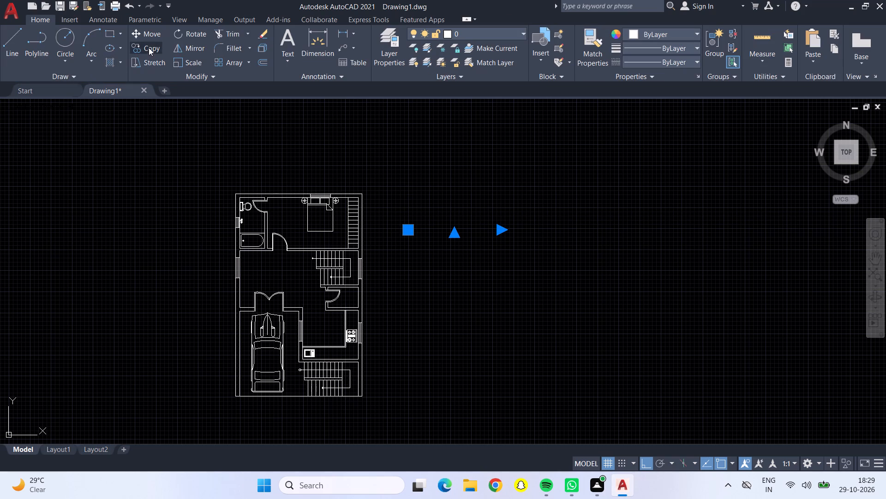
click(149, 48)
scroll(422, 239, up, 3)
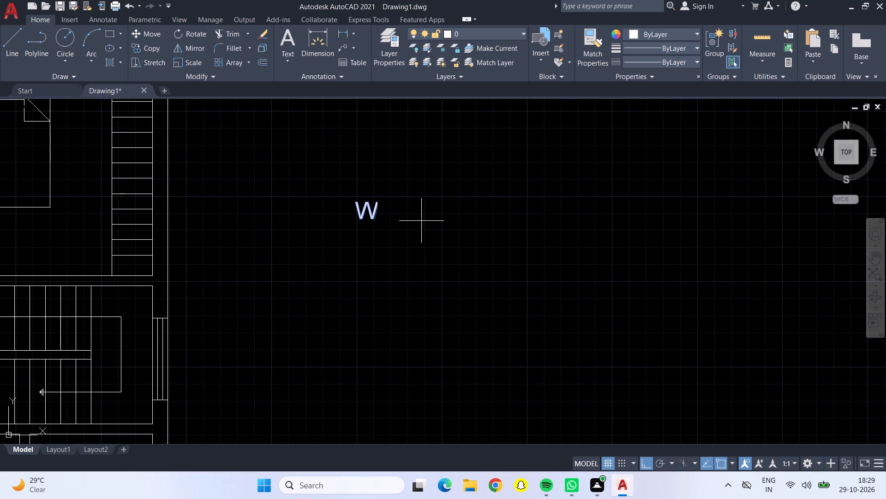
click(361, 214)
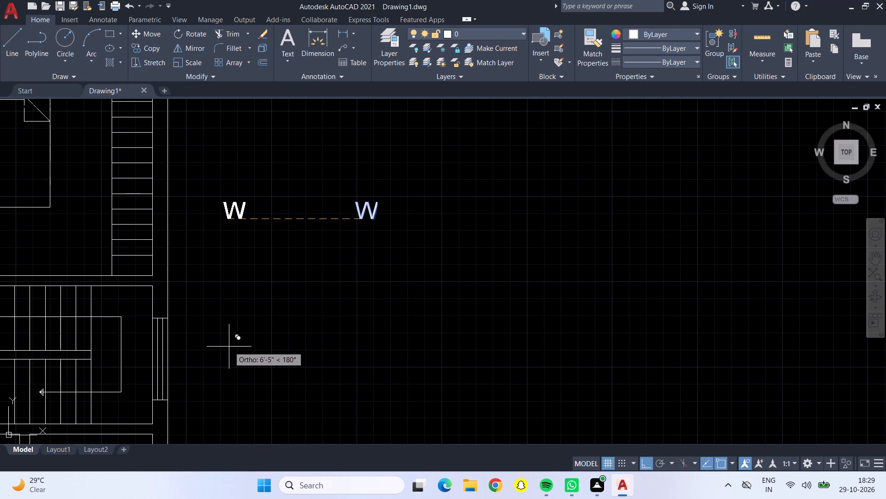
key(F8)
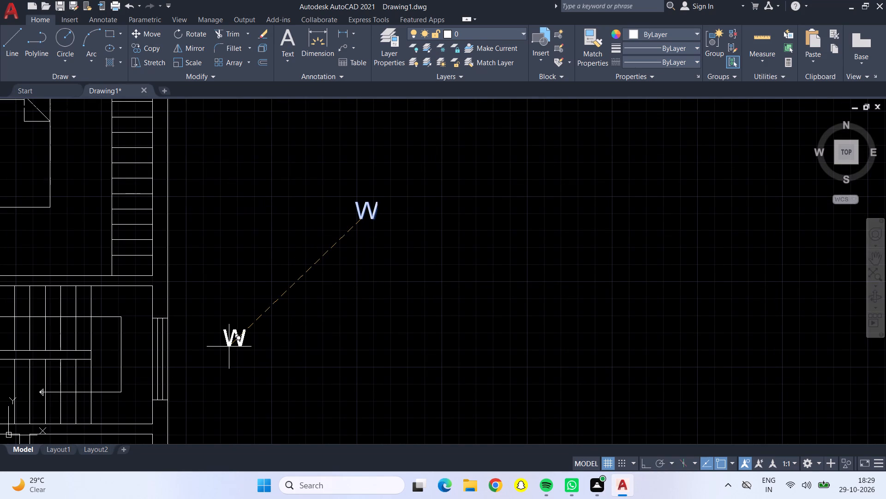
scroll(162, 373, up, 1)
middle_drag(180, 383, 185, 376)
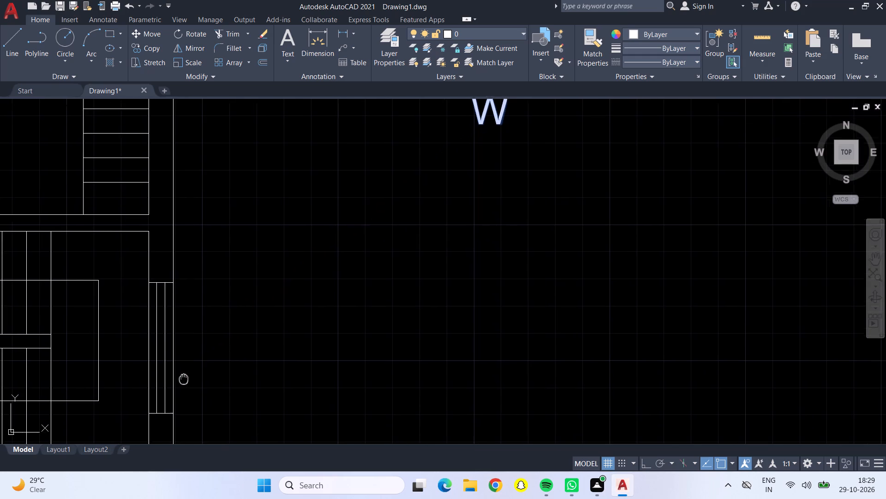
middle_drag(185, 376, 191, 367)
scroll(191, 367, up, 1)
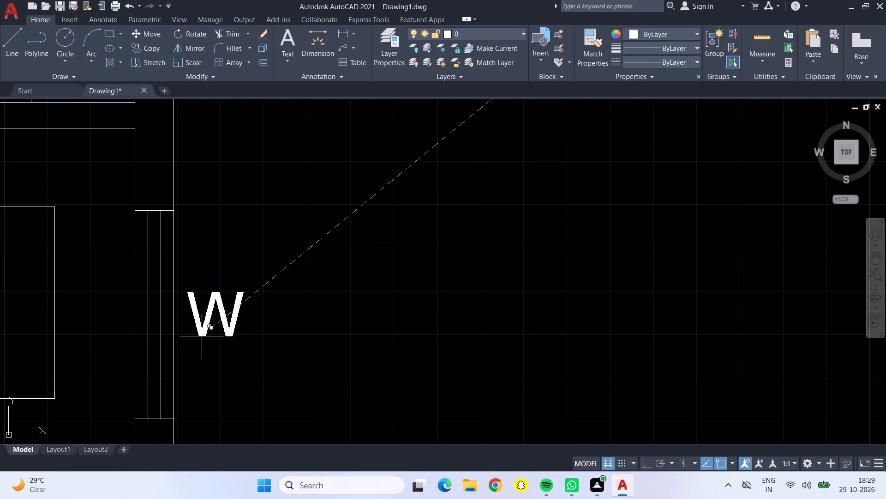
click(202, 336)
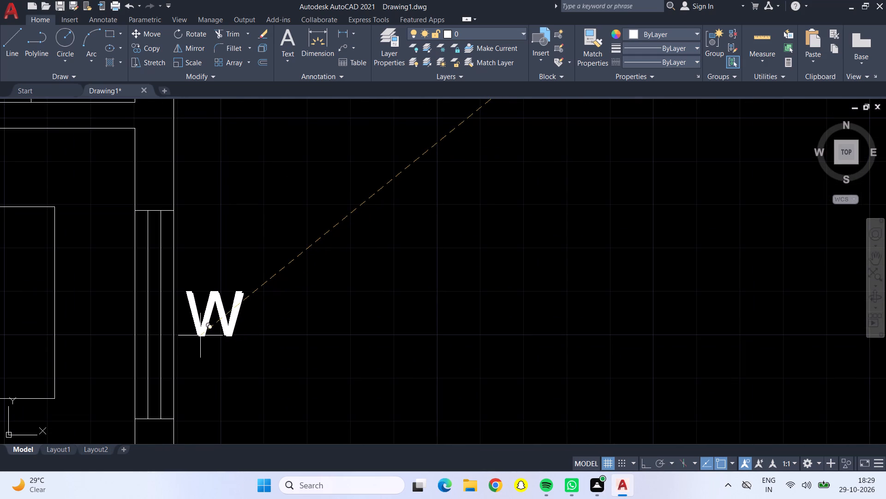
Place W copies outside the window by the kitchen stove and on the garage side of the kitchen–garage window.
scroll(252, 276, down, 2)
scroll(323, 336, down, 2)
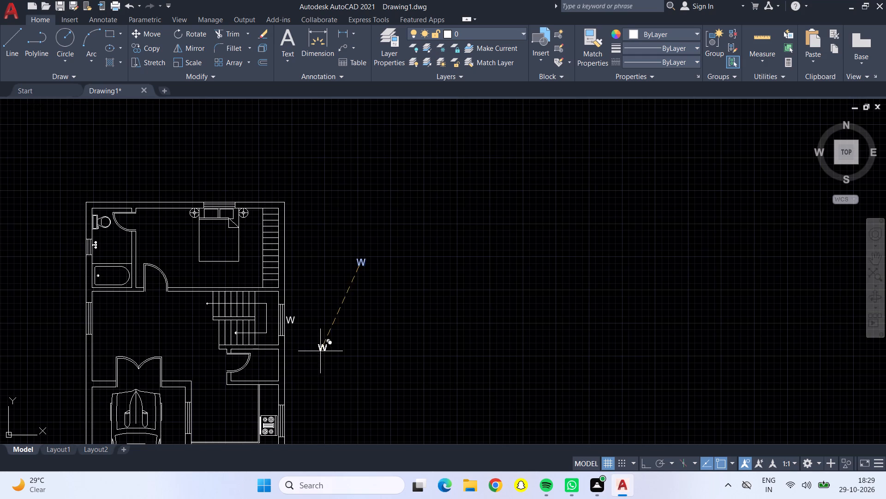
middle_drag(320, 351, 319, 291)
scroll(309, 380, up, 1)
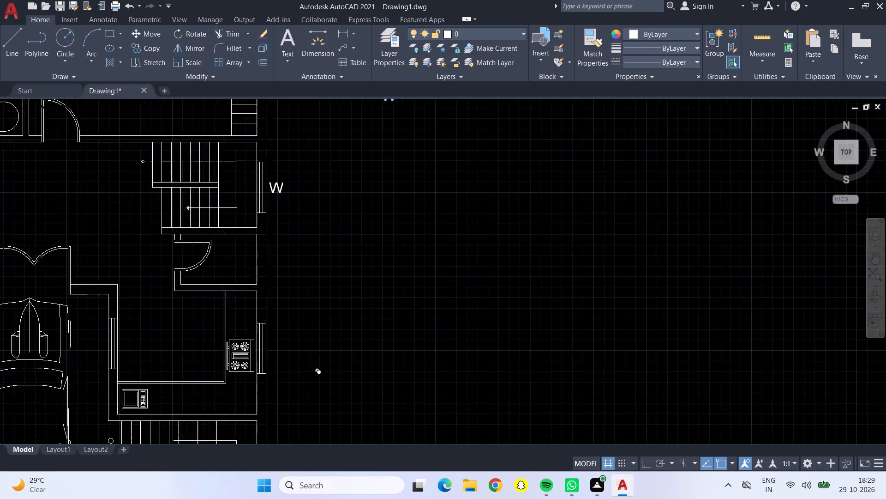
scroll(309, 380, up, 2)
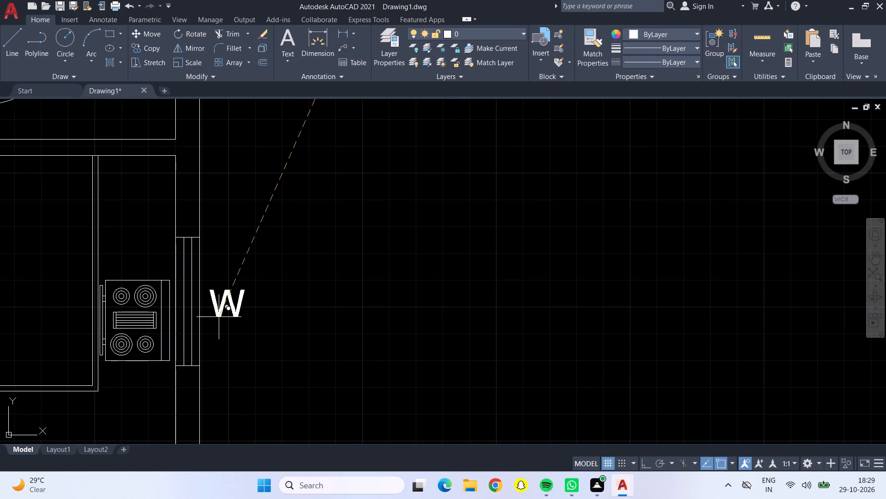
click(216, 323)
scroll(216, 323, down, 4)
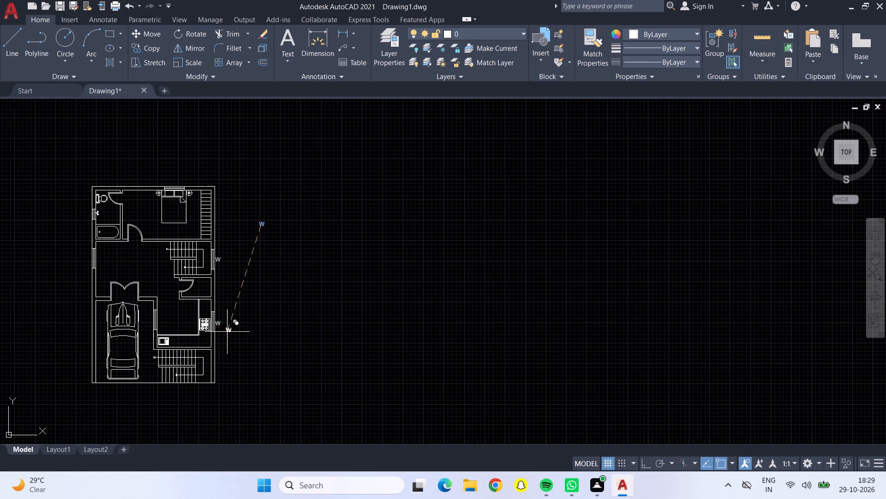
scroll(156, 334, up, 4)
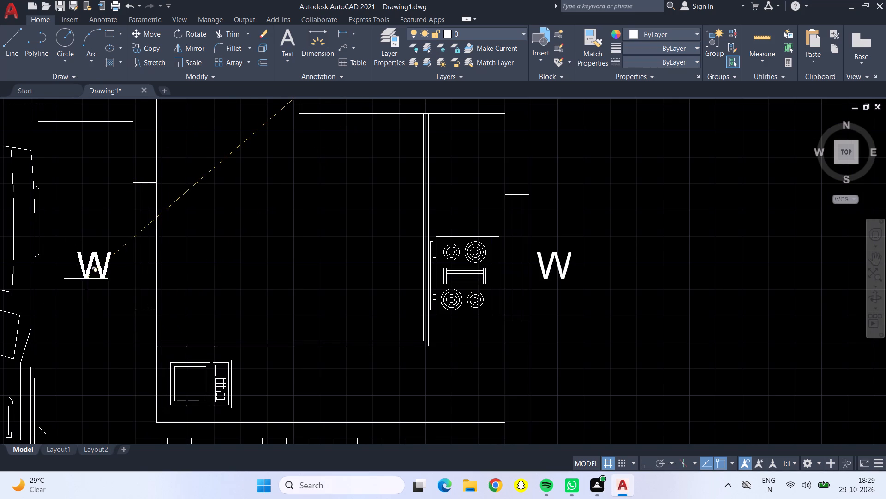
click(102, 260)
Place W copies outside the central room's outer-wall window and above the bedroom window behind the bed, ending the Copy.
scroll(102, 260, down, 5)
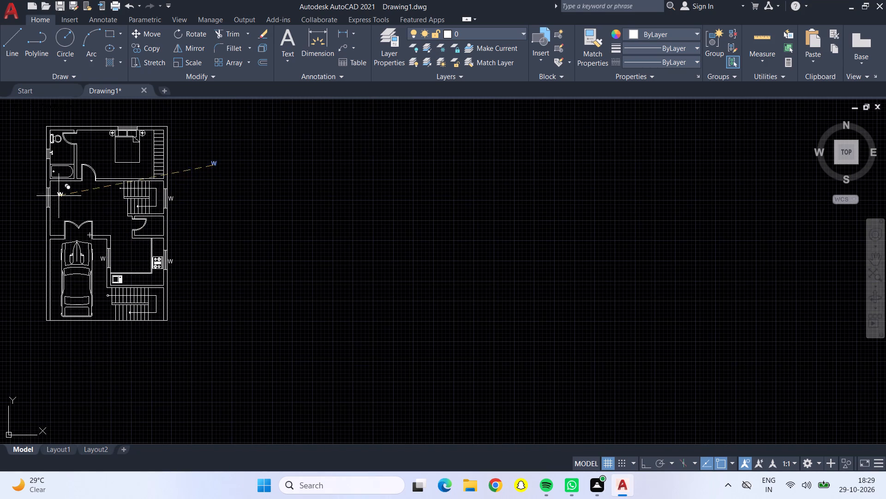
scroll(28, 194, up, 4)
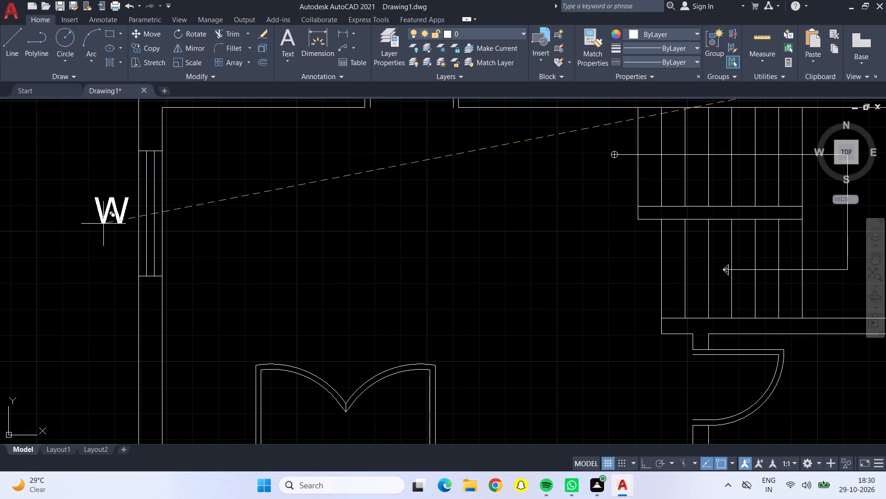
click(104, 224)
scroll(104, 224, down, 4)
scroll(95, 176, up, 4)
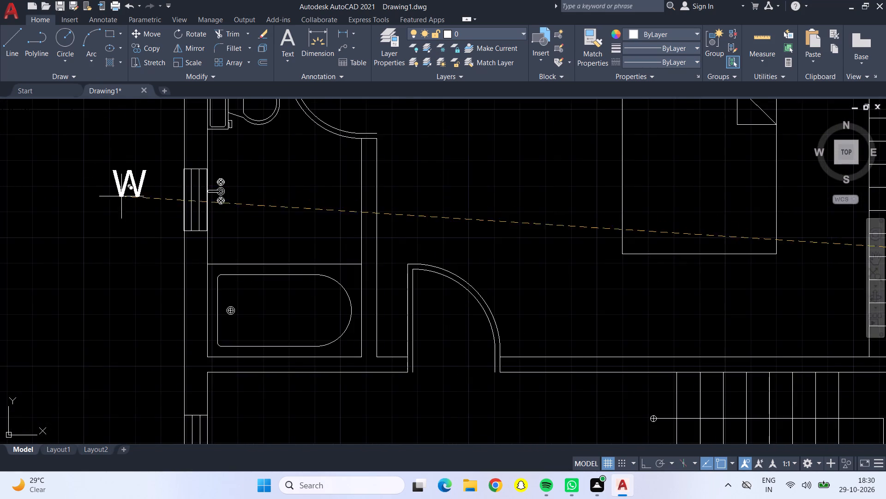
scroll(128, 201, down, 3)
scroll(276, 146, up, 3)
scroll(248, 172, up, 2)
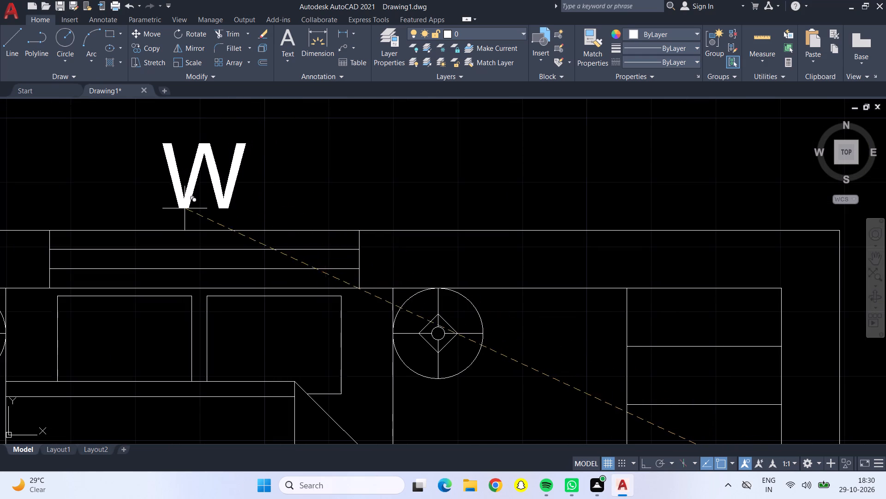
click(185, 217)
scroll(187, 220, down, 4)
scroll(253, 232, down, 3)
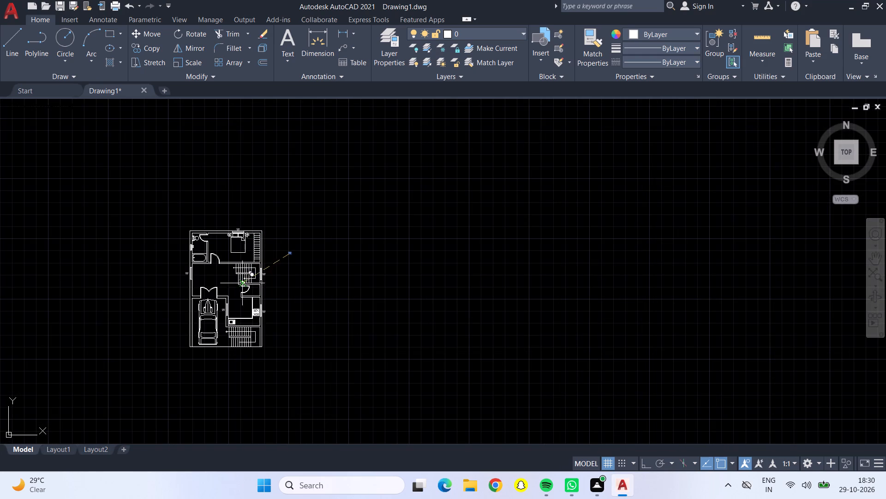
middle_drag(226, 282, 260, 208)
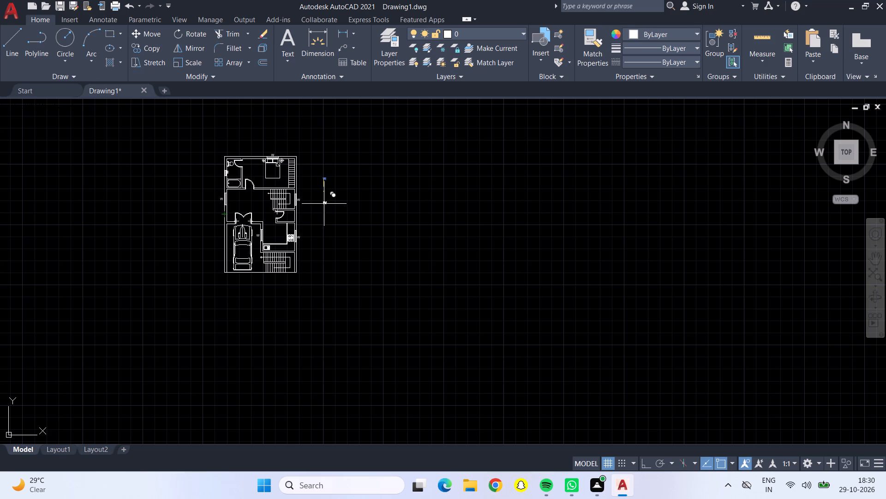
key(Escape)
Change the text of the spare W label outside the plan to V.
scroll(350, 176, up, 3)
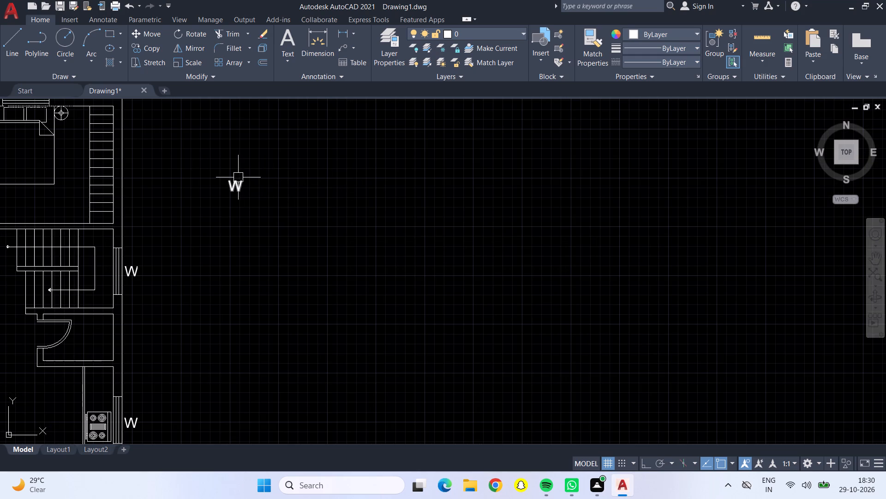
double_click(238, 177)
click(252, 191)
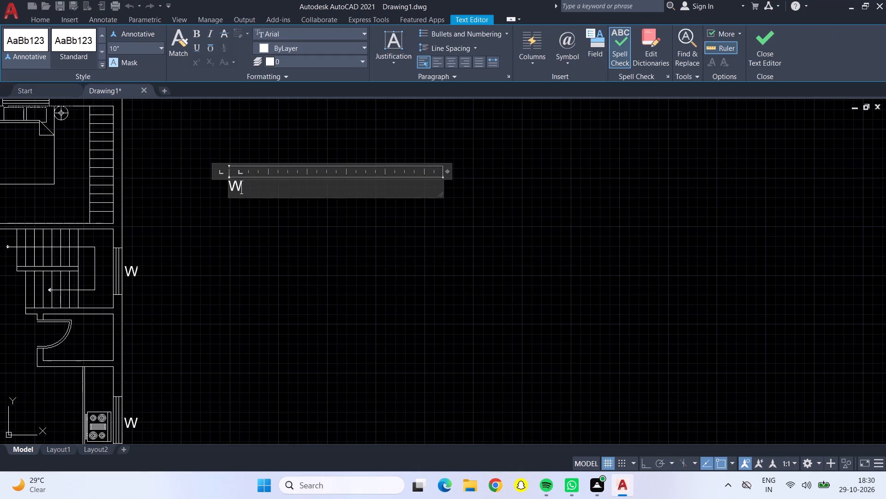
key(BackSpace)
key(shift+v)
click(258, 264)
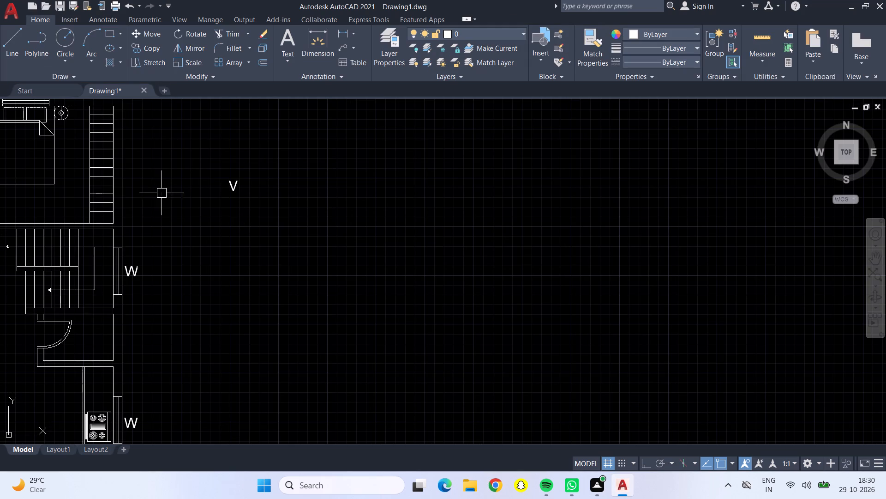
Move the V label from outside the plan to just outside the bathroom window.
drag(235, 187, 225, 187)
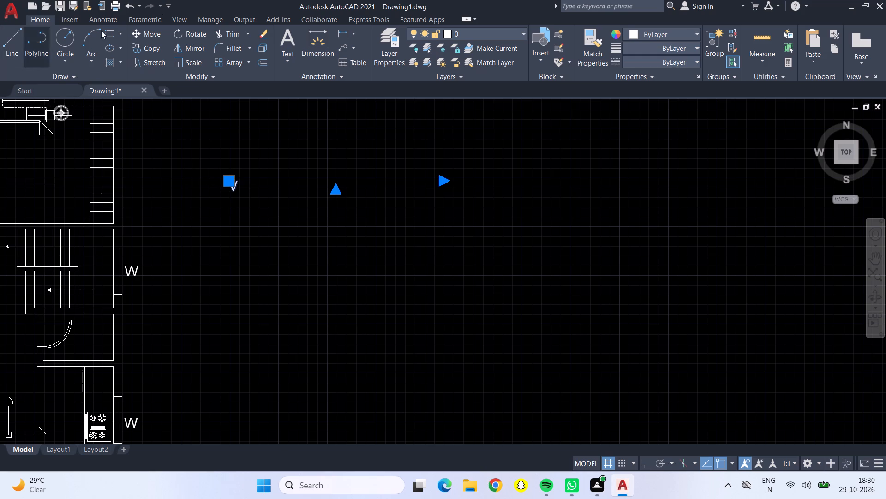
click(138, 30)
click(235, 180)
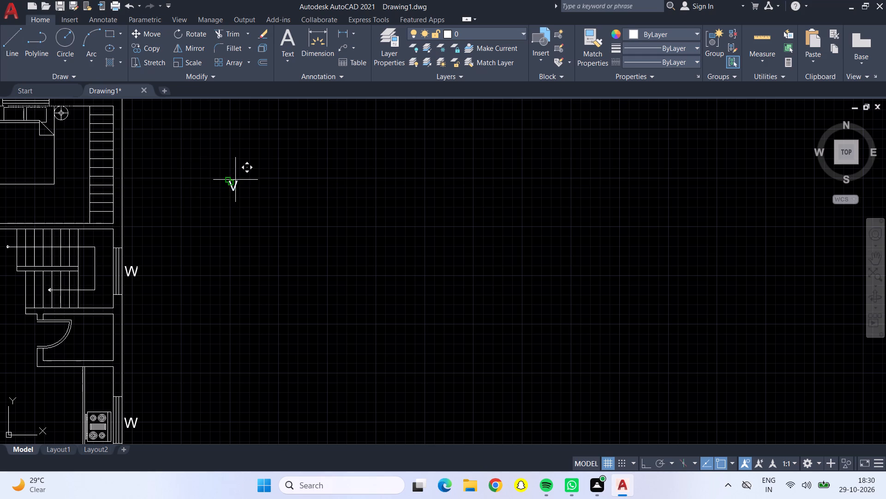
scroll(184, 189, down, 4)
scroll(87, 170, up, 4)
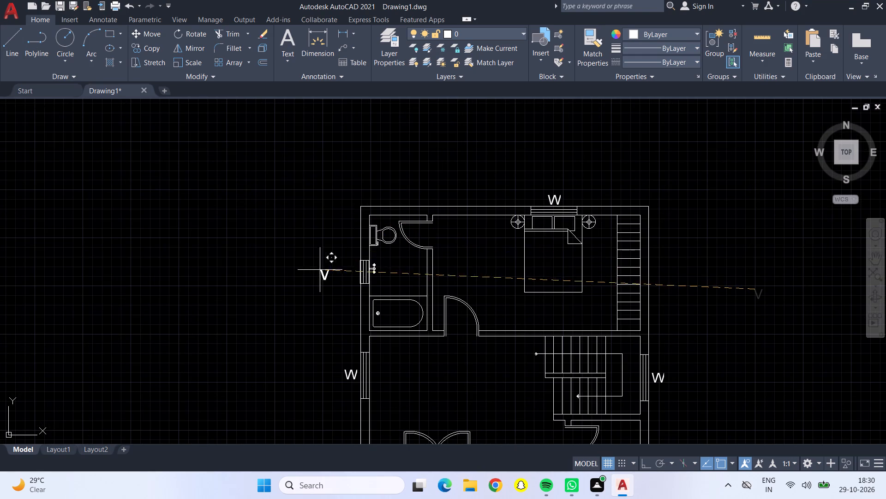
scroll(321, 259, up, 2)
click(390, 289)
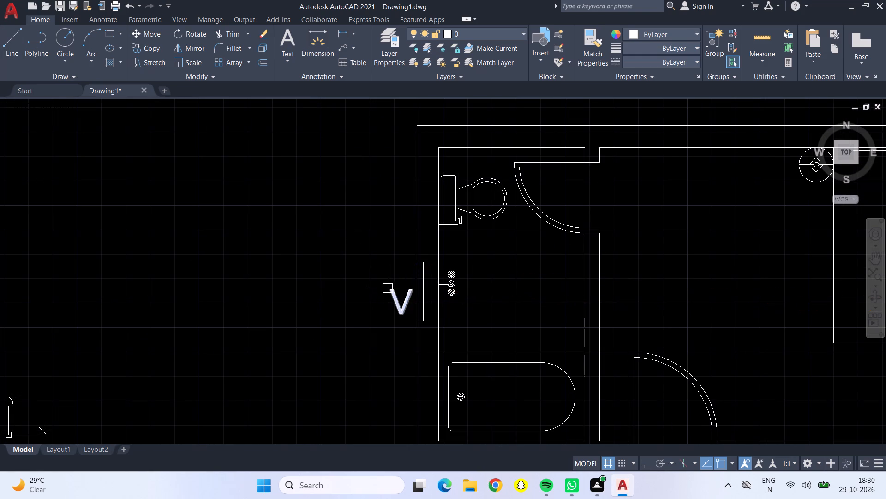
Look over the whole floor plan, checking the rooms, staircases and the W and V labels.
scroll(384, 287, down, 4)
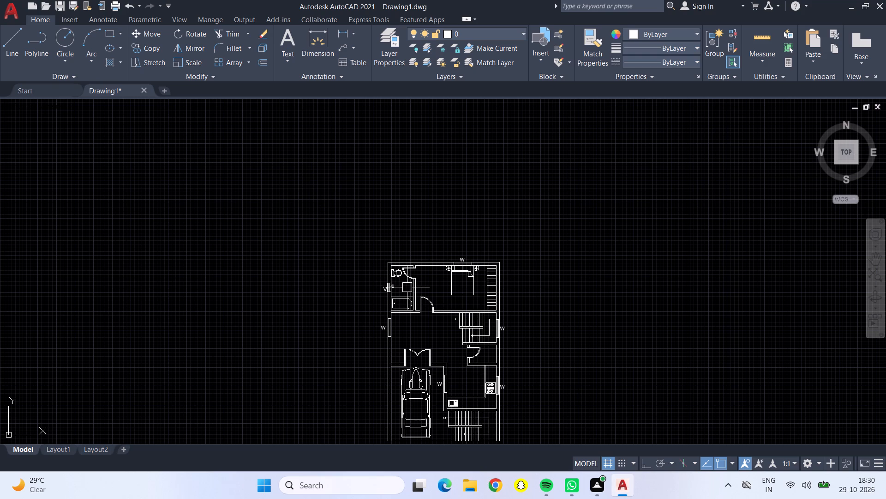
scroll(407, 287, down, 1)
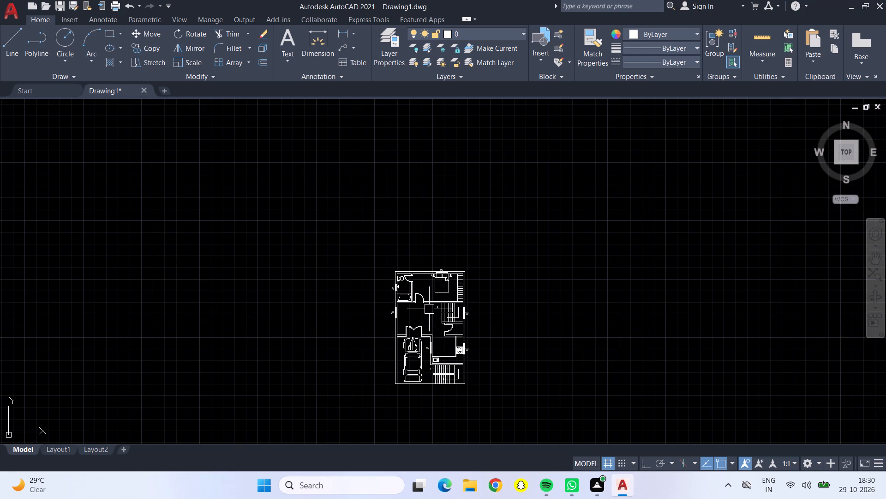
middle_drag(421, 311, 351, 310)
scroll(351, 310, up, 1)
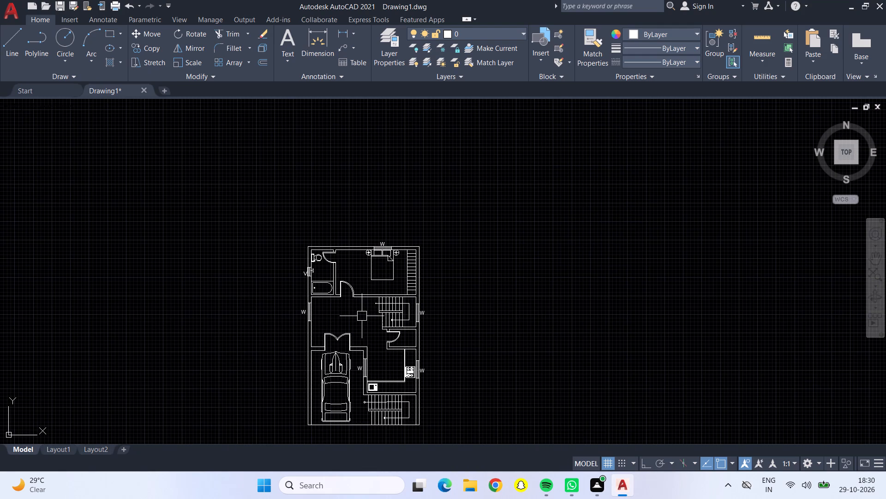
middle_drag(362, 316, 335, 309)
scroll(361, 319, up, 1)
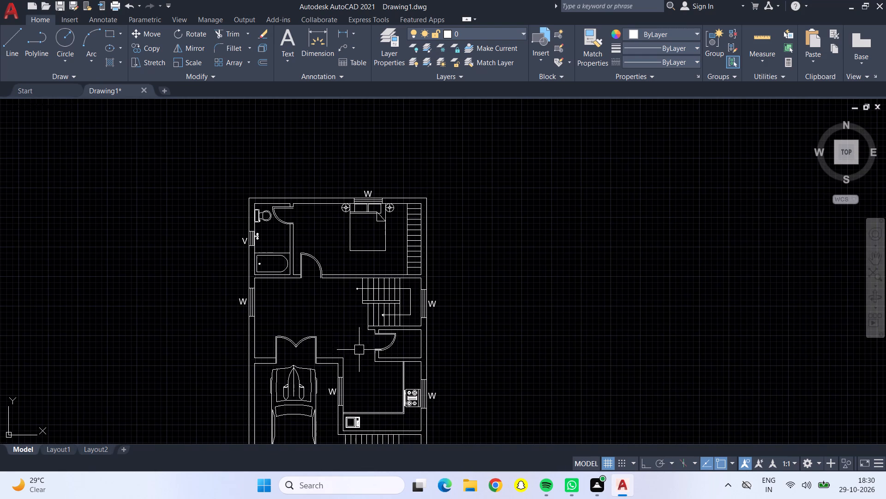
scroll(405, 347, up, 2)
middle_drag(405, 347, 324, 328)
scroll(322, 327, up, 2)
scroll(322, 327, down, 3)
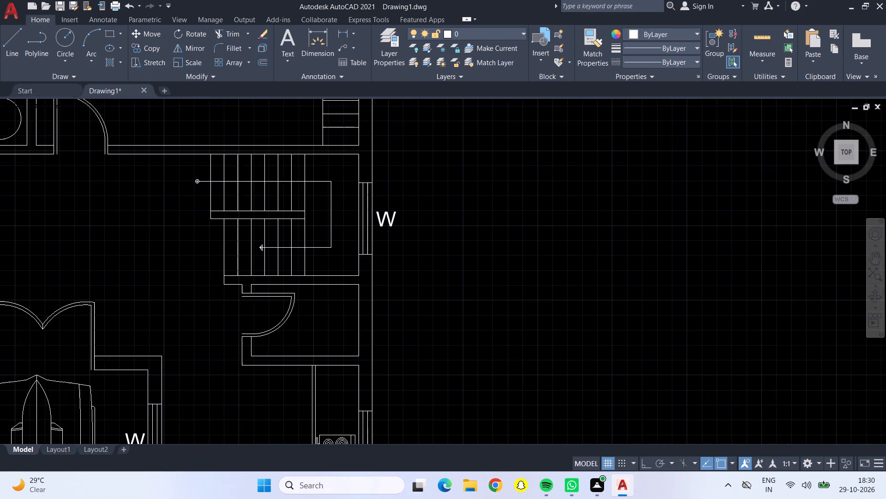
scroll(240, 283, down, 1)
middle_drag(237, 282, 230, 249)
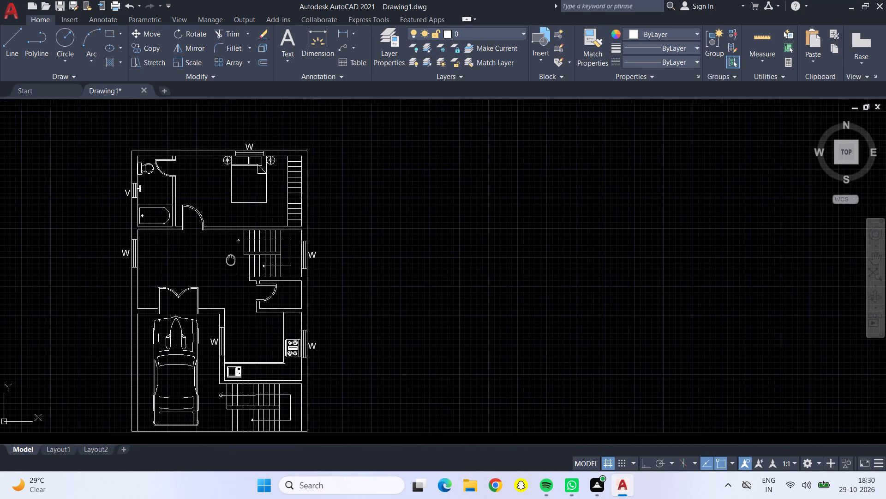
middle_drag(230, 249, 230, 199)
middle_drag(222, 196, 227, 217)
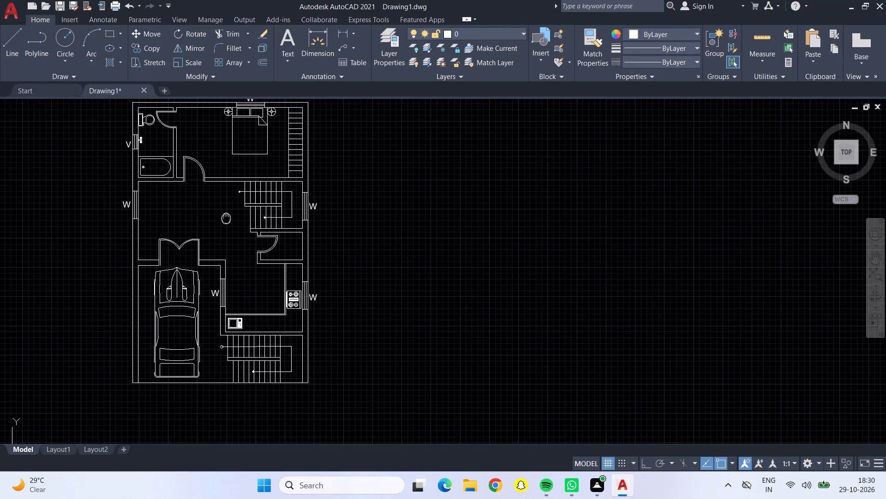
middle_drag(227, 217, 239, 233)
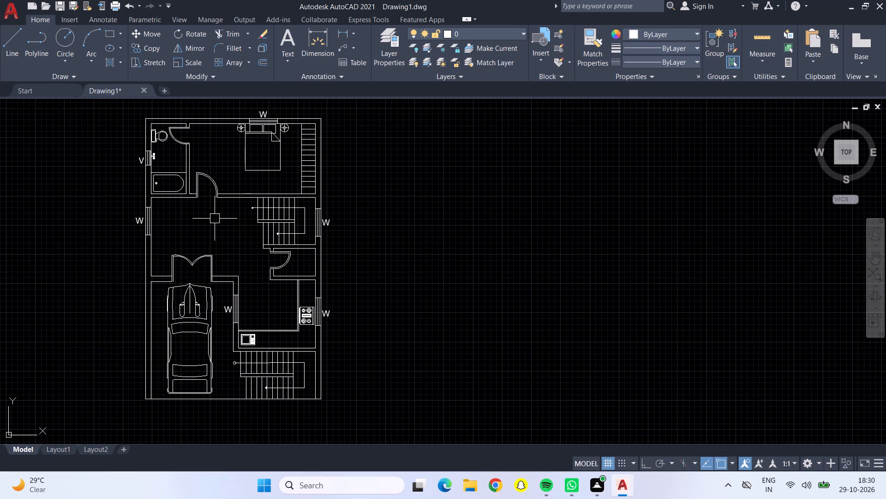
Dimension the overall width of the house between the outer corners of the bedroom-side wall, offsetting the dimension line 3'.
click(314, 45)
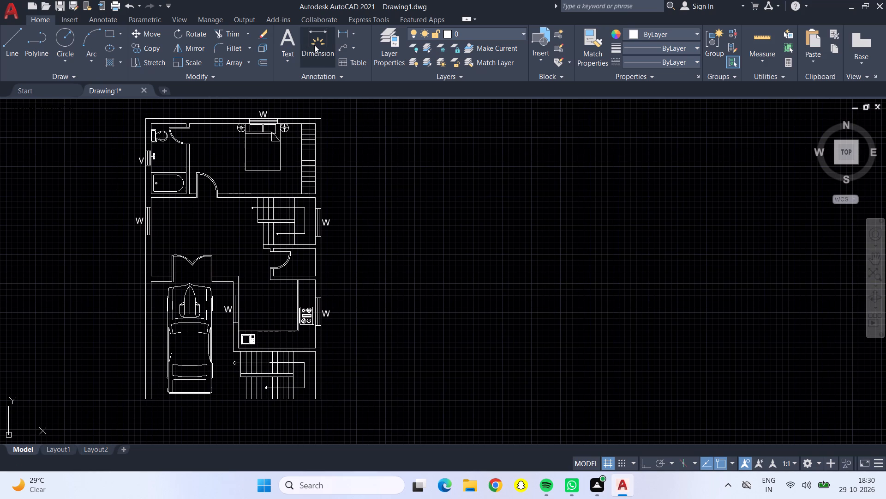
scroll(121, 118, up, 3)
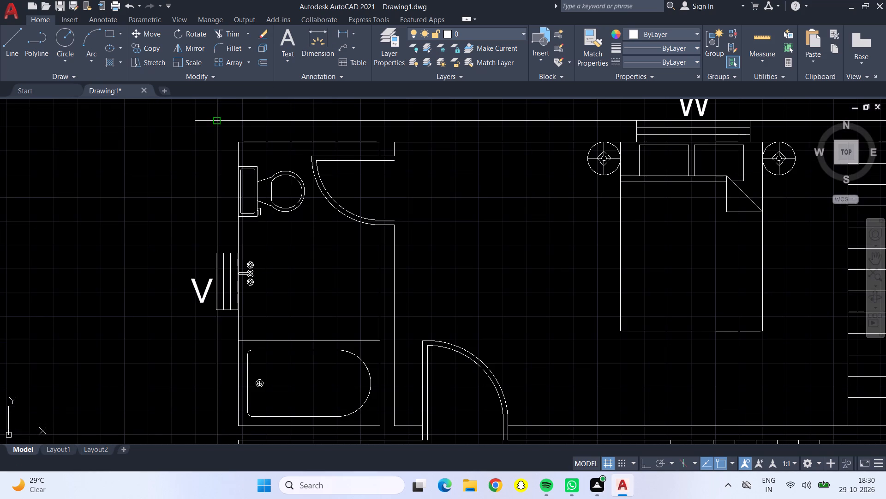
click(216, 123)
scroll(282, 165, down, 4)
scroll(394, 172, up, 5)
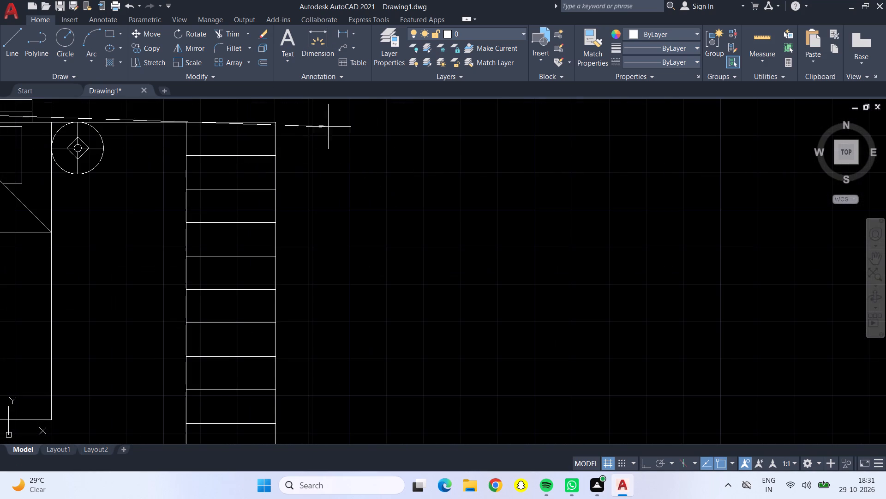
middle_drag(324, 128, 335, 207)
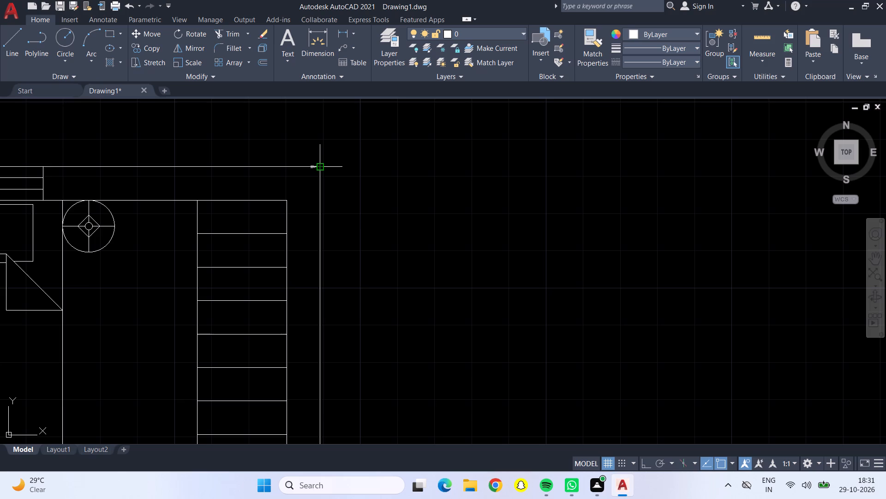
click(320, 164)
scroll(316, 143, down, 2)
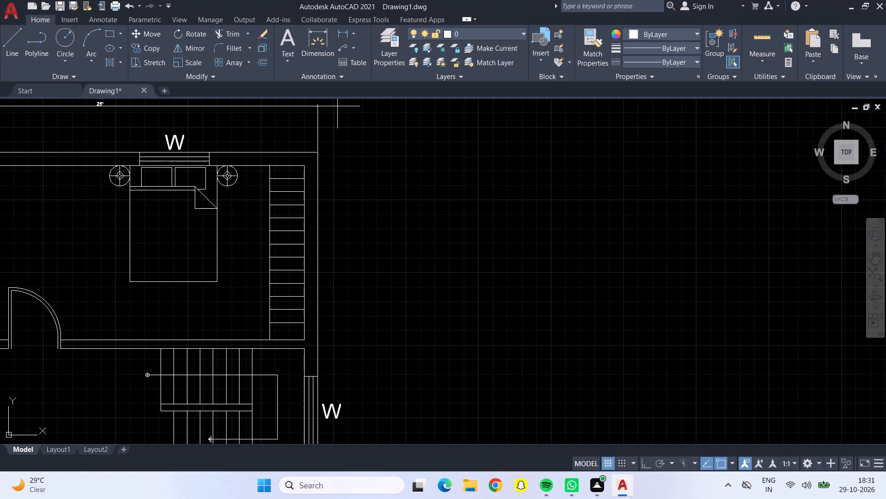
text(3')
key(Return)
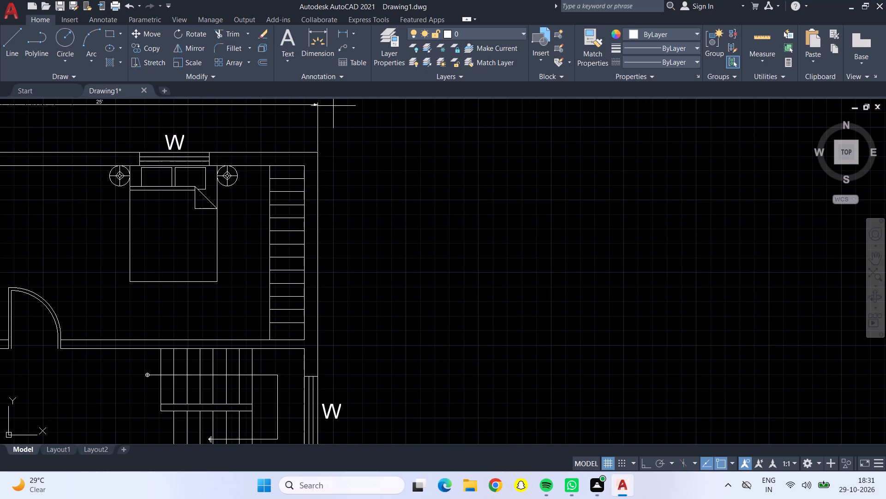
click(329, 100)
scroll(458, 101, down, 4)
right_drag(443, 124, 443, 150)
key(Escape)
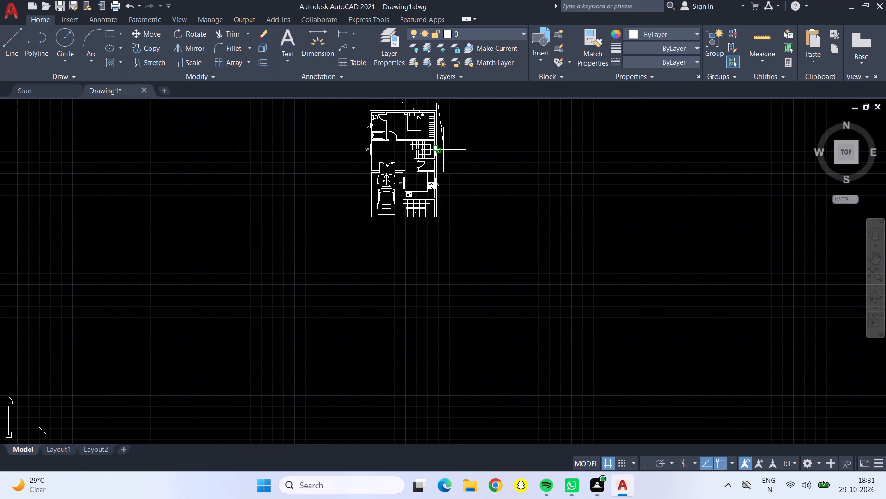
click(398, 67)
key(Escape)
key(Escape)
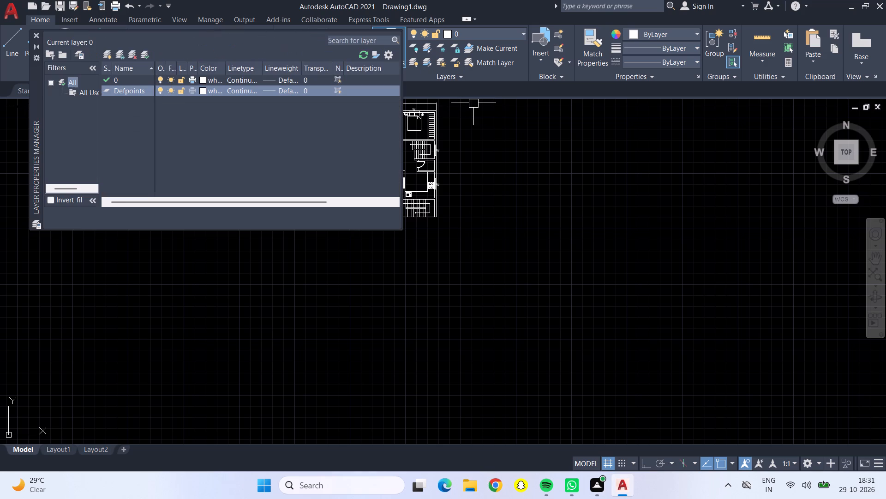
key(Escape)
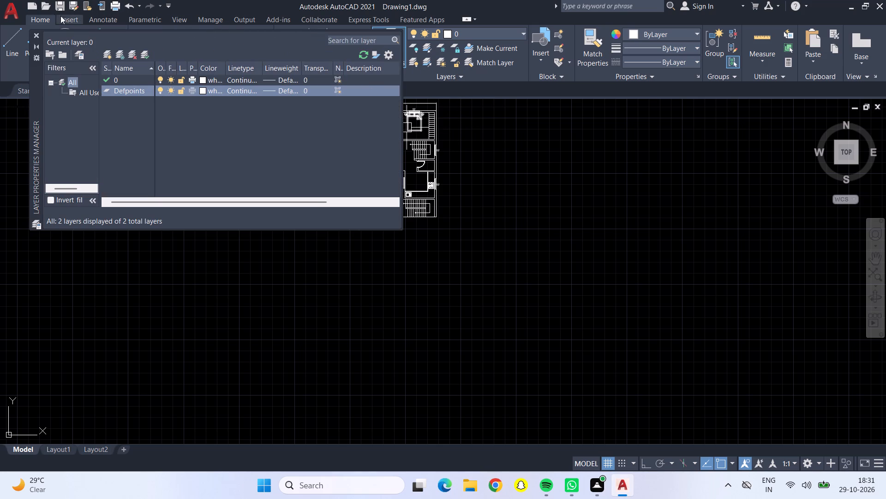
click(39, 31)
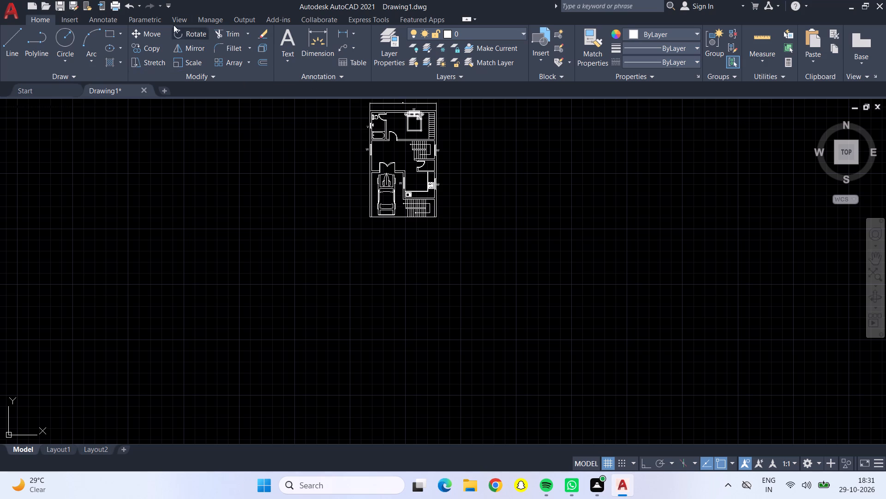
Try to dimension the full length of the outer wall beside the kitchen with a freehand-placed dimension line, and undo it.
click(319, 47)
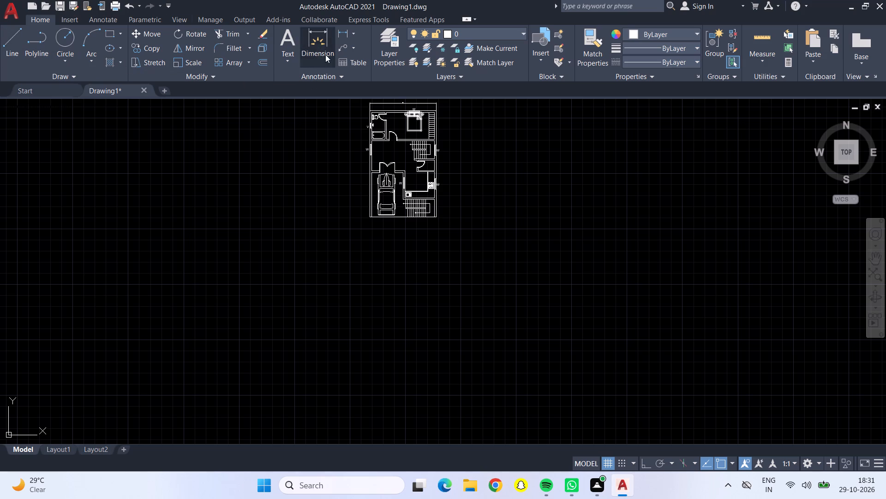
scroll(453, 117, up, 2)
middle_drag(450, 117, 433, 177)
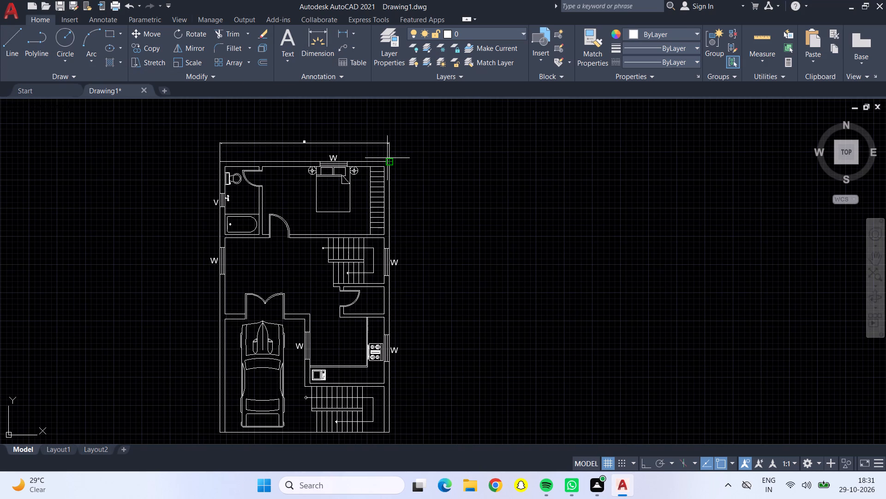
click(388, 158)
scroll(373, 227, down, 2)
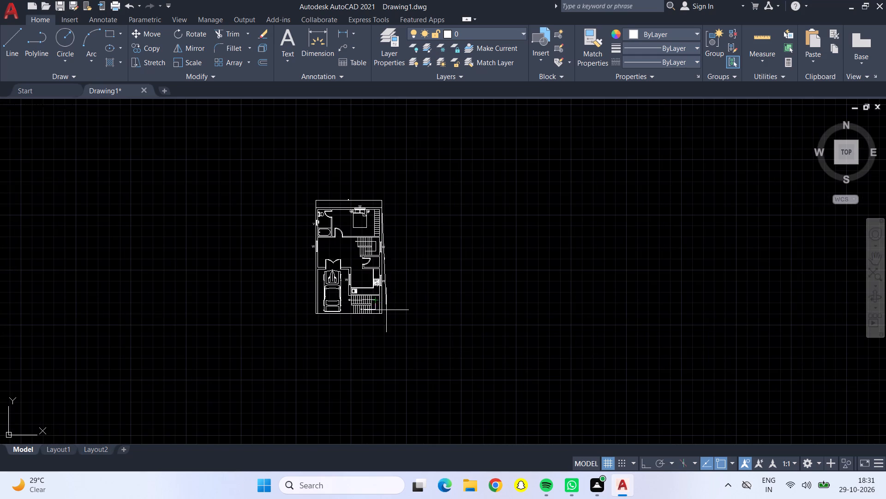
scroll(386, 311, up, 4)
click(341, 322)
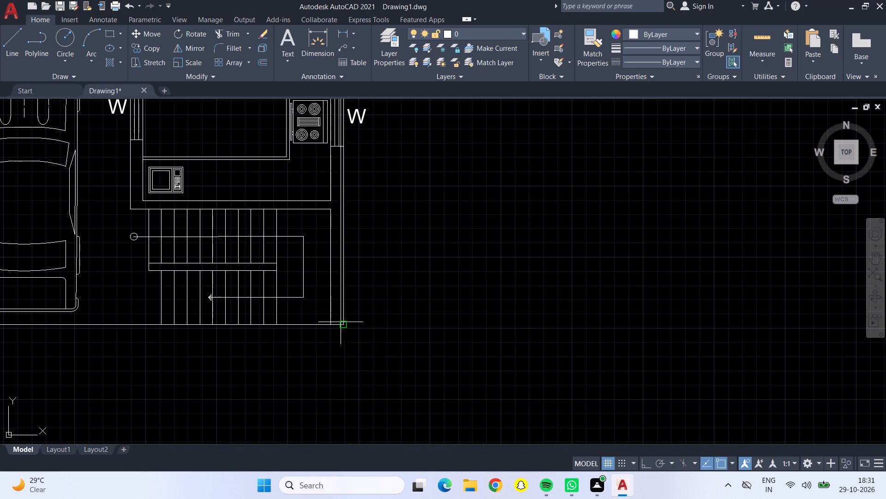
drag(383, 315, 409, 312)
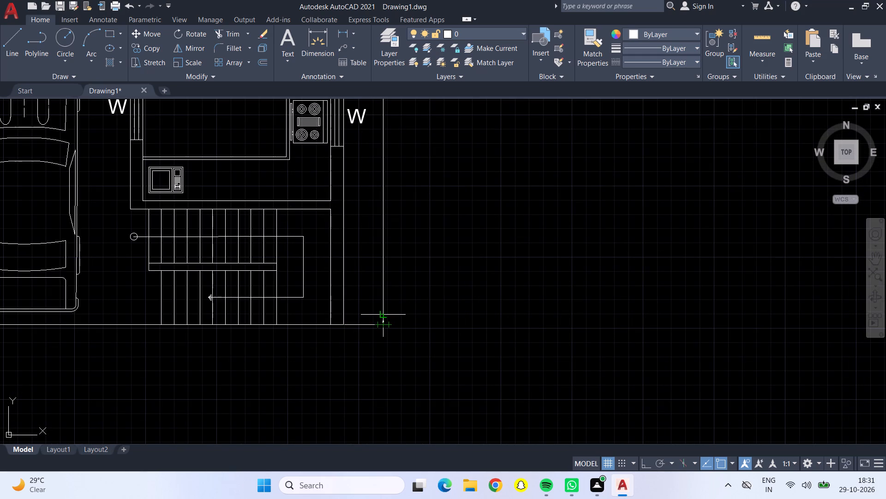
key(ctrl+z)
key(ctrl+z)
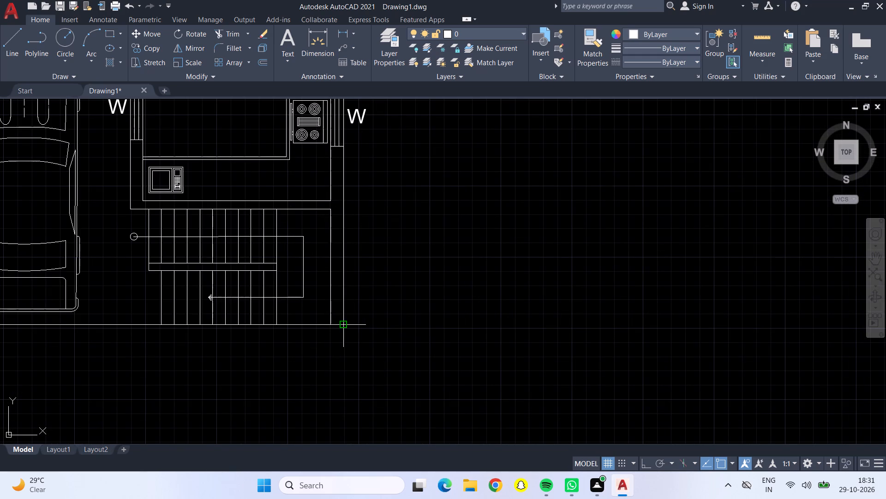
Dimension the full length of the kitchen-side outer wall from stair corner to bedroom corner, offset 3', and end the Dimension command.
click(346, 324)
scroll(357, 246, down, 3)
middle_drag(358, 112, 370, 225)
scroll(367, 207, up, 4)
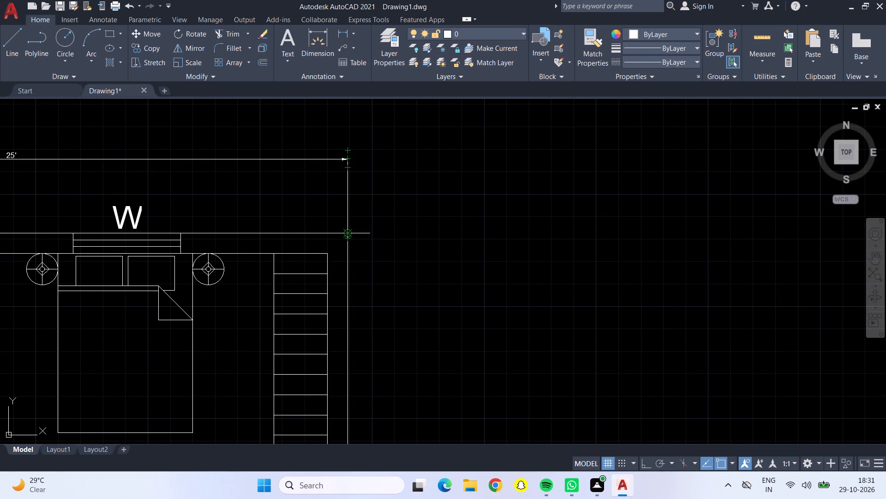
click(347, 236)
key(3)
key(apostrophe)
key(Return)
scroll(426, 229, down, 2)
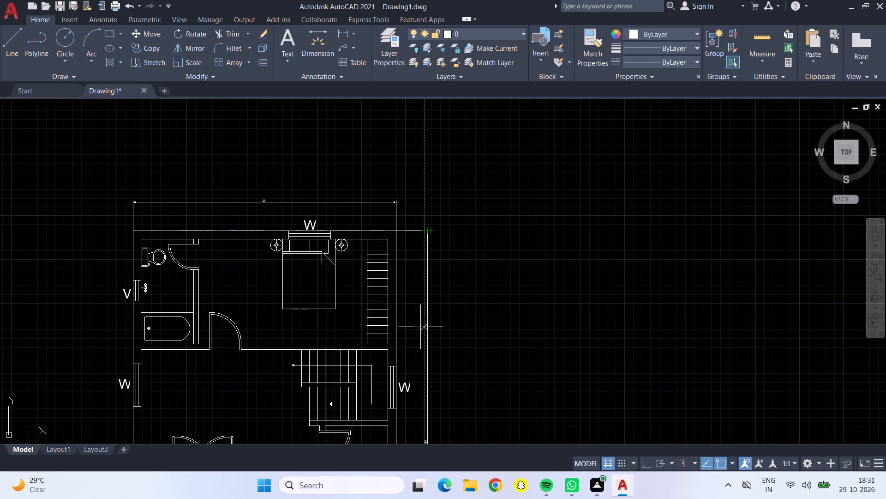
scroll(416, 284, down, 1)
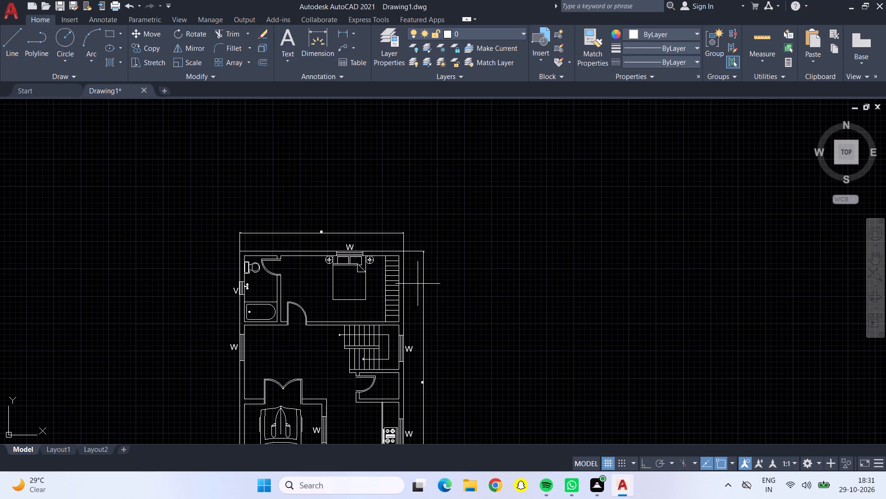
middle_drag(446, 311, 448, 219)
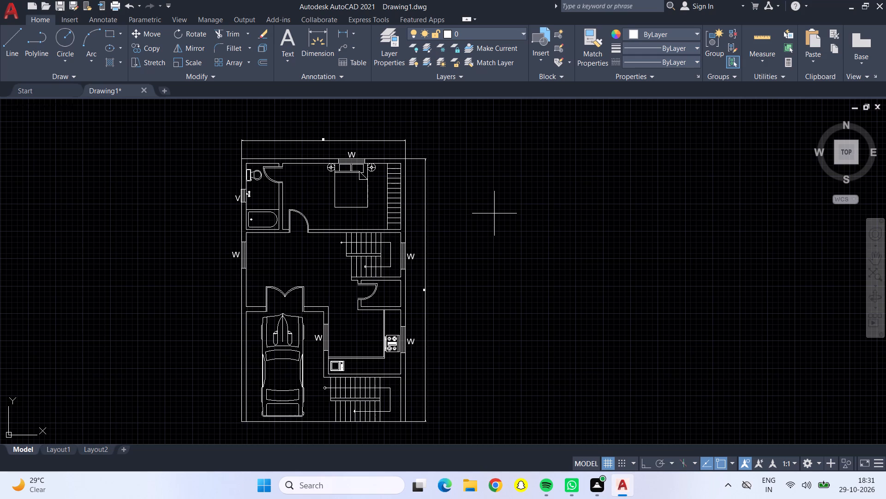
key(Escape)
Replace the overall width dimension's text above the bedroom with 25' at a text height of 10".
scroll(325, 134, up, 8)
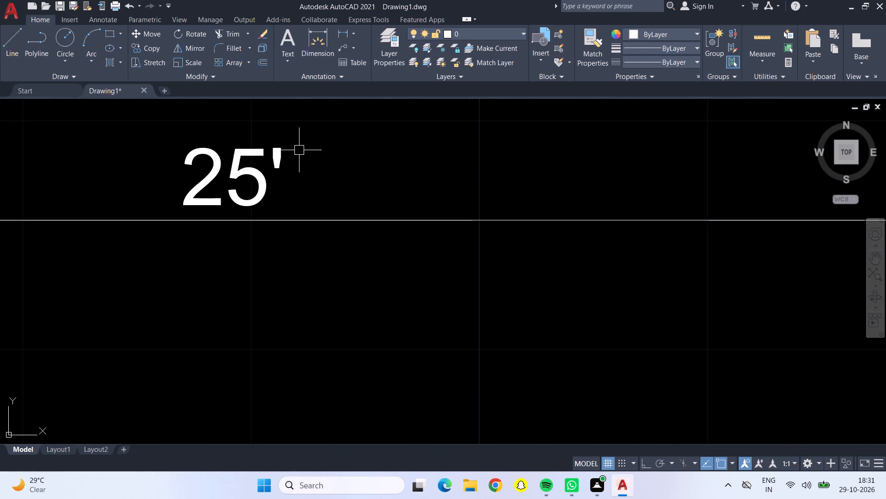
double_click(274, 161)
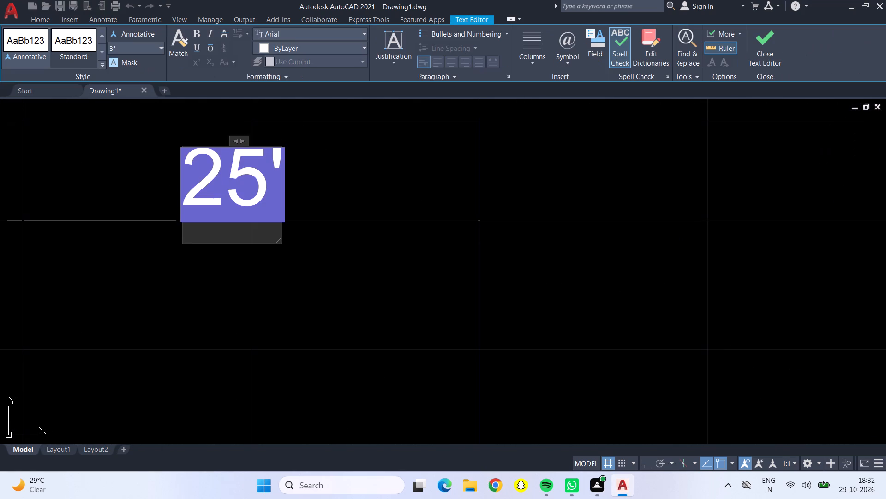
click(273, 195)
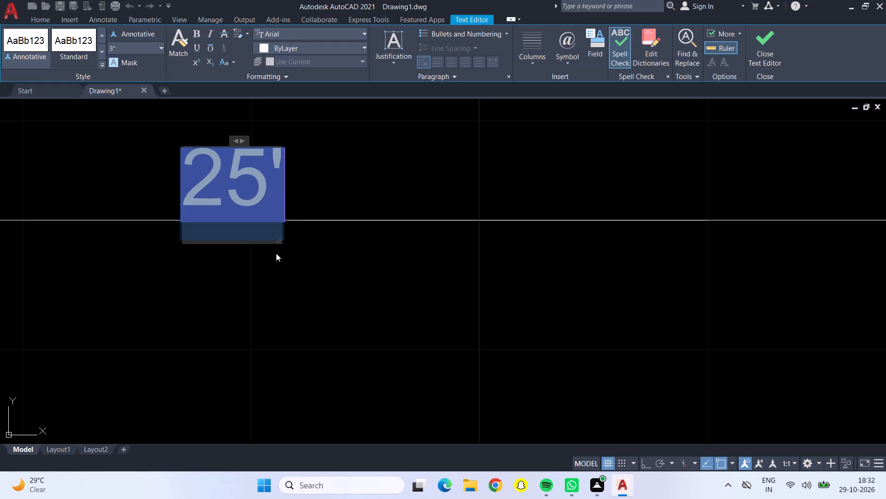
key(BackSpace)
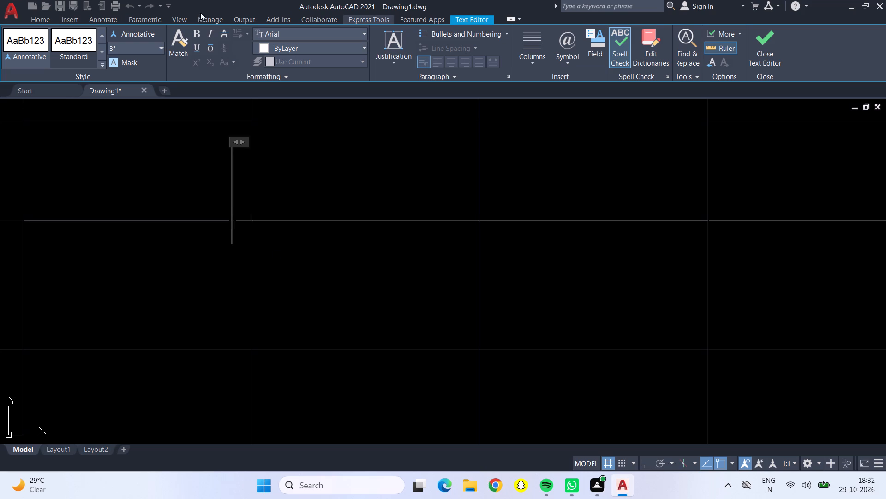
click(137, 45)
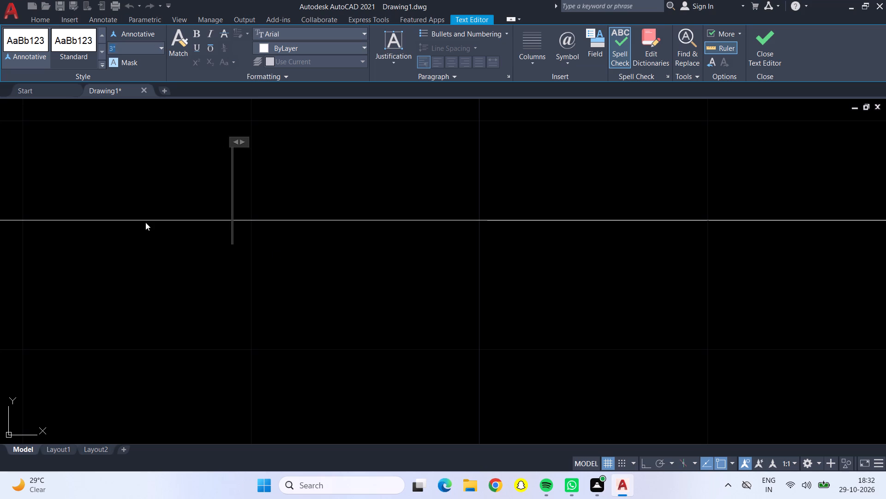
key(BackSpace)
text(10")
key(Return)
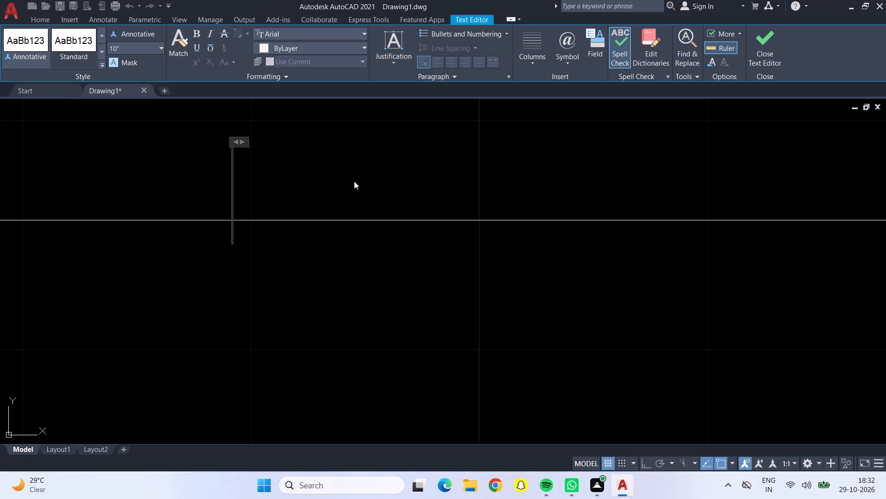
text(25')
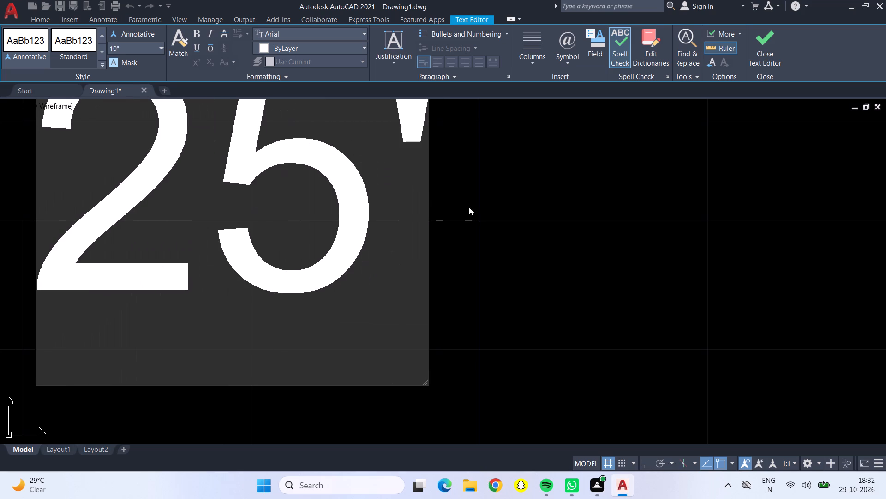
click(484, 196)
Replace the overall length dimension's text beside the kitchen-side wall with 40' at a text height of 10", and end text editing.
scroll(484, 196, down, 3)
scroll(484, 234, down, 2)
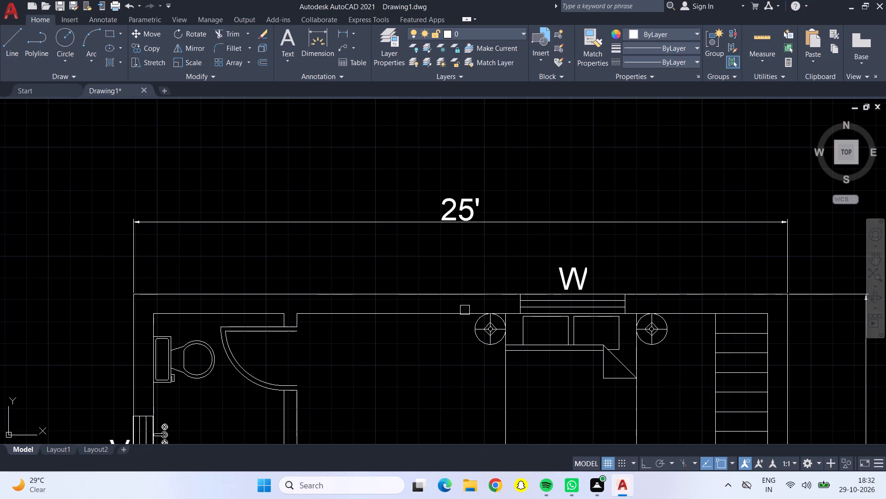
scroll(440, 348, down, 1)
middle_click(440, 348)
middle_drag(431, 347, 385, 279)
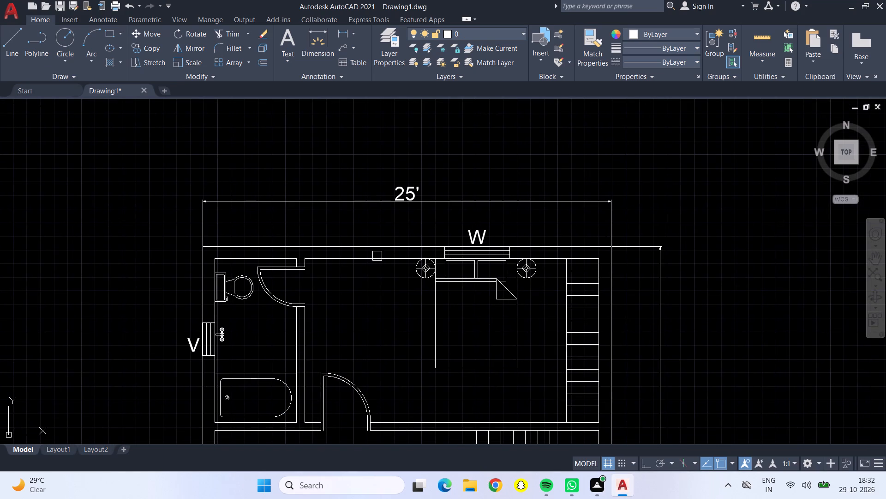
scroll(366, 302, down, 1)
middle_drag(380, 321, 281, 144)
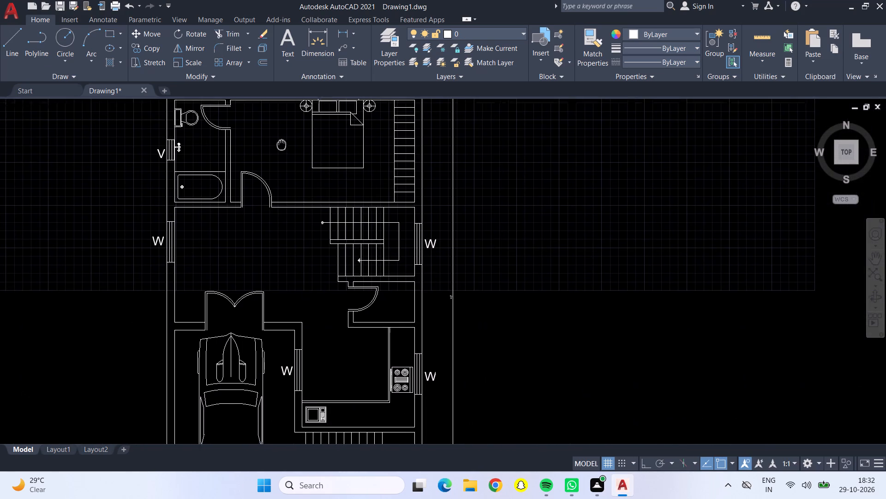
middle_drag(281, 144, 279, 143)
scroll(461, 296, up, 4)
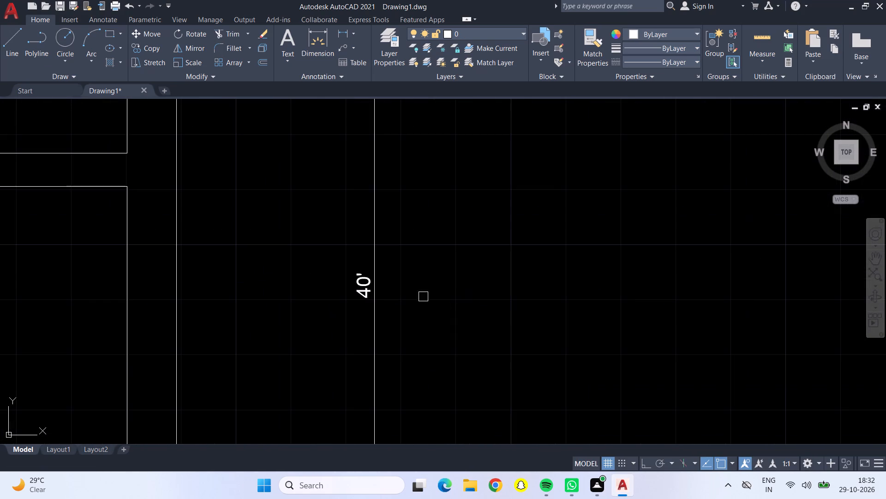
scroll(367, 281, up, 2)
double_click(360, 280)
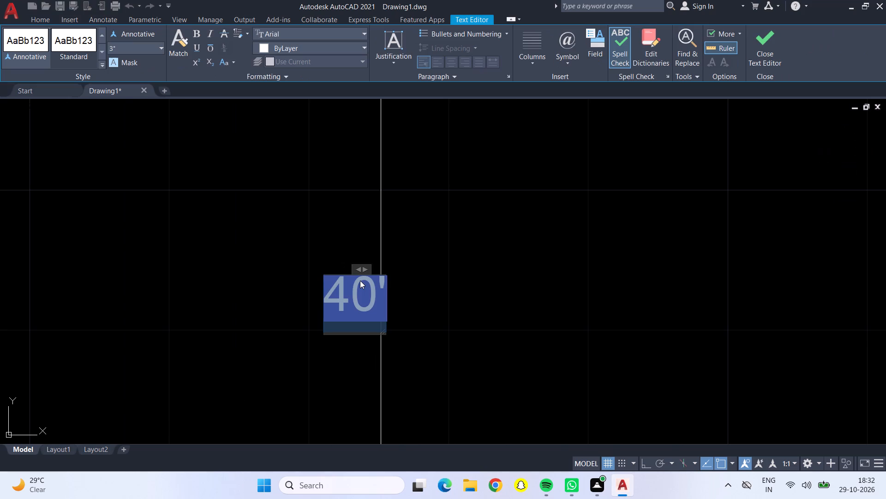
scroll(360, 280, up, 3)
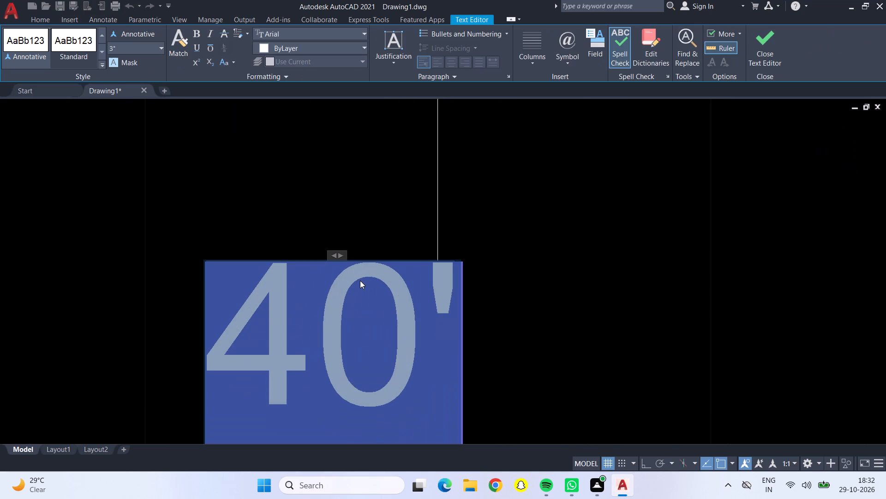
key(BackSpace)
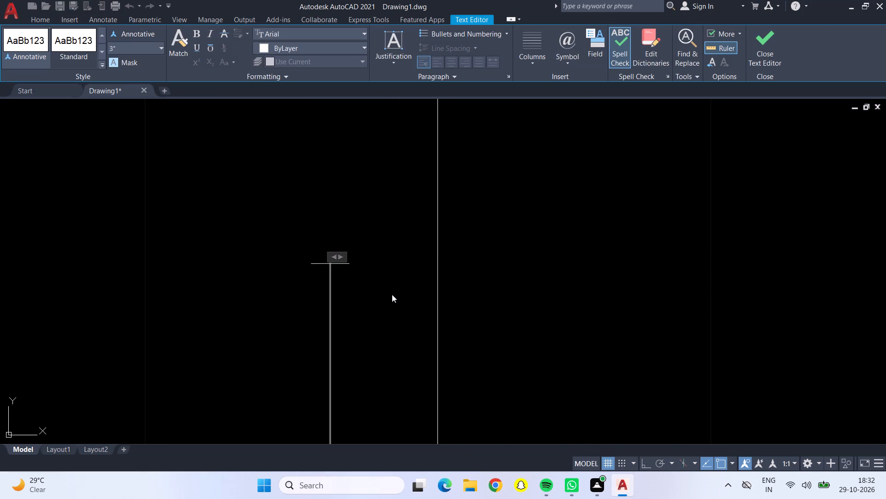
click(157, 49)
click(162, 49)
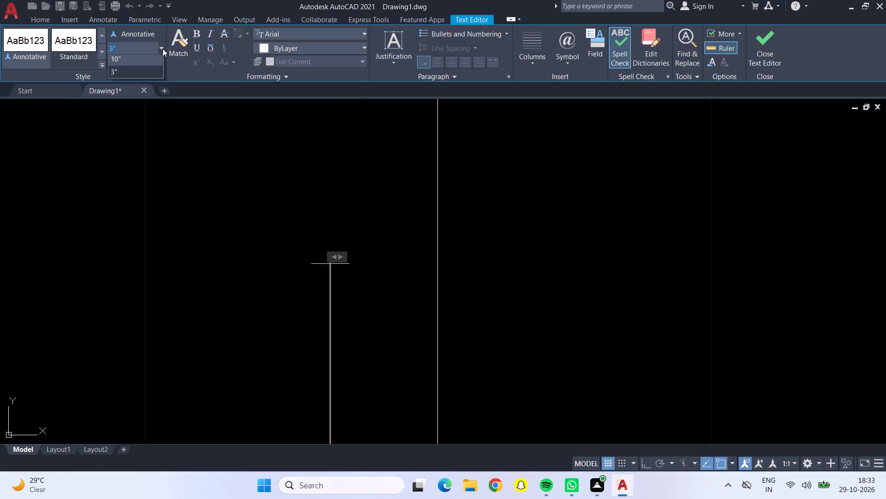
click(150, 58)
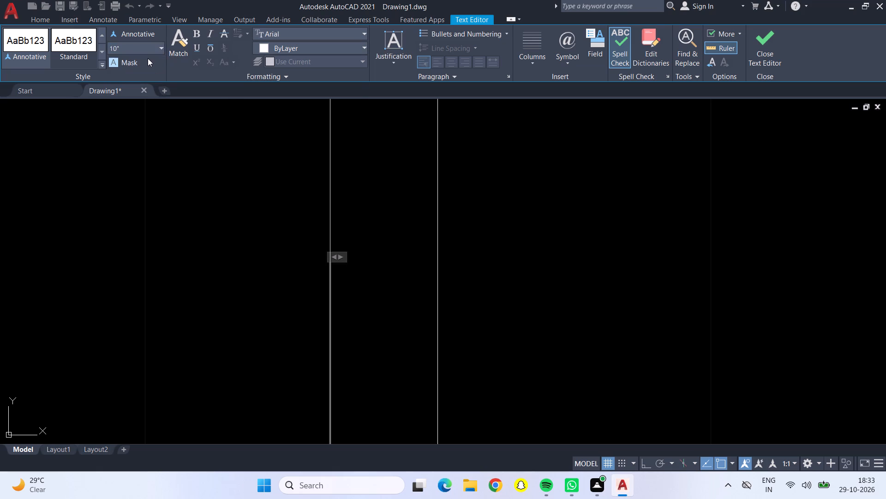
text(40')
scroll(522, 118, down, 3)
click(340, 267)
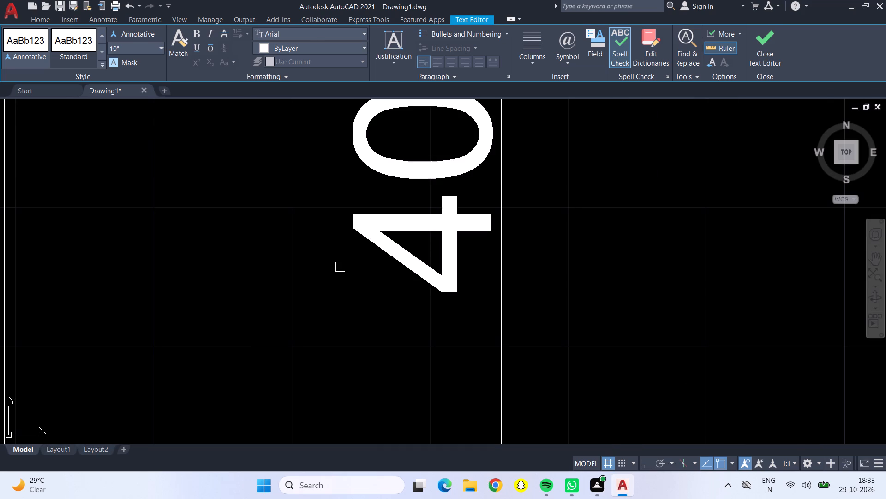
scroll(337, 269, down, 4)
scroll(326, 319, down, 2)
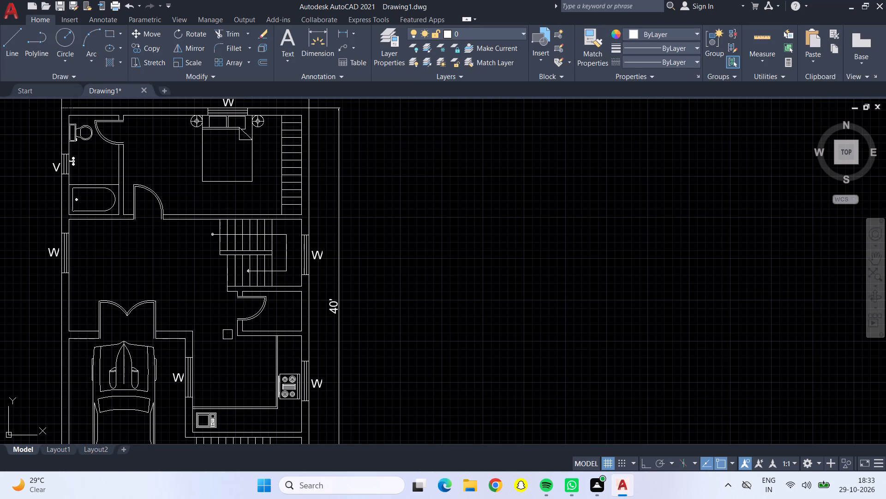
middle_click(227, 335)
scroll(216, 285, down, 2)
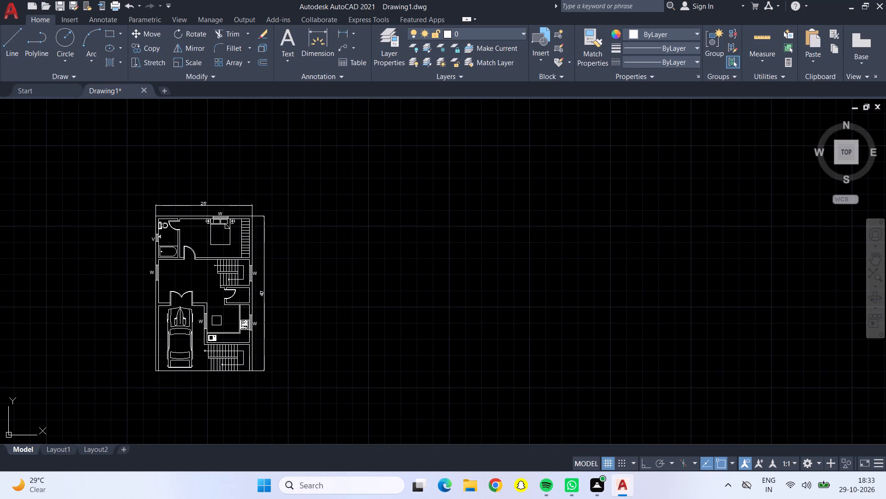
middle_drag(216, 321, 327, 339)
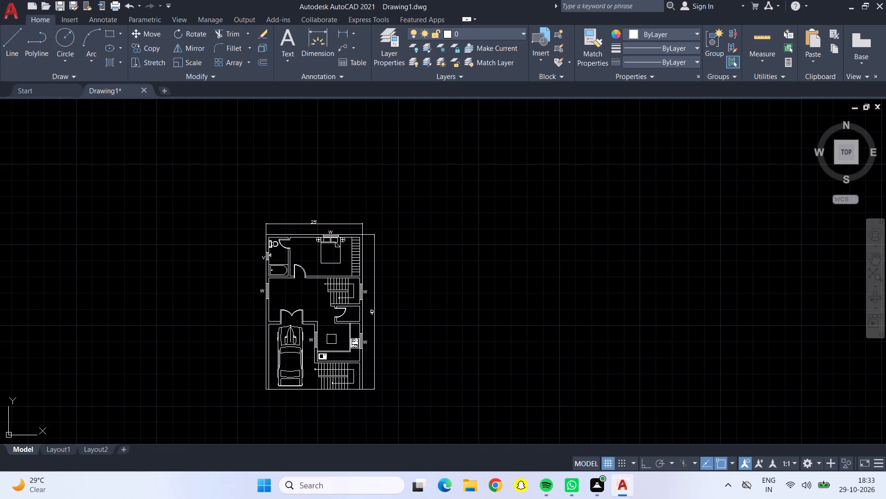
scroll(356, 342, up, 2)
scroll(329, 340, down, 1)
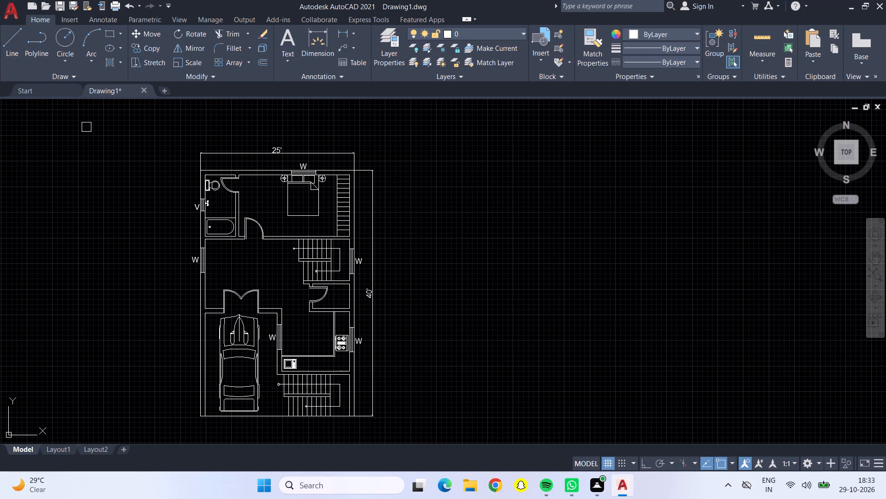
key(Escape)
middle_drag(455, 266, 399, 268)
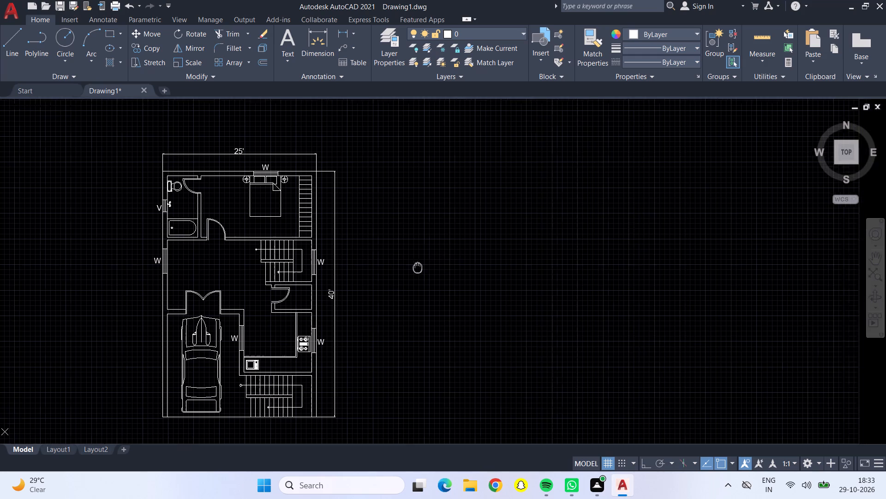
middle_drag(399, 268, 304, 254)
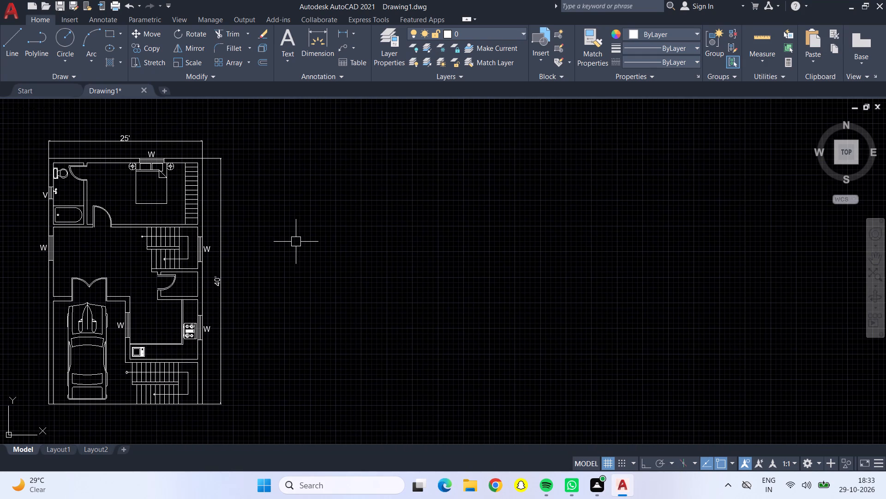
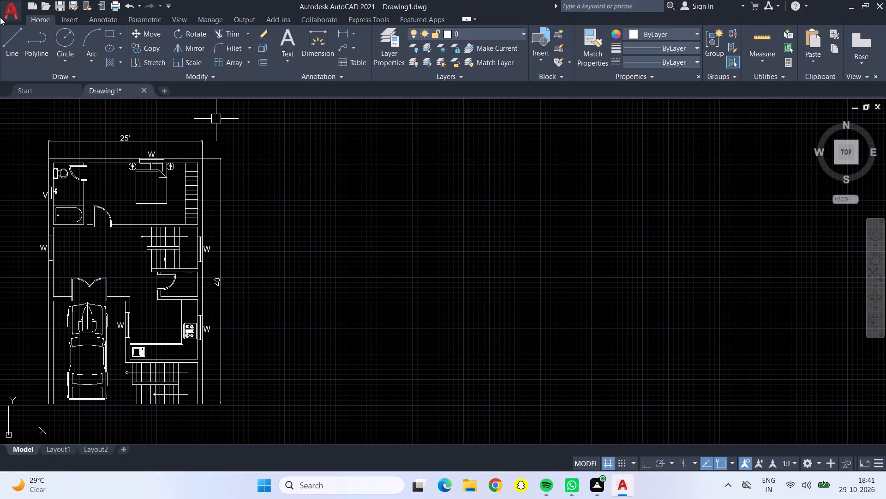
With Ortho on, draw the 25' top side and 40' right side of a new outline beside the finished floor plan.
click(14, 39)
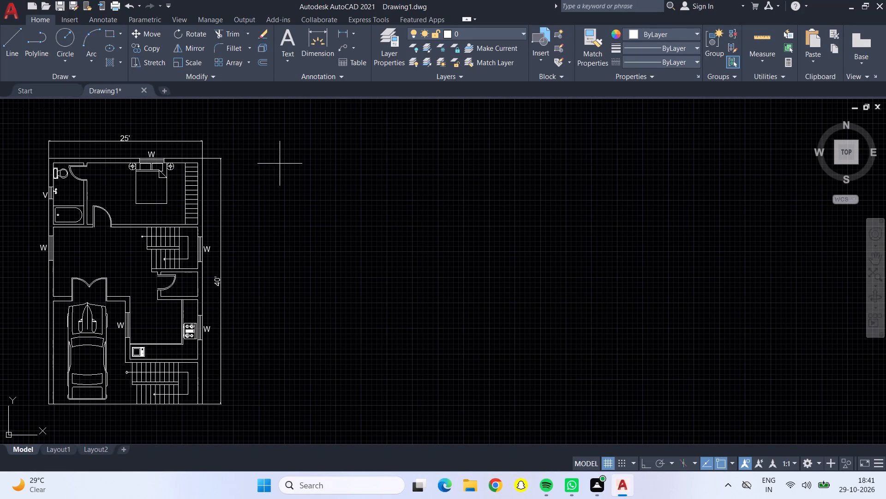
click(283, 157)
key(F8)
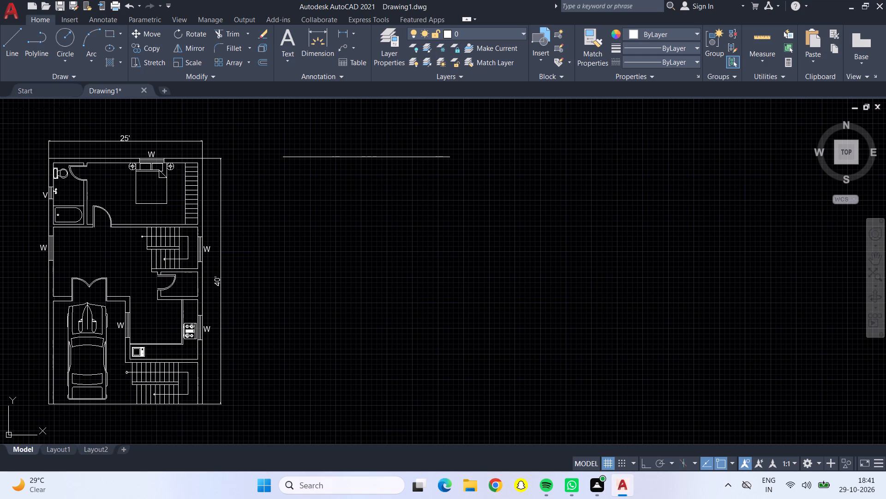
text(25')
key(Return)
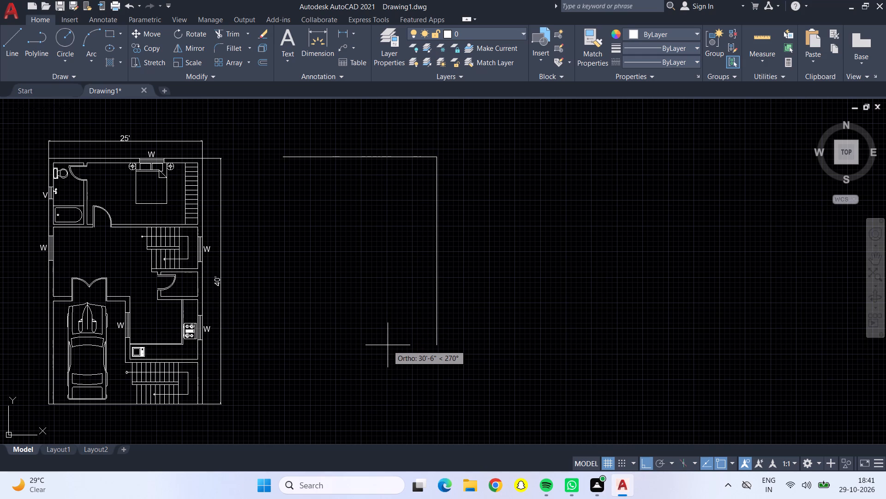
text(40')
key(Return)
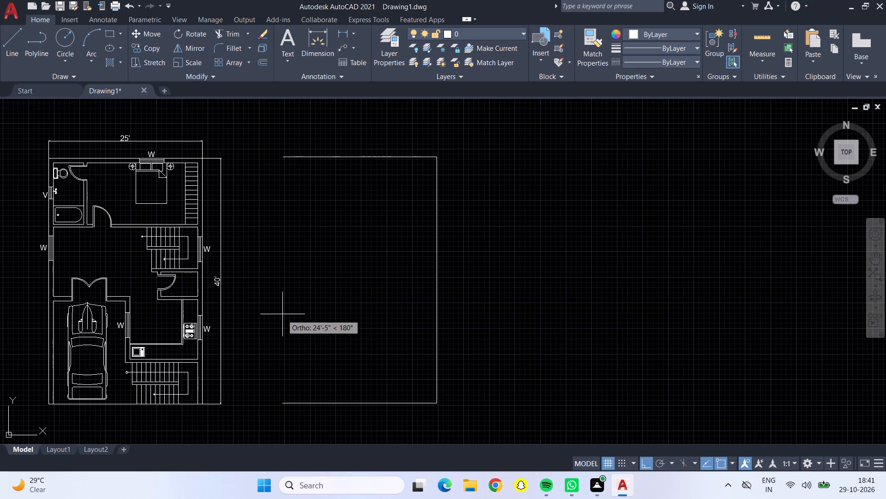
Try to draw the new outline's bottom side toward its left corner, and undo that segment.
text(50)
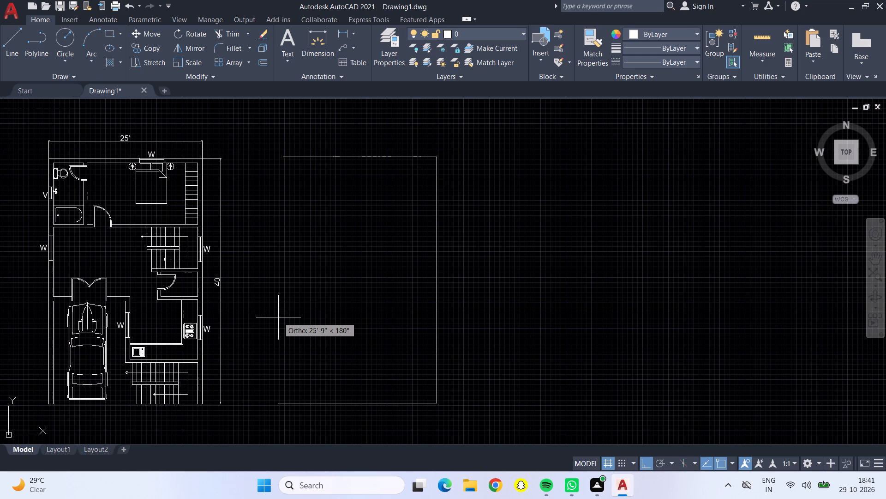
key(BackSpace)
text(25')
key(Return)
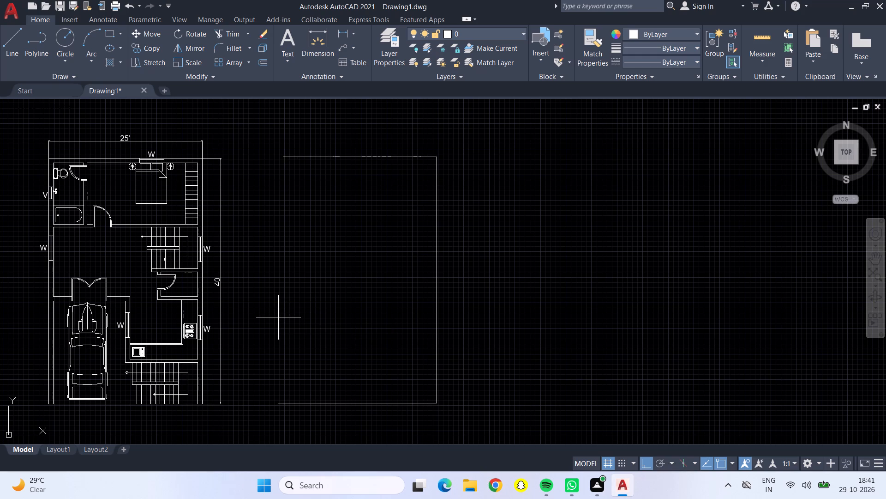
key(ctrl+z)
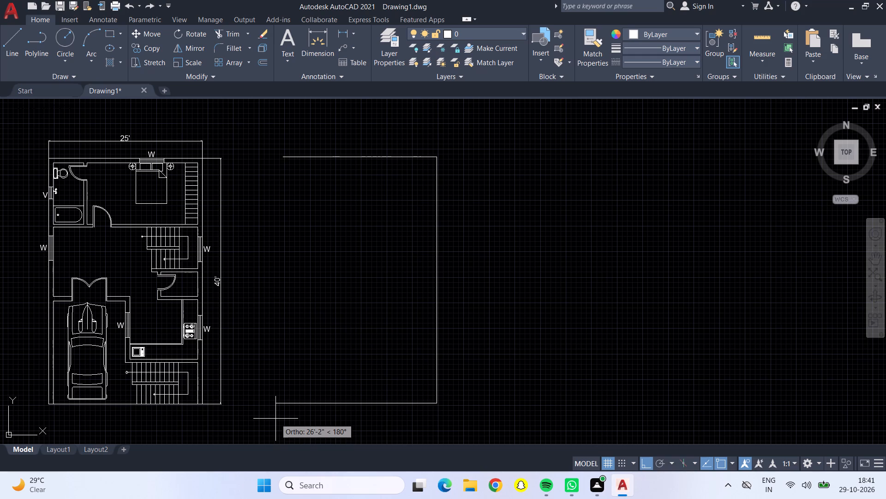
Close the new outline with a 25' bottom side and a 40' left side, and end the Line command.
text(25')
key(Return)
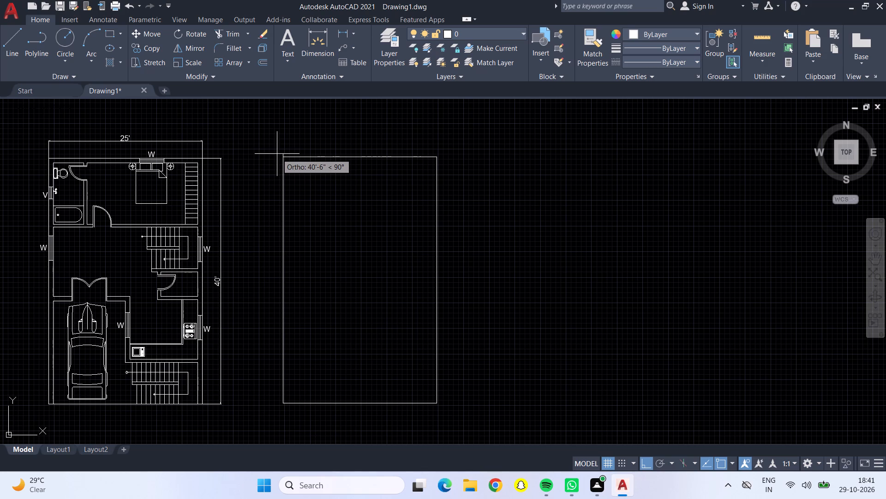
text(40')
key(Return)
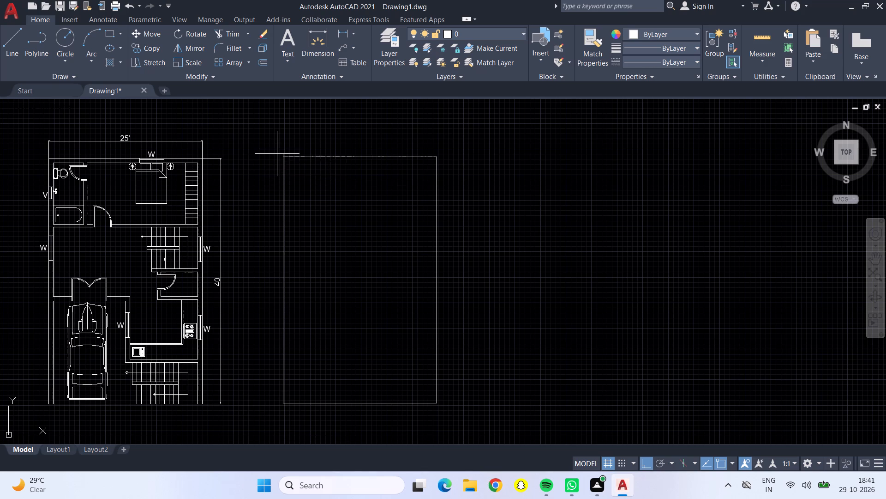
key(Return)
Offset all four sides of the new outline 9" inward to form the outer walls.
middle_drag(397, 245, 349, 251)
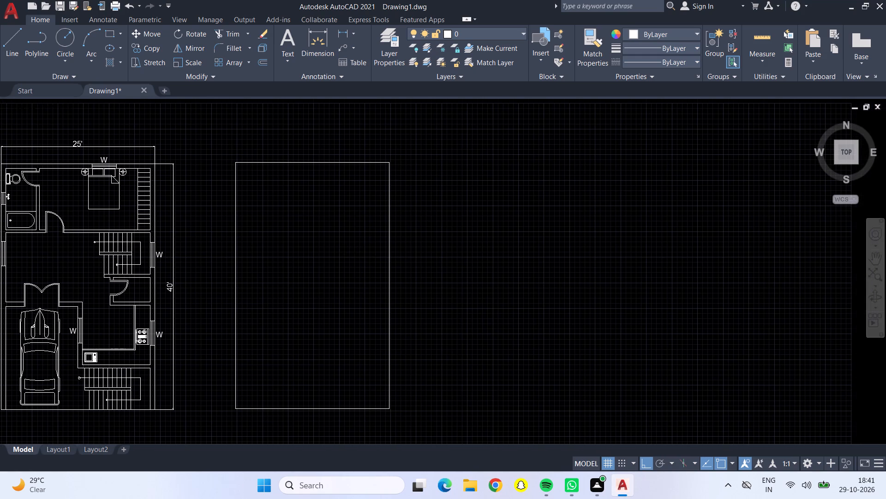
key(o)
key(Return)
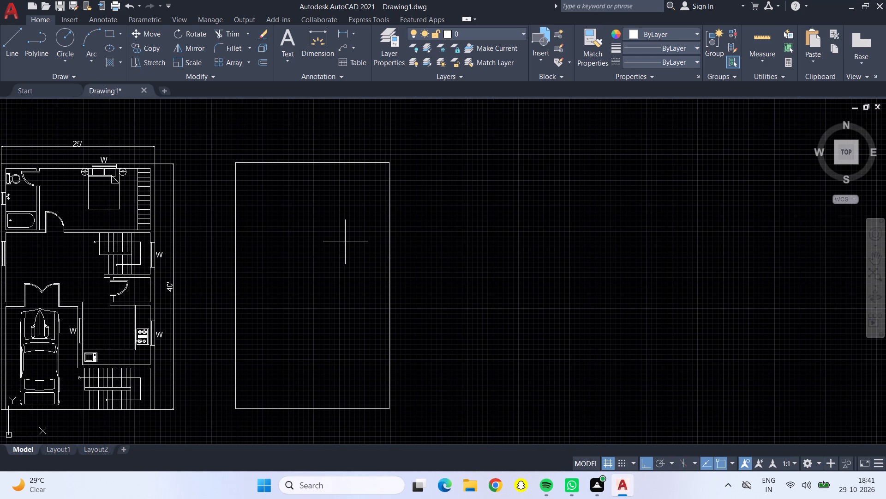
text(9")
key(Return)
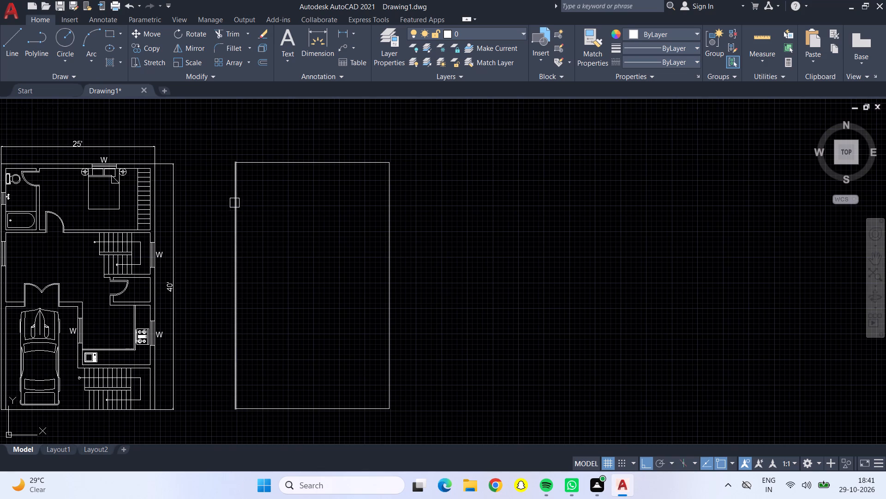
click(233, 203)
click(259, 223)
click(341, 163)
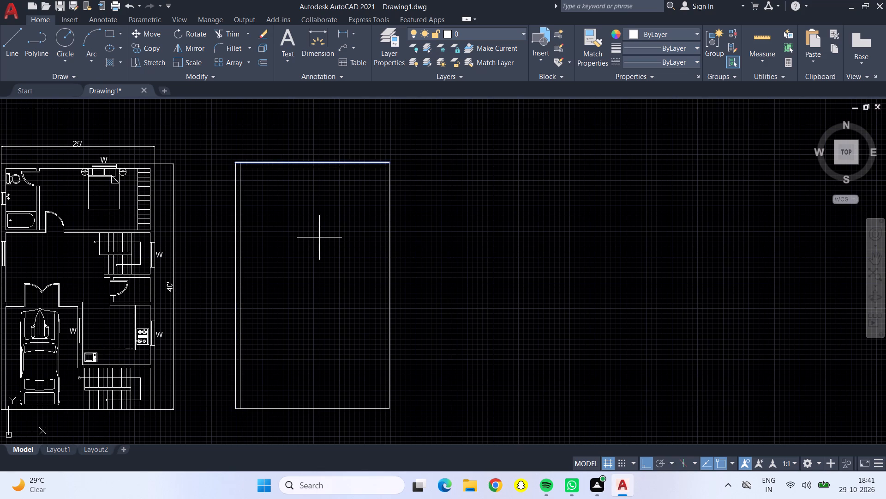
click(317, 247)
drag(391, 271, 374, 273)
click(343, 274)
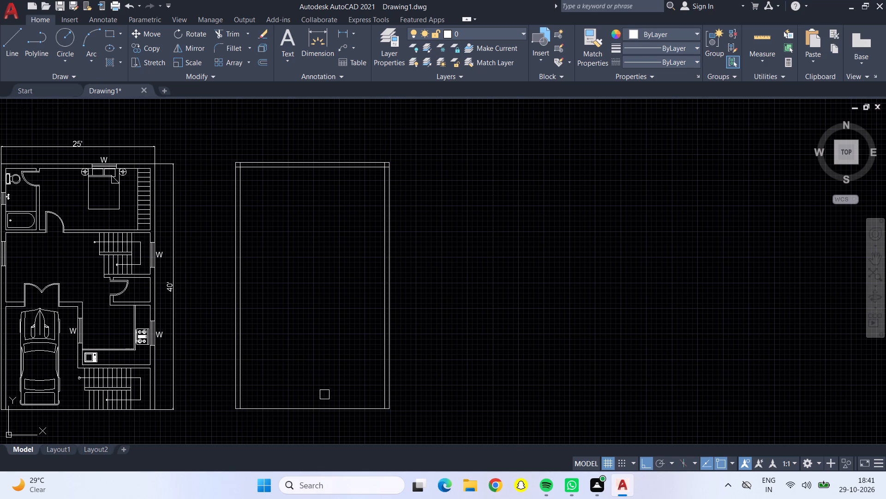
click(325, 408)
click(335, 376)
key(Escape)
Offset the inner line of the top outer wall 10' downward into the new plan.
key(o)
key(Return)
text(10')
key(Return)
click(304, 168)
click(313, 191)
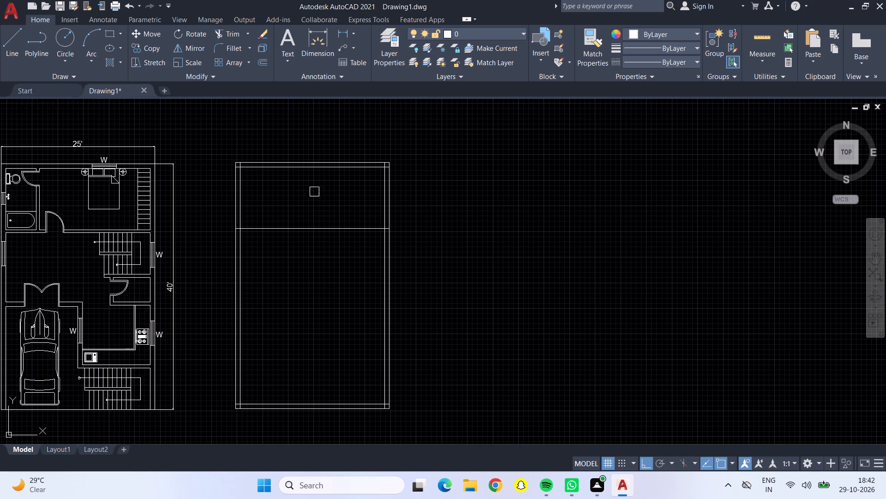
key(Escape)
Offset the horizontal partition line below the top room 6" downward to give the partition its thickness.
key(o)
key(Return)
text(6")
key(Return)
click(322, 231)
click(315, 288)
key(Escape)
Offset the inner line of the right outer wall 5' into the new plan.
key(o)
key(Return)
text(5')
key(Return)
drag(383, 207, 369, 208)
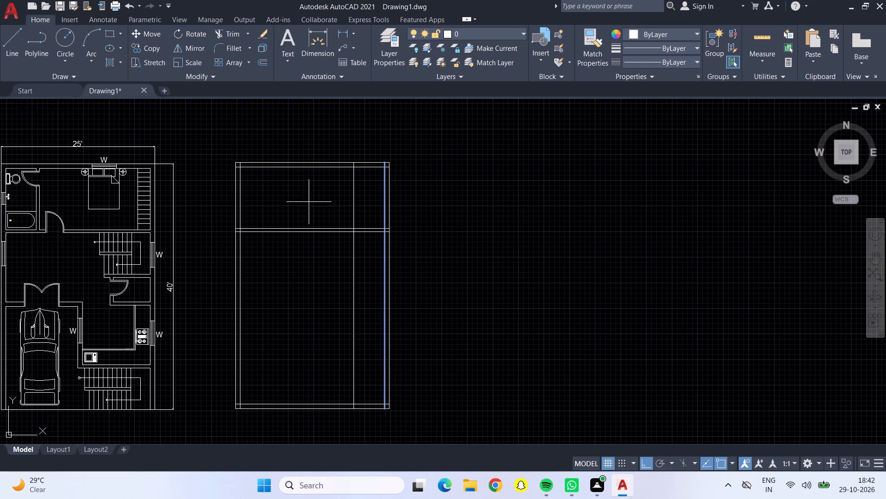
click(308, 202)
key(Escape)
Offset the vertical partition line 6" to the left to give the partition its thickness.
key(o)
key(Return)
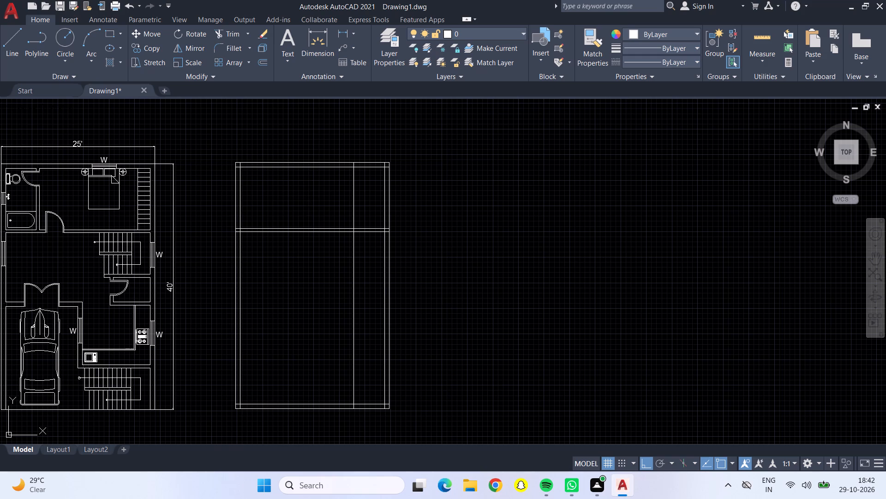
text(6")
key(Return)
click(353, 206)
click(332, 197)
key(Escape)
Offset the lower line of the horizontal partition 11'3" downward for a second cross partition.
key(o)
key(Return)
text(11'3")
key(Return)
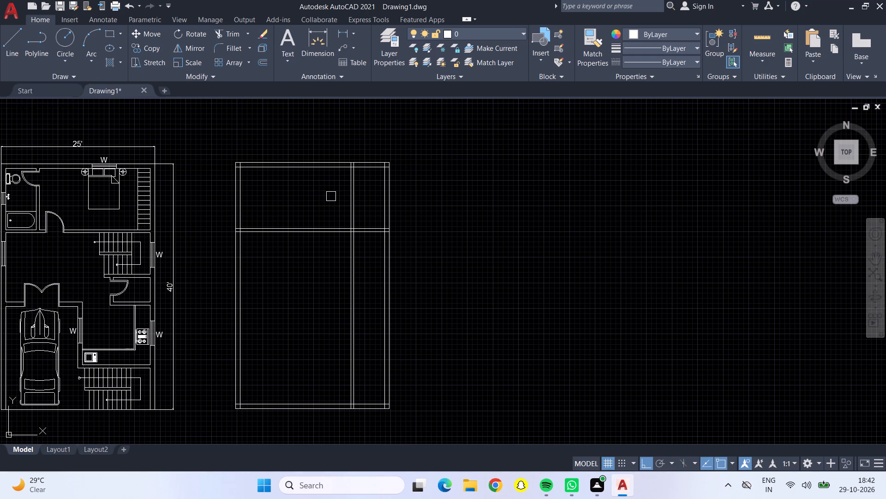
click(361, 236)
click(376, 272)
key(Escape)
Offset the second cross partition line 6" downward to give the partition its thickness.
key(o)
key(Return)
text(6")
key(Return)
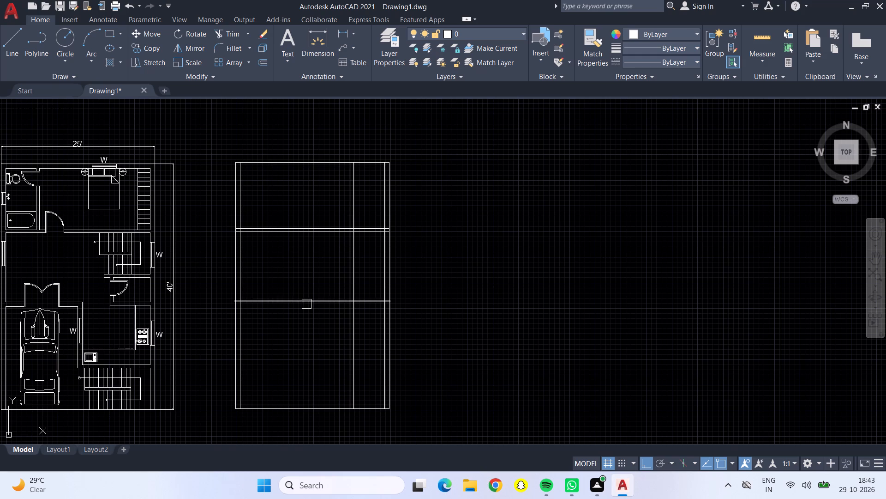
click(306, 304)
click(309, 348)
key(Escape)
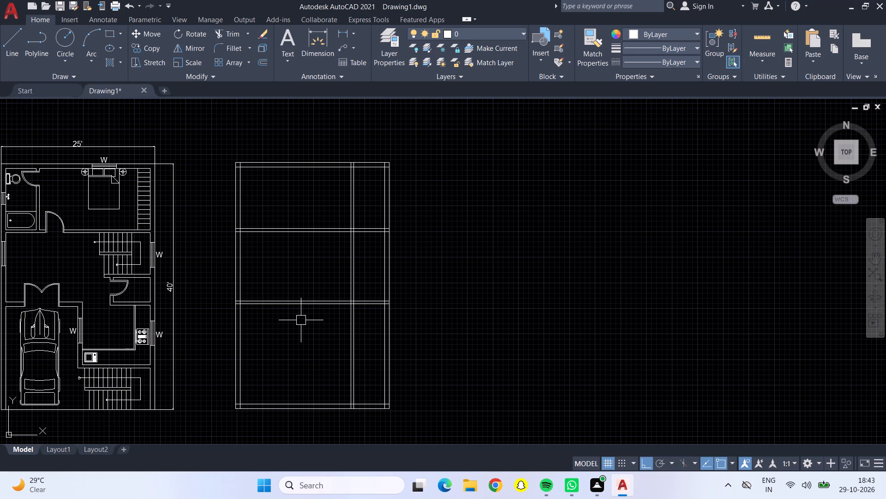
Trim away both vertical partition lines below the top room, in the middle and bottom rooms of the new plan.
click(237, 33)
drag(305, 262, 374, 265)
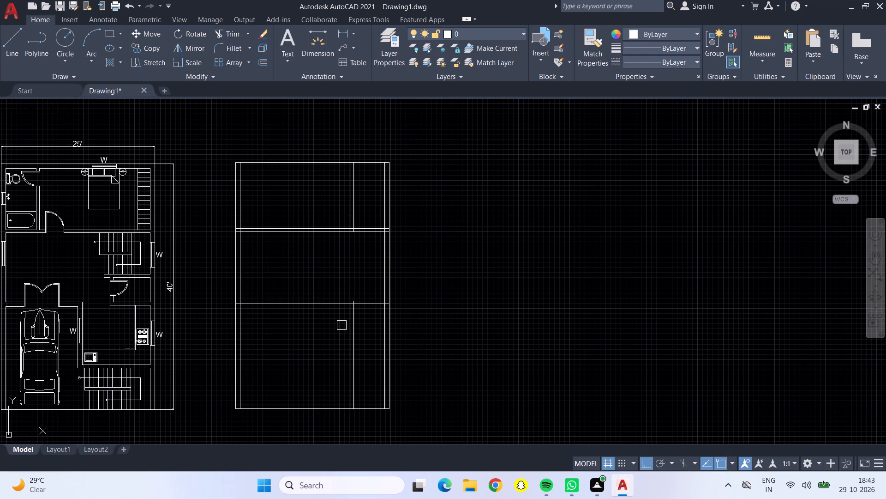
drag(337, 325, 361, 333)
key(Escape)
Offset the lower line of the second cross partition 10' downward for a third cross partition.
key(o)
key(Return)
text(10')
key(Return)
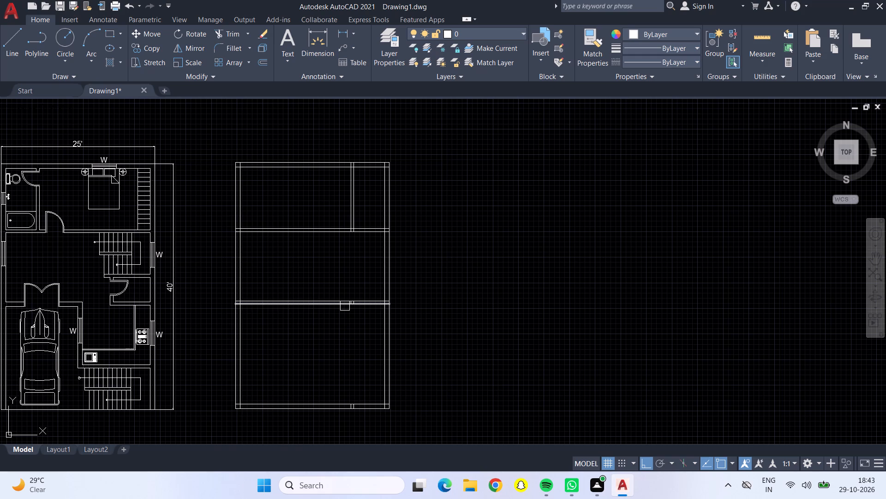
click(345, 306)
click(346, 329)
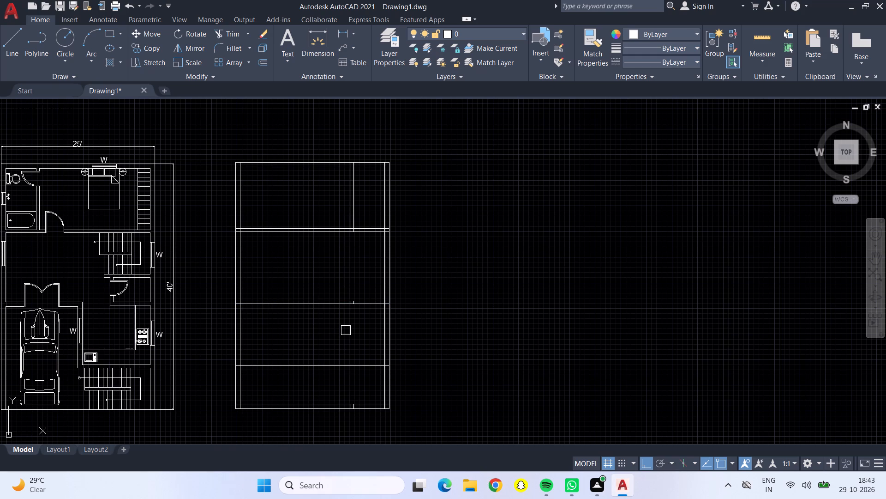
key(Escape)
Offset the third cross partition line 6" downward to give the partition its thickness.
key(o)
key(Return)
text(6")
key(Return)
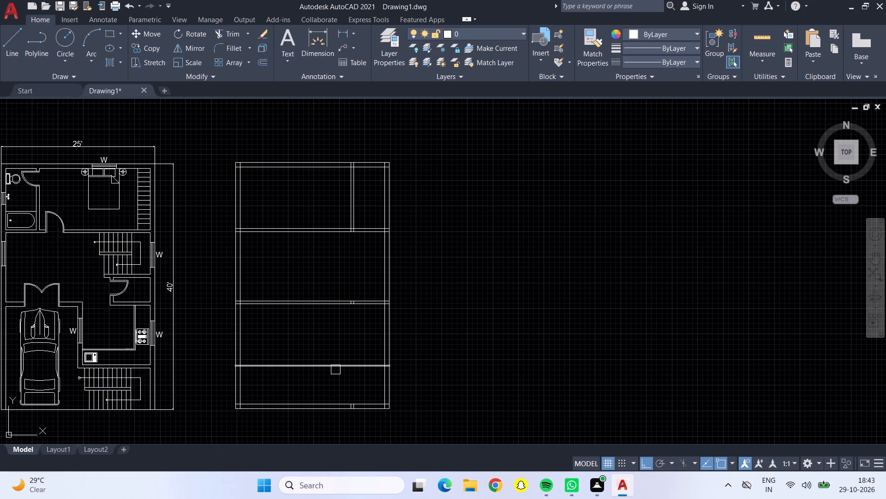
click(335, 370)
click(343, 393)
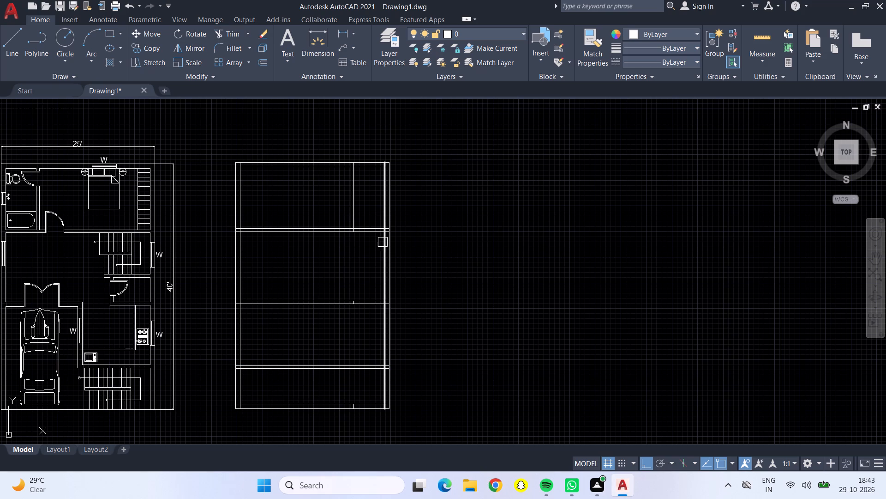
key(Escape)
Offset the upper line of the second cross partition 4' upward into the middle room.
key(o)
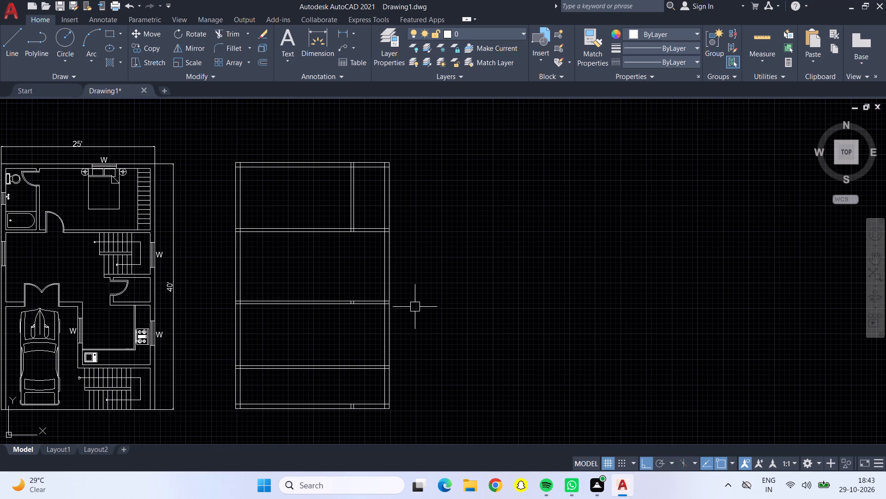
key(Return)
text(4')
key(Return)
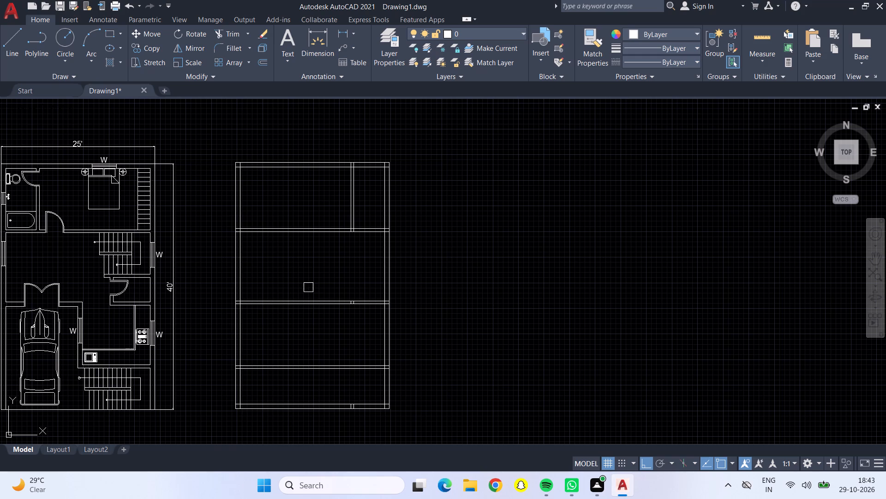
click(328, 295)
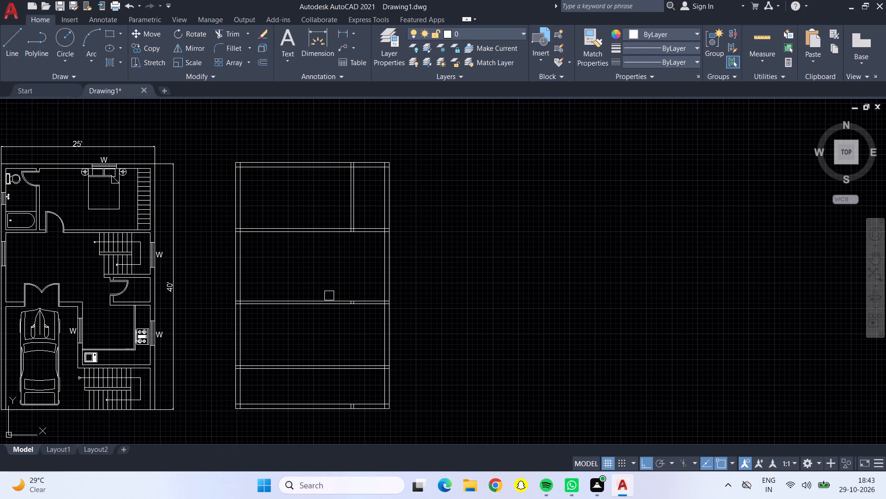
click(335, 299)
click(339, 265)
key(Escape)
Offset the new line in the middle room 6" upward to give the partition its thickness.
key(o)
key(Return)
text(6")
key(Return)
drag(354, 272, 355, 267)
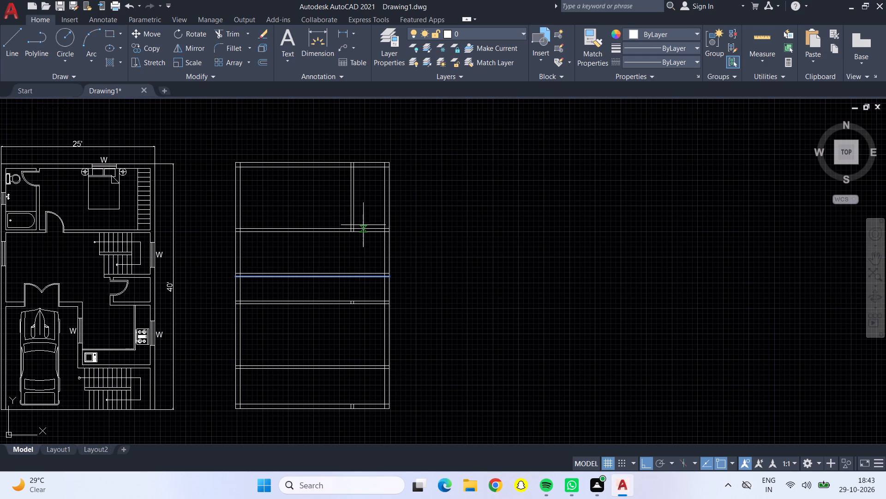
click(363, 225)
key(Escape)
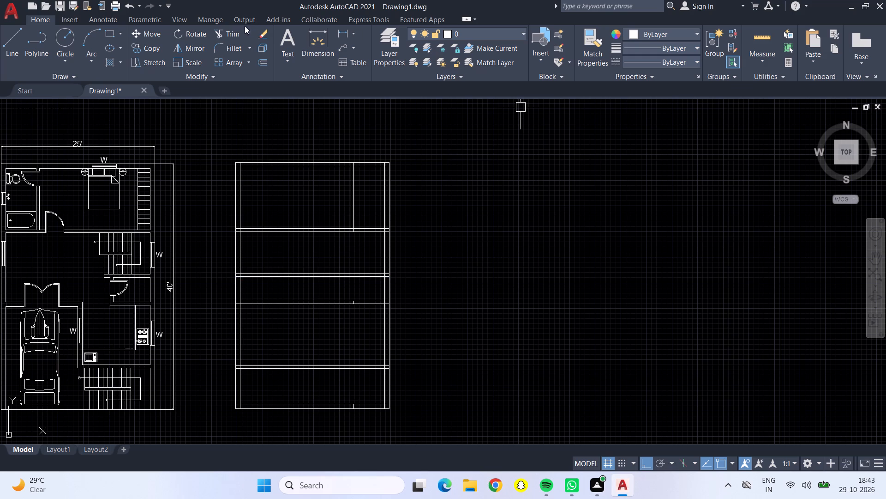
Trim the junction of the middle room's new cross partition with the right outer wall so the two walls join openly.
click(229, 28)
scroll(396, 294, up, 3)
scroll(367, 242, up, 2)
click(360, 246)
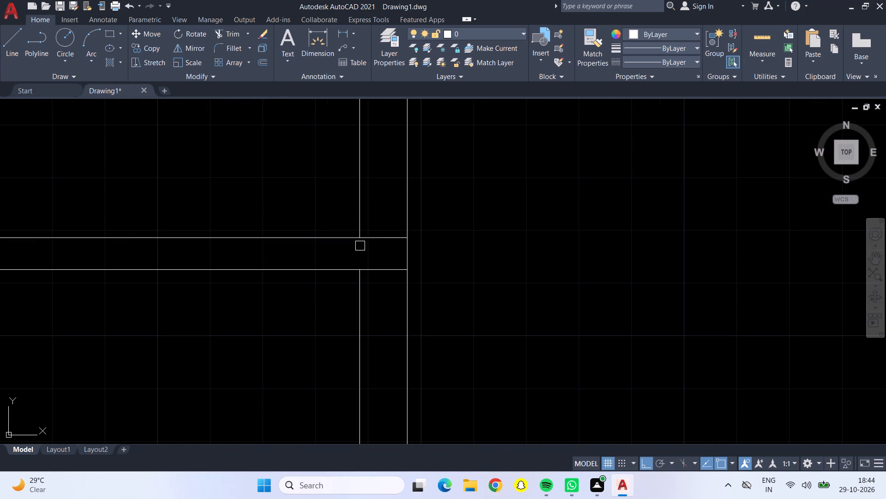
drag(379, 224, 384, 363)
scroll(384, 363, down, 3)
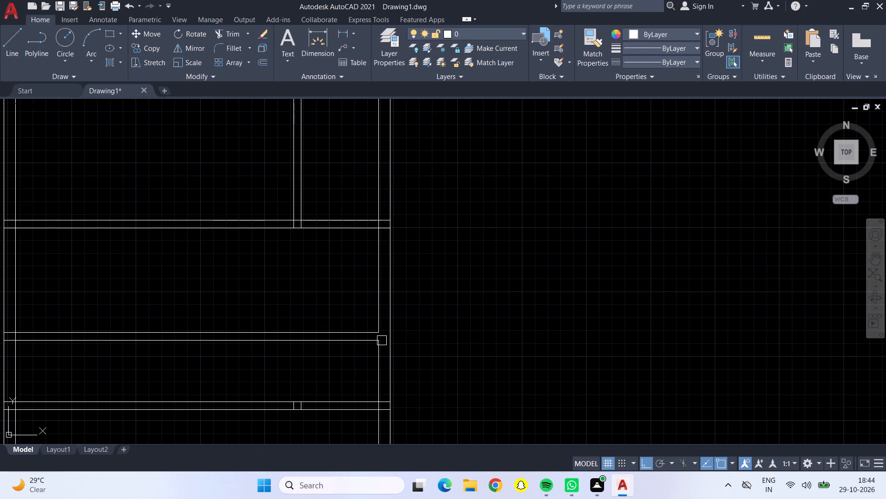
Trim the leftover vertical stubs inside the second cross partition and open its junction with the right outer wall.
middle_drag(365, 378, 347, 320)
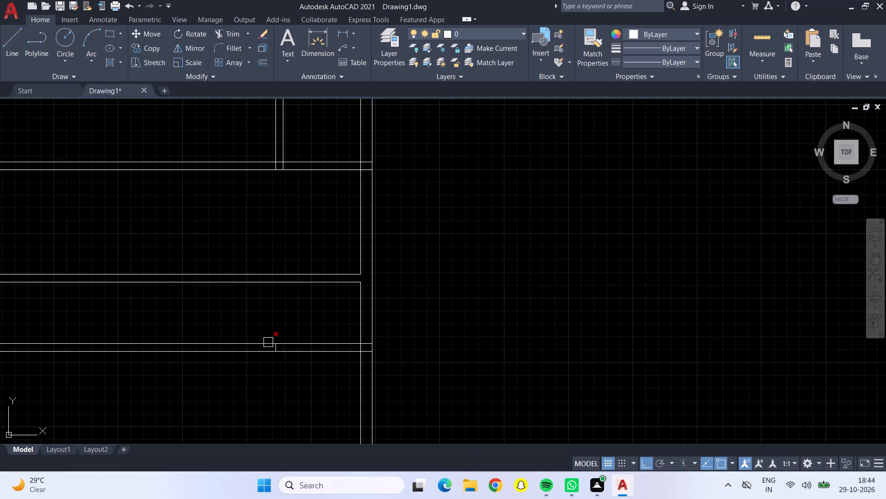
scroll(265, 343, up, 4)
drag(276, 361, 383, 381)
scroll(388, 381, down, 4)
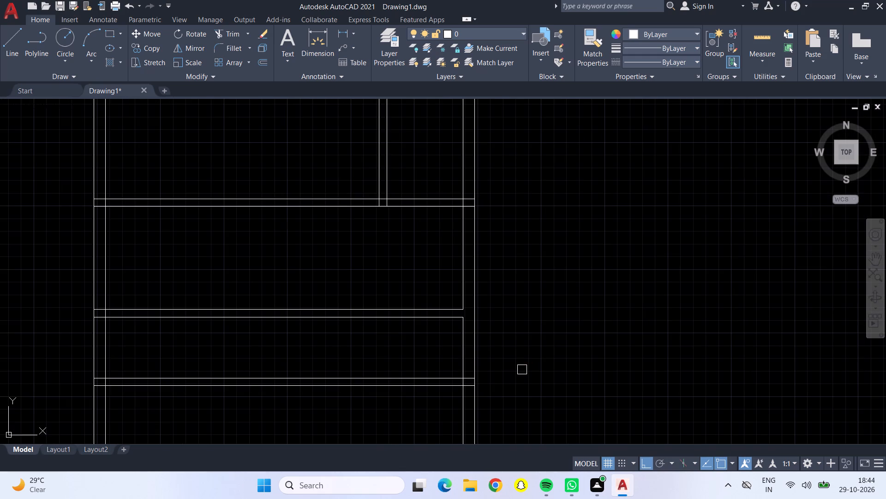
scroll(458, 386, up, 5)
drag(448, 336, 516, 320)
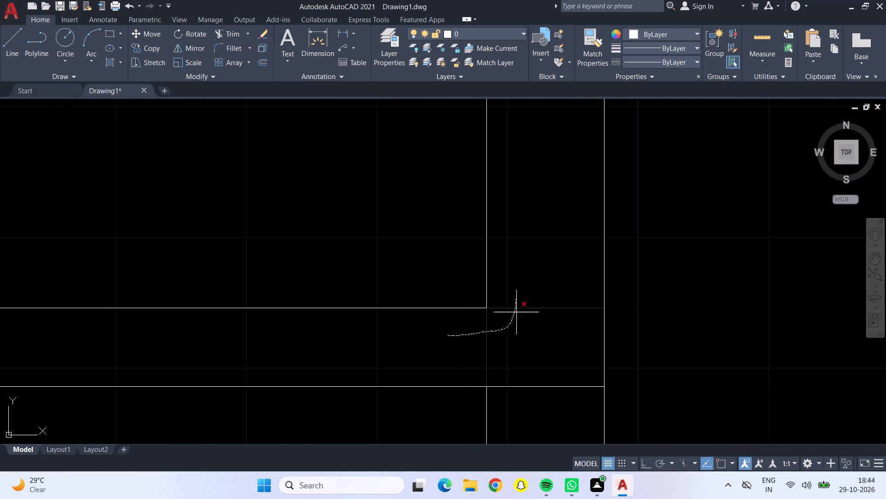
drag(516, 320, 515, 394)
scroll(520, 385, down, 5)
scroll(486, 352, down, 2)
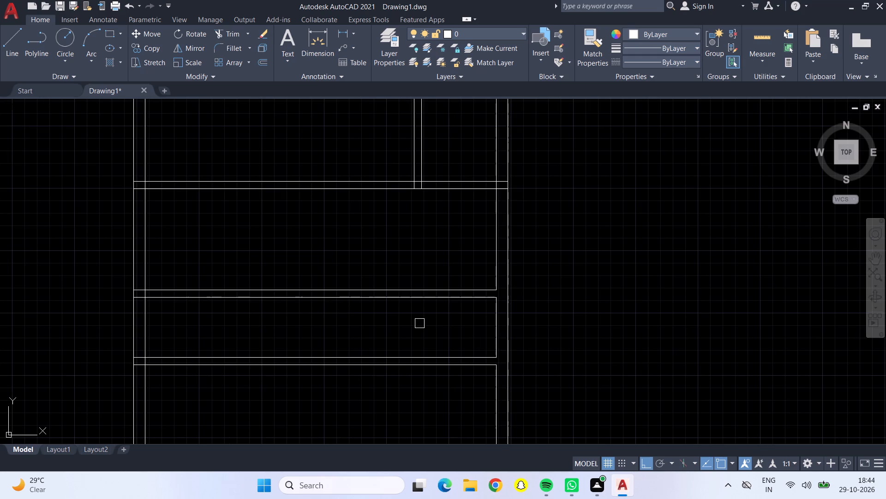
key(Escape)
Offset the right wall's inner line between the two middle cross partitions 8' to the left.
key(o)
key(Return)
text(8')
key(Return)
click(494, 338)
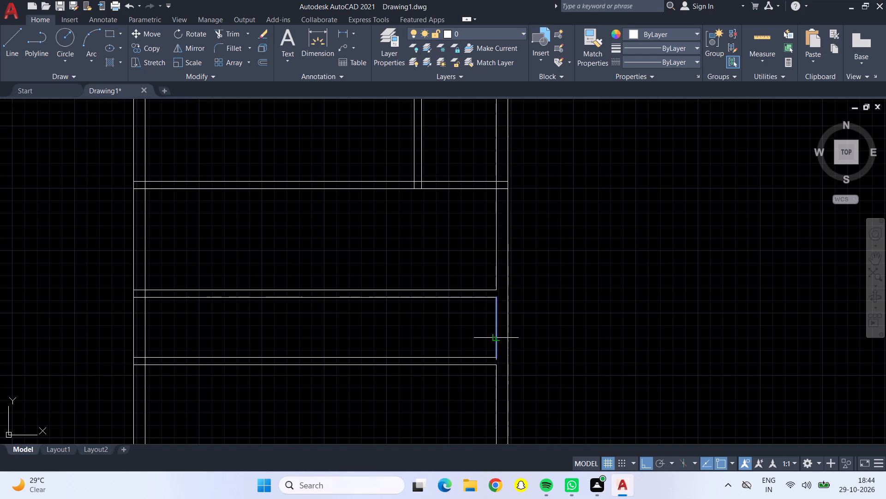
click(418, 326)
key(Escape)
Offset the new short vertical line 6" to the left to give this partition its thickness.
key(o)
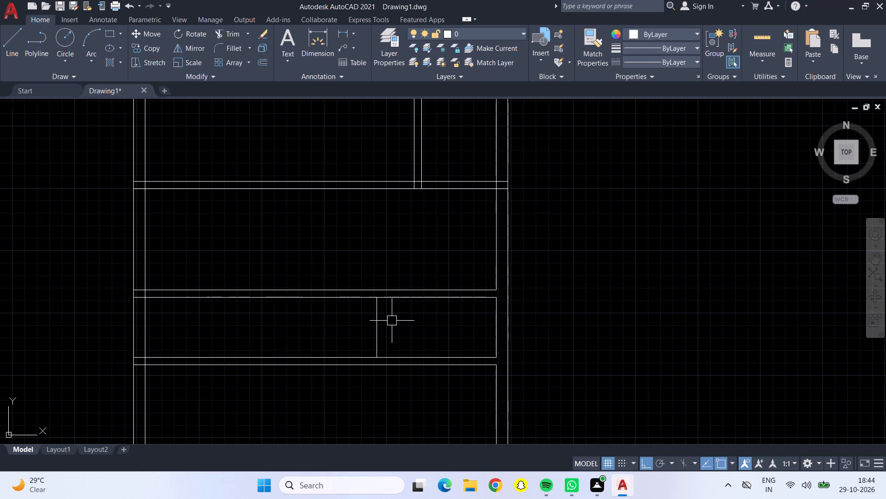
key(Return)
text(6")
key(Return)
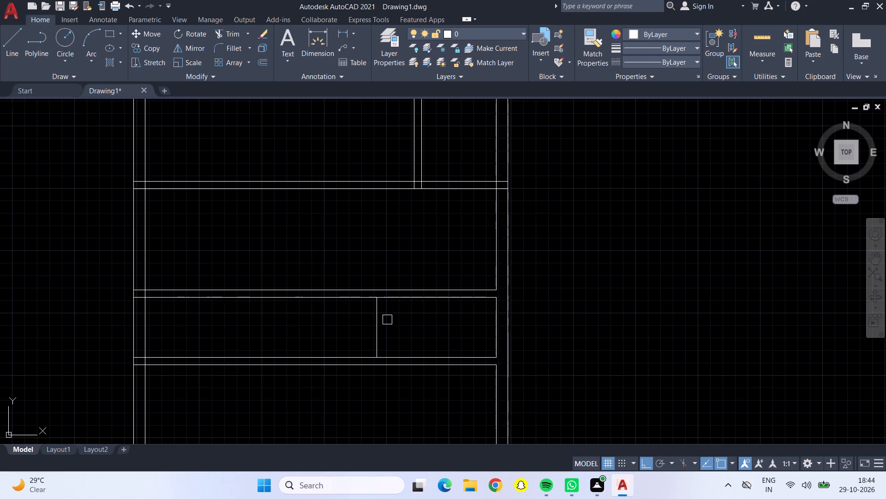
click(379, 315)
click(355, 311)
key(Escape)
Trim the upper middle cross partition's lower line between the two sides of the new short vertical partition.
click(230, 31)
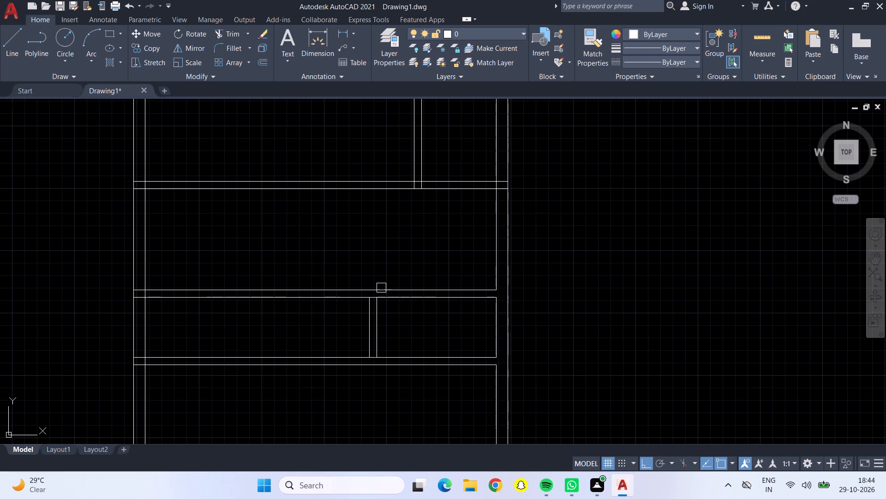
scroll(378, 296, up, 3)
click(353, 304)
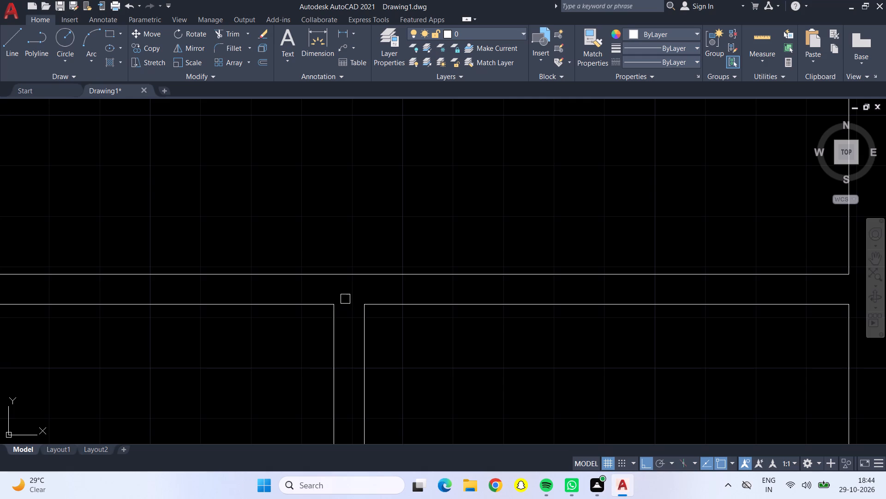
Draw a line along the short partition's left side, spanning both middle cross partitions to their outermost lines.
scroll(340, 299, down, 2)
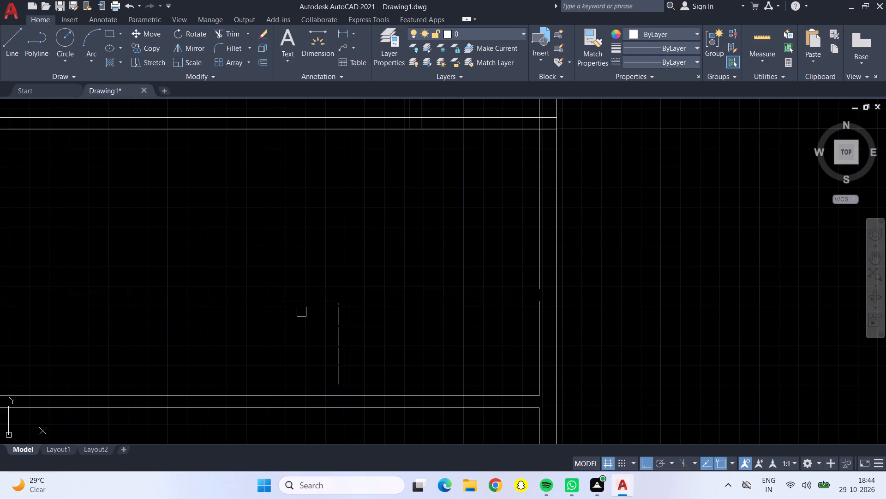
click(6, 49)
click(340, 301)
click(341, 292)
click(340, 406)
key(Return)
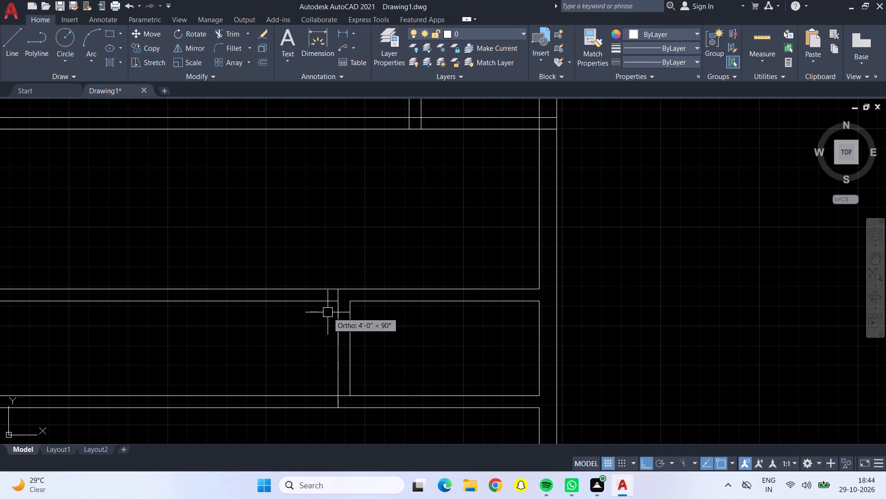
Trim away both lines of the upper middle cross partition left of the short vertical partition.
click(233, 29)
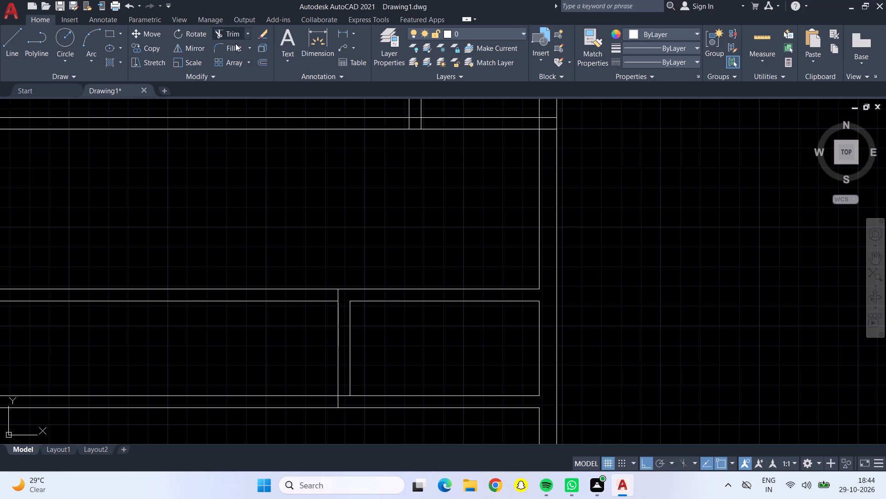
drag(257, 177, 276, 323)
Trim the junction of the short vertical partition with the lower middle cross partition so they join openly.
scroll(275, 324, down, 4)
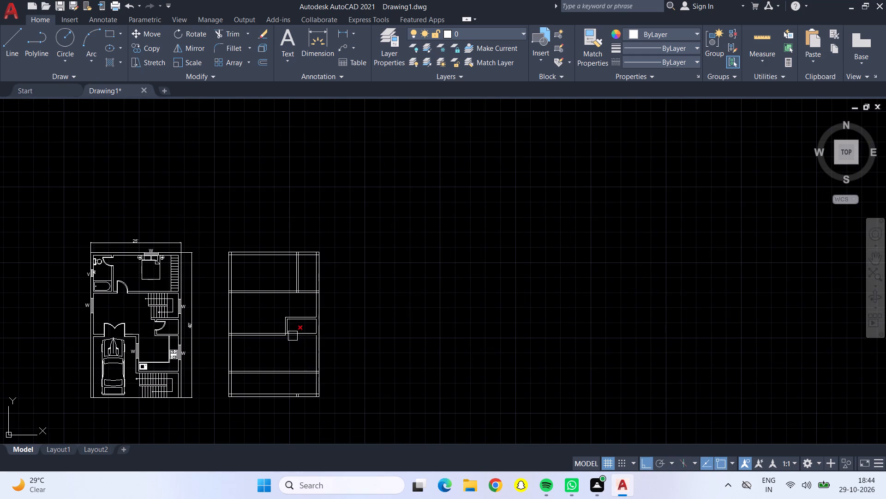
scroll(288, 340, up, 5)
scroll(247, 290, up, 3)
drag(195, 268, 211, 257)
click(222, 238)
Trim the left outer wall's junctions with the lower middle cross partition and the cross partition below the top rooms.
scroll(217, 321, down, 6)
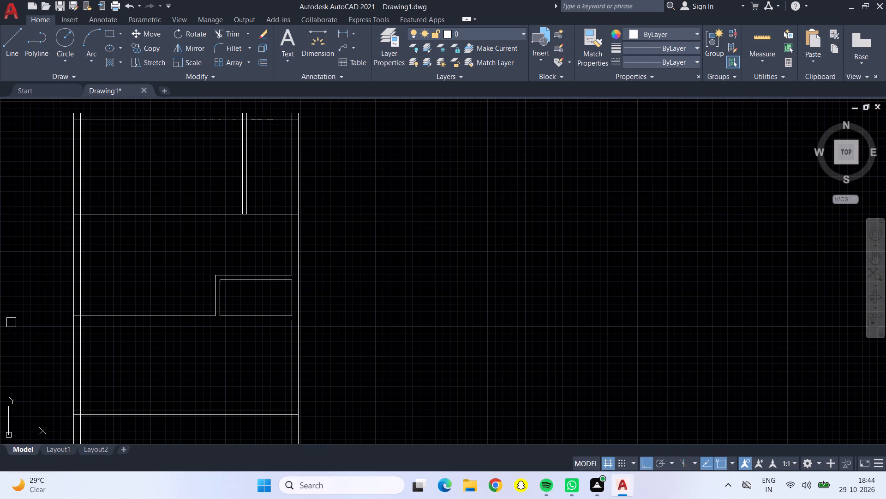
scroll(11, 323, up, 4)
scroll(448, 297, up, 2)
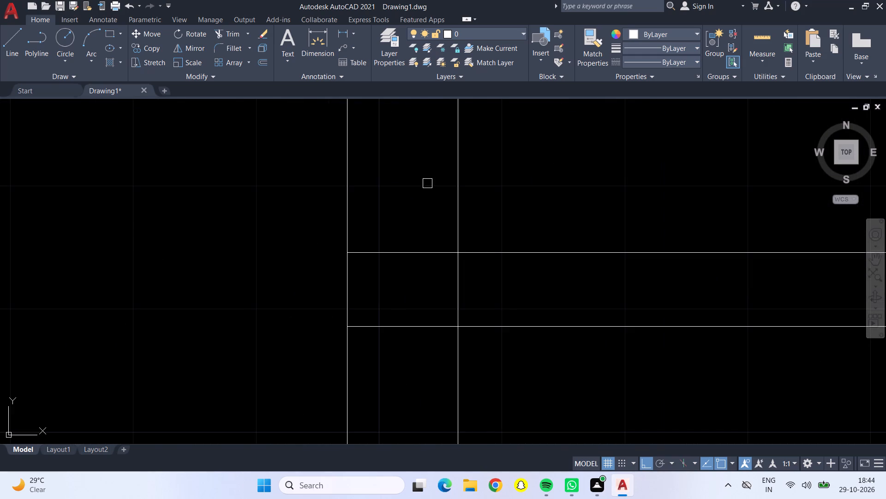
drag(427, 187, 468, 308)
scroll(471, 308, down, 6)
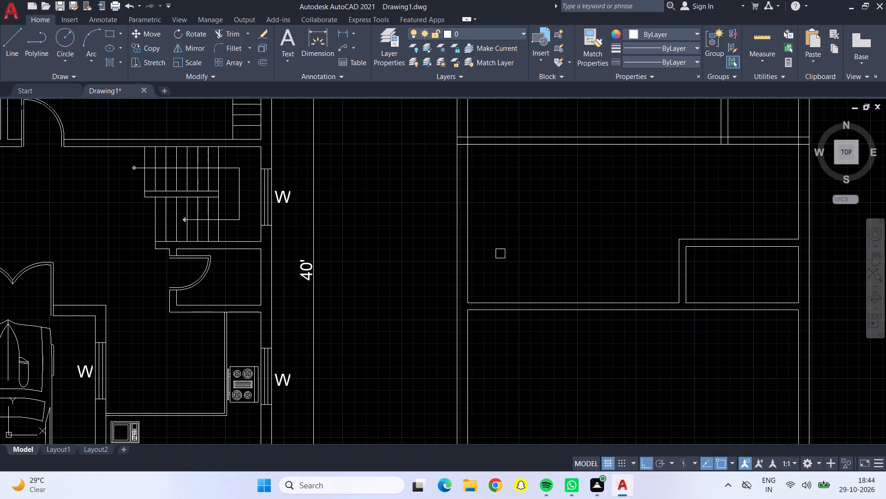
scroll(461, 138, up, 5)
drag(465, 110, 465, 118)
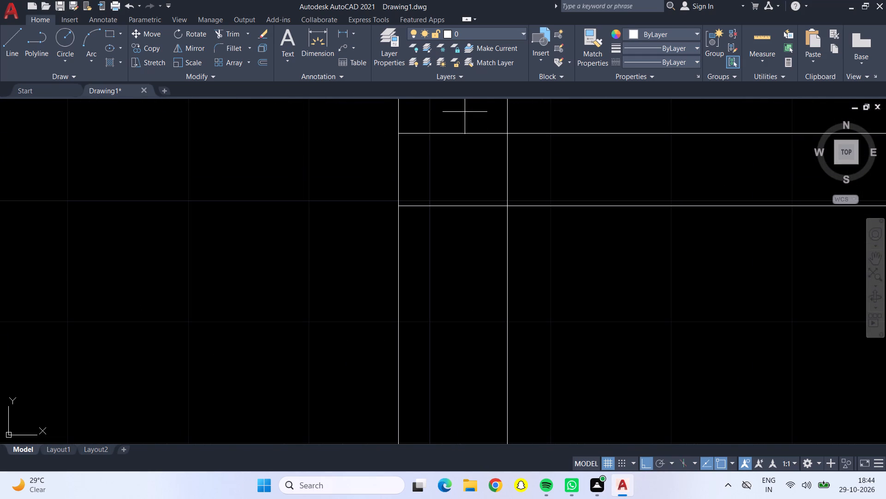
drag(465, 118, 539, 178)
Trim the junction of the top rooms' vertical partition with the cross partition below them, removing the leftover stubs.
scroll(542, 180, down, 6)
middle_drag(609, 223, 528, 248)
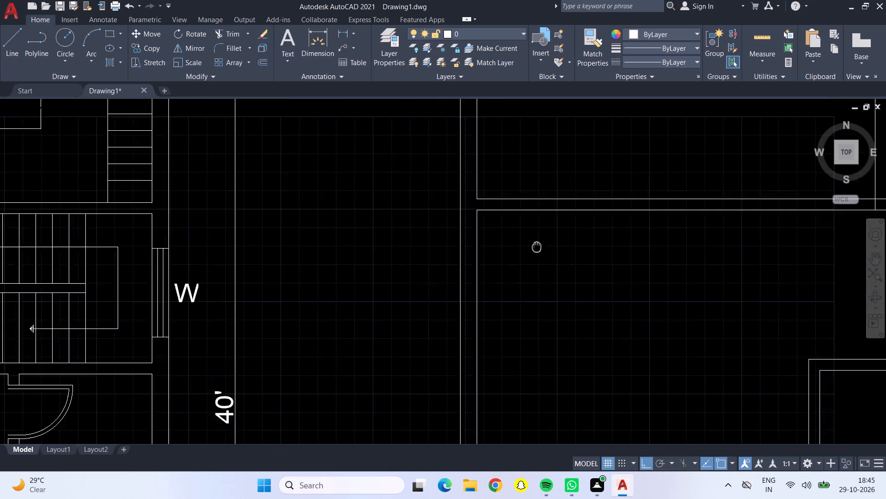
middle_drag(528, 248, 228, 305)
scroll(587, 260, up, 5)
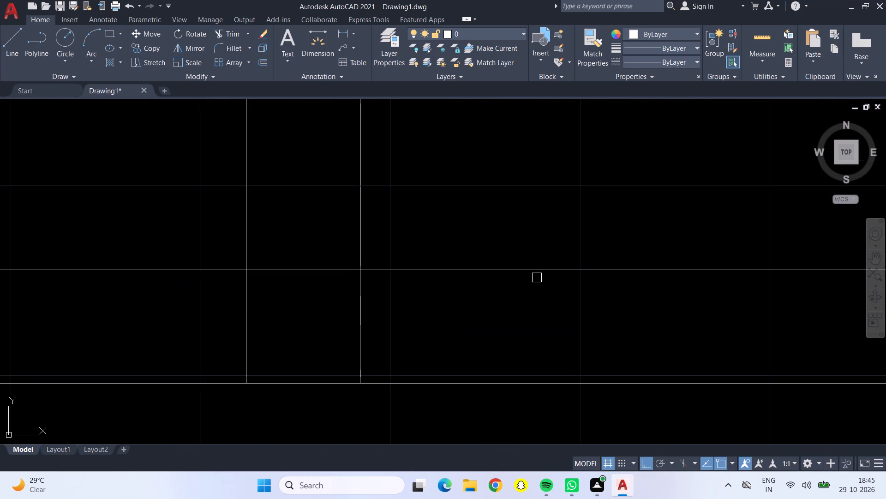
drag(474, 311, 275, 265)
Trim the junction of the top rooms' cross partition with the right outer wall.
scroll(293, 296, down, 5)
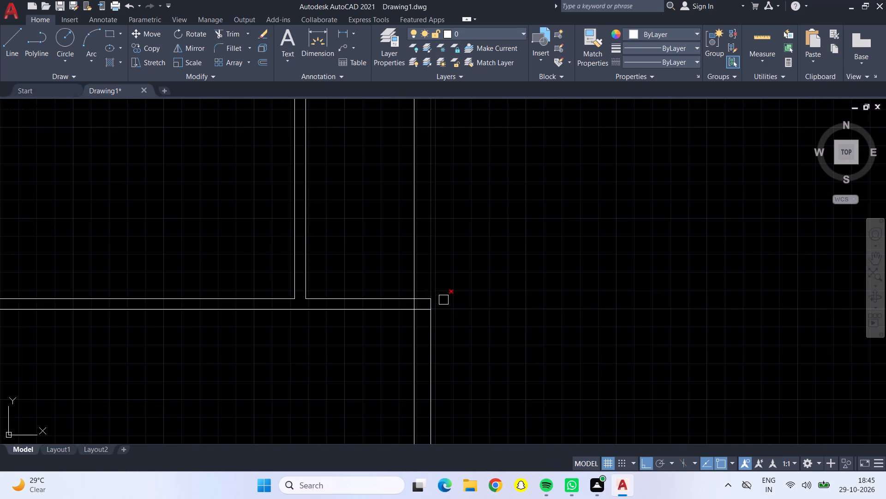
scroll(418, 302, up, 5)
drag(333, 315, 437, 415)
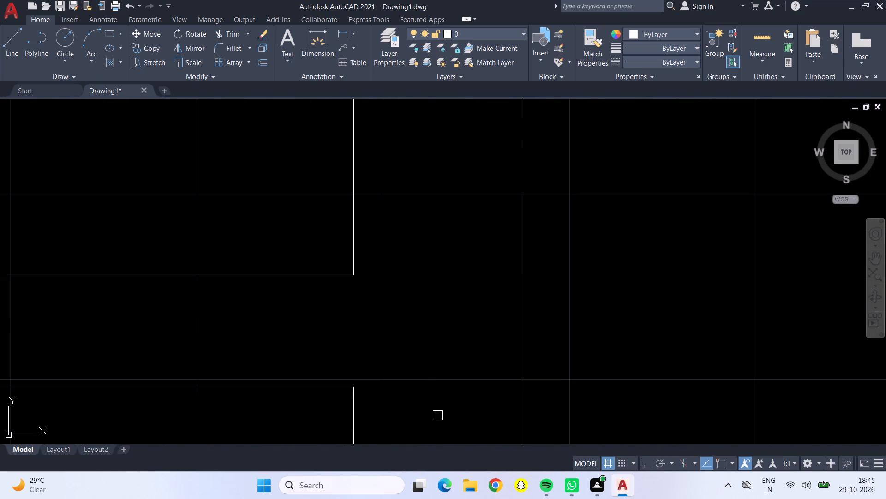
Trim the junction of the top rooms' vertical partition with the top outer wall.
scroll(437, 398, down, 2)
scroll(437, 398, up, 1)
scroll(437, 398, down, 3)
scroll(372, 262, down, 3)
scroll(330, 205, up, 5)
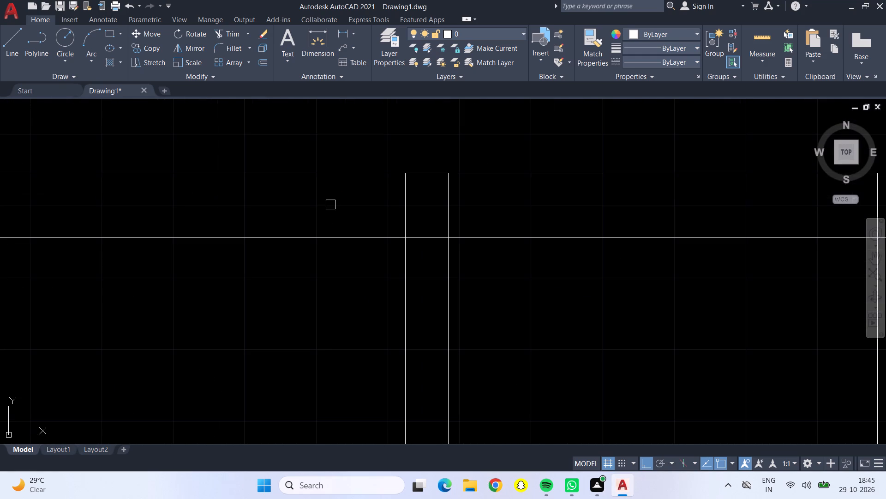
drag(335, 205, 431, 251)
Trim the overlapping inner wall lines at the top-right and top-left corners of the outer wall.
scroll(431, 251, down, 4)
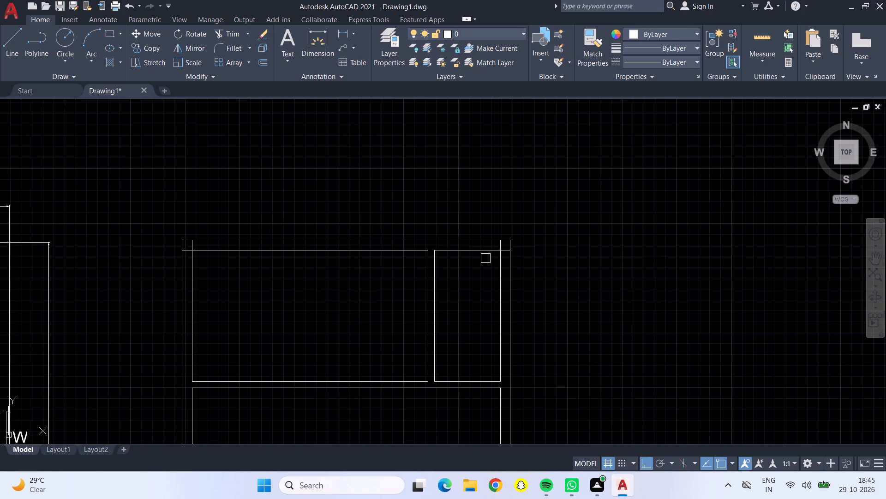
scroll(499, 249, up, 5)
drag(472, 211, 523, 268)
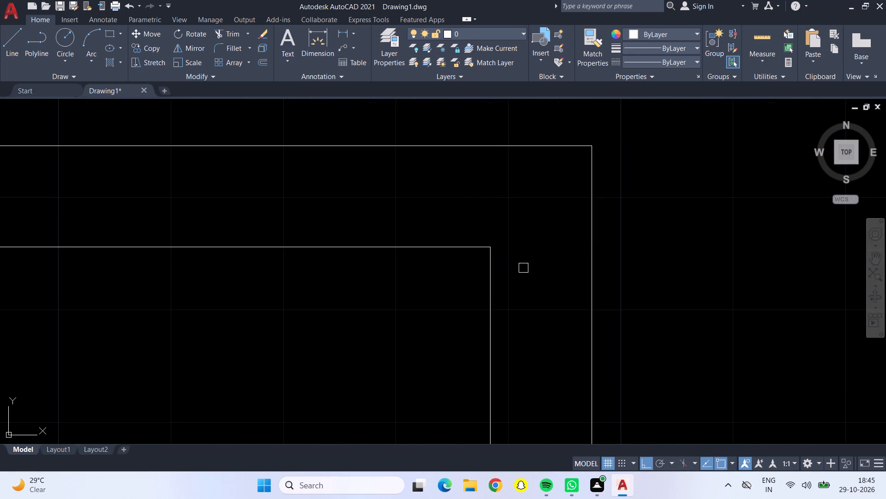
scroll(523, 267, down, 5)
scroll(24, 278, up, 4)
drag(117, 144, 66, 201)
Trim the junction of the bottom cross partition with the left outer wall.
scroll(69, 205, down, 5)
scroll(136, 260, down, 2)
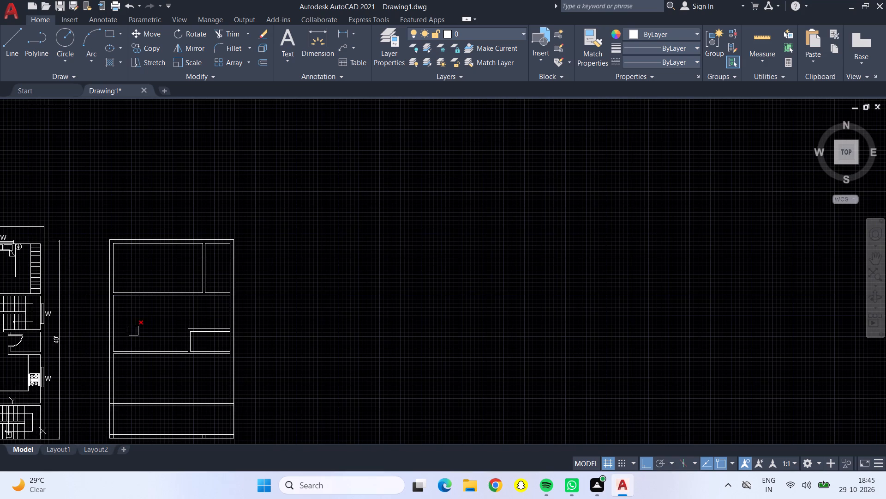
scroll(110, 410, up, 8)
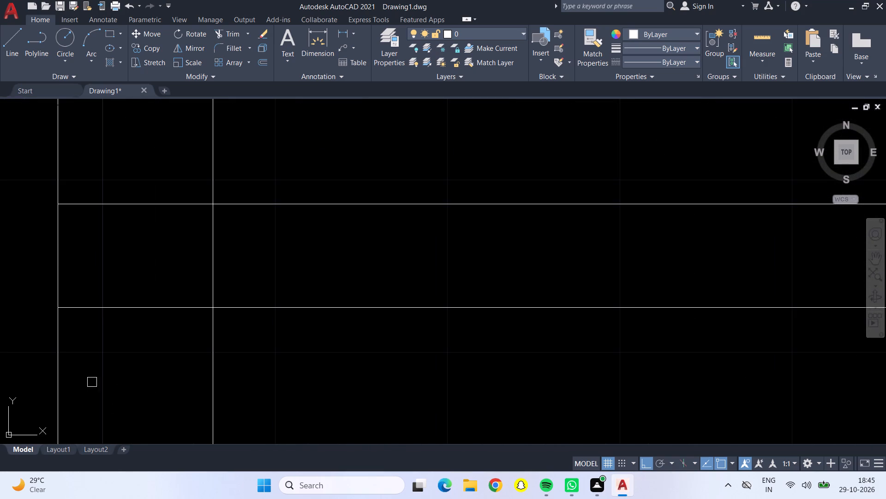
drag(154, 93, 139, 278)
drag(154, 186, 144, 320)
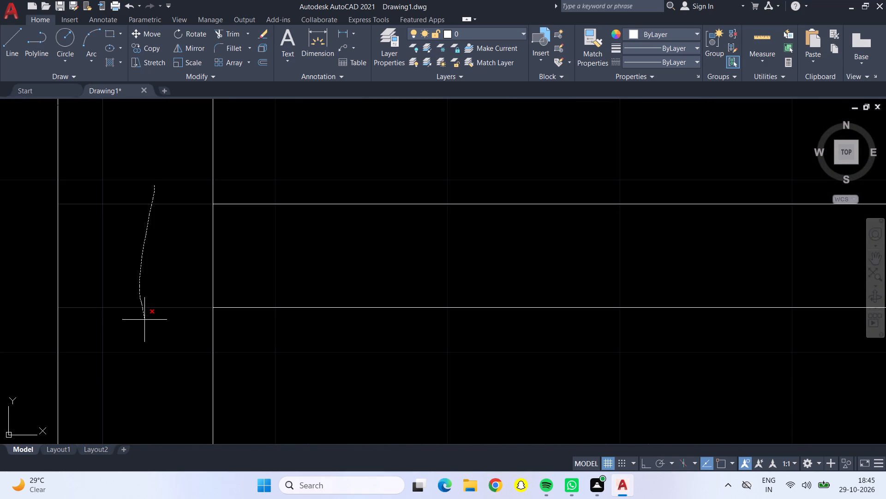
drag(144, 320, 234, 257)
Trim the junction of the bottom cross partition with the right outer wall.
scroll(235, 257, down, 6)
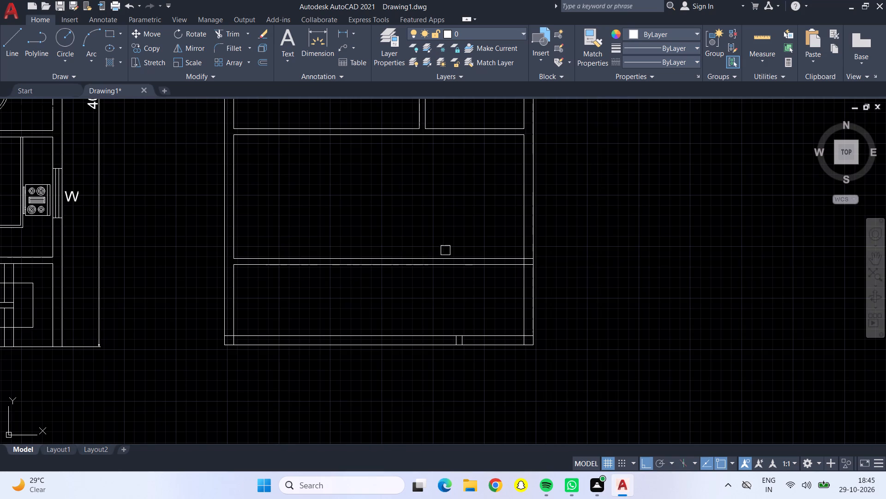
scroll(533, 263, up, 6)
scroll(479, 248, up, 1)
drag(409, 109, 419, 291)
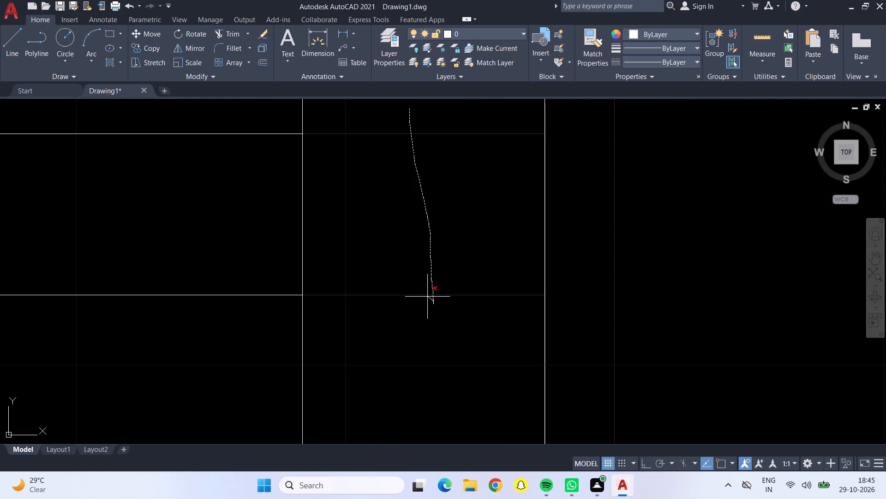
drag(419, 291, 282, 254)
Trim away the bottom outer wall's inner line, including its end at the bottom-right corner.
scroll(282, 254, down, 6)
scroll(278, 336, down, 3)
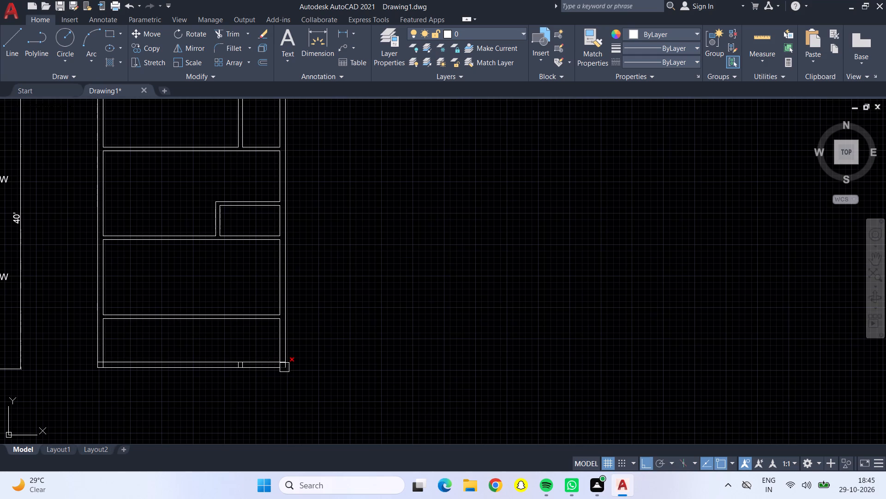
scroll(280, 367, up, 5)
drag(284, 285, 281, 313)
click(281, 313)
click(228, 317)
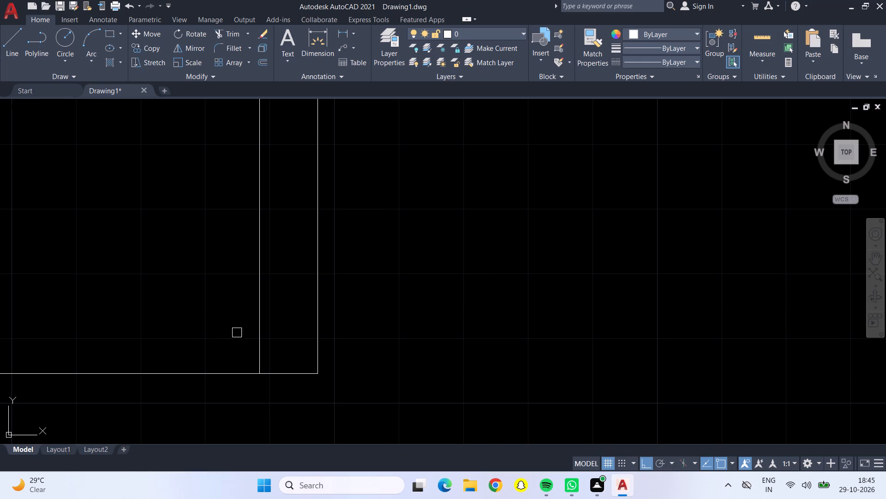
Trim off the leftover inner-line pieces and short vertical stubs along the bottom outer wall.
scroll(253, 341, down, 3)
click(165, 330)
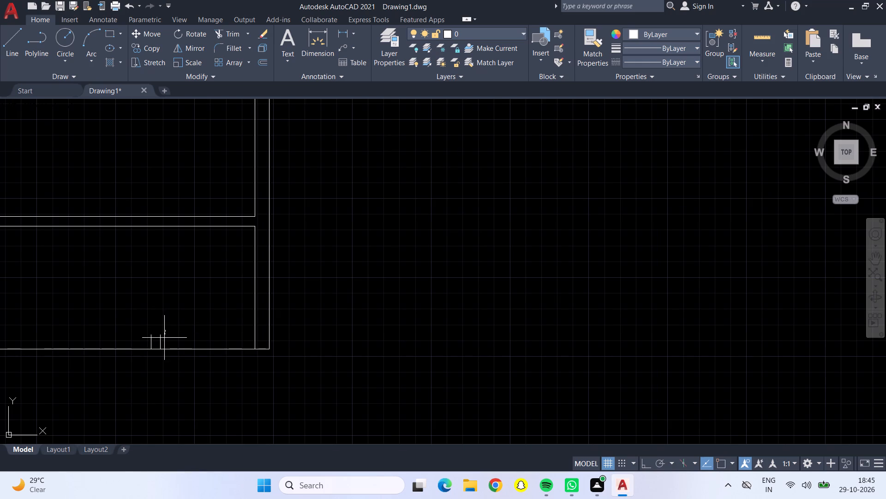
click(145, 342)
click(150, 345)
scroll(170, 342, down, 2)
click(170, 342)
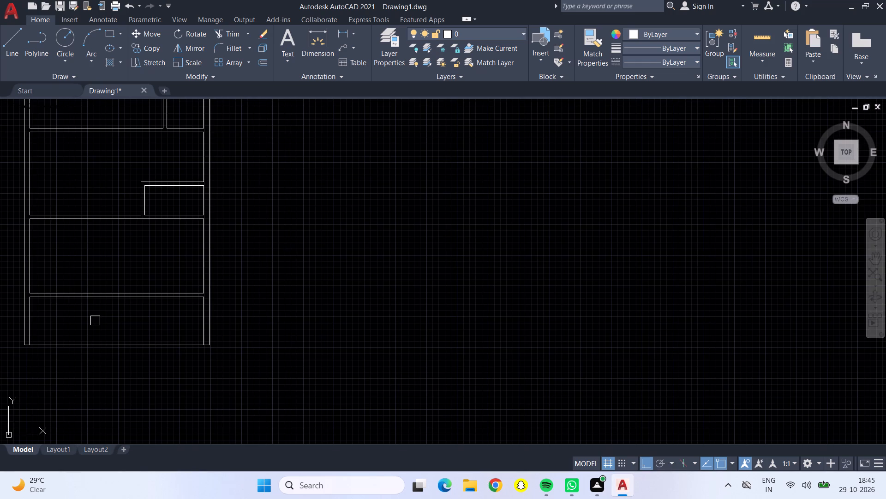
Offset the right wall's inner line in the room below the lower middle cross partition 13' to the left.
middle_drag(95, 321, 253, 324)
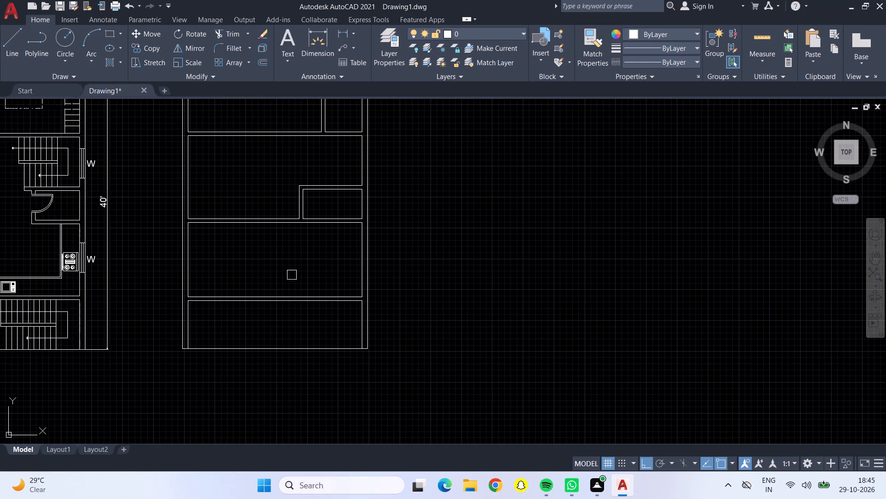
middle_drag(291, 261, 308, 352)
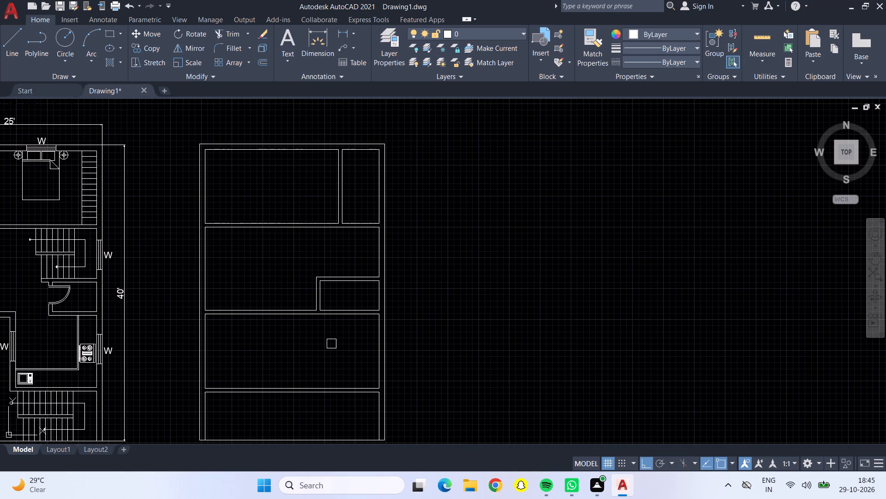
key(Escape)
key(o)
key(Return)
text(13')
key(Return)
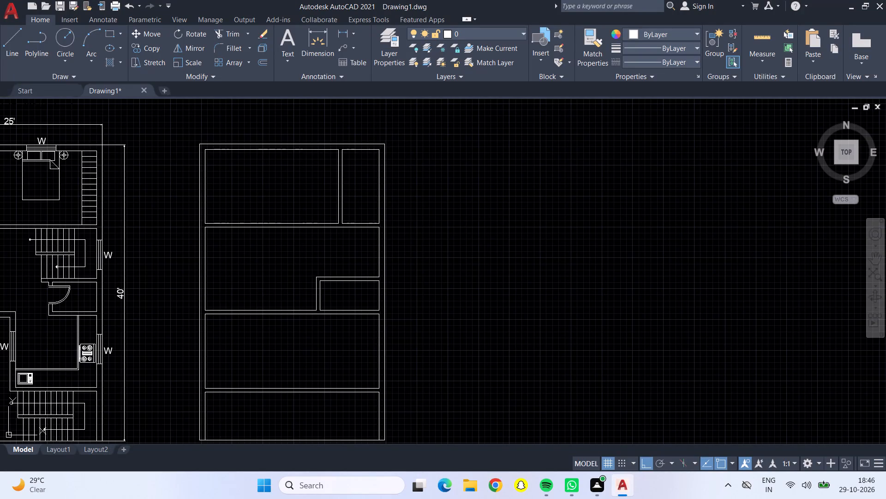
click(374, 341)
click(377, 342)
click(337, 343)
Offset the vertical line in the room below the lower middle cross partition 6" to the left as the partition's second face.
key(Escape)
key(o)
key(Return)
key(6)
key(shift+quotedbl)
key(Return)
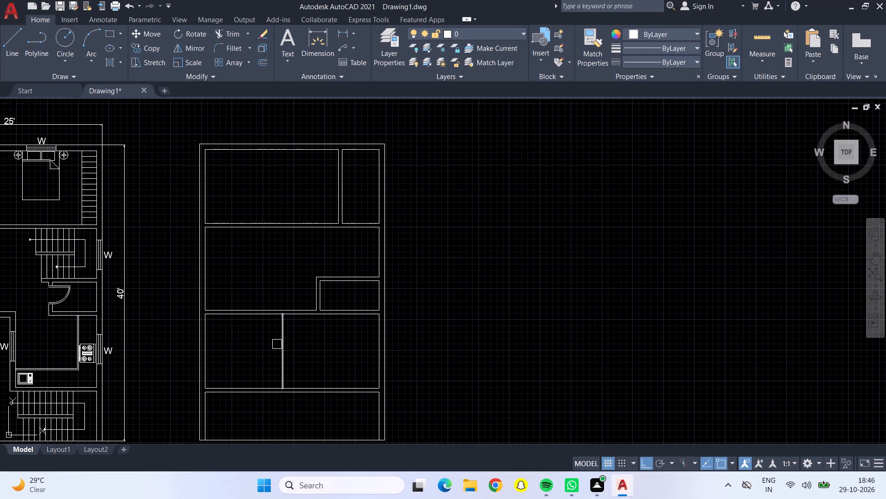
click(281, 342)
drag(264, 338, 260, 337)
key(Escape)
Offset the left face of the top room's vertical partition 14' to the left.
scroll(291, 195, up, 1)
middle_drag(296, 183, 306, 282)
scroll(306, 282, up, 1)
scroll(306, 282, down, 1)
middle_drag(306, 282, 284, 292)
key(Escape)
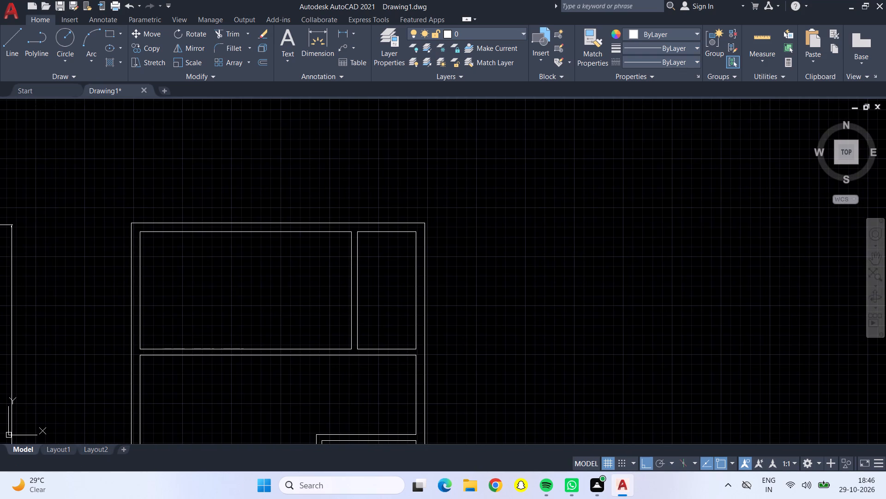
key(o)
key(Return)
text(14')
key(Return)
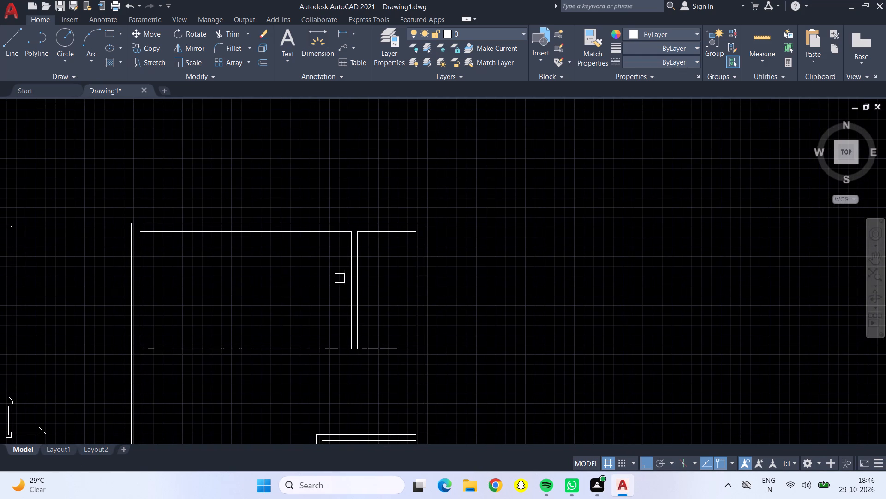
click(346, 280)
click(350, 285)
click(235, 277)
key(Escape)
Offset the new vertical line in the top room 6" to the left to give the partition its thickness.
key(o)
key(Return)
text(6")
key(Return)
click(186, 264)
click(170, 260)
Measure the widths of the top rooms on both sides of the new partition.
scroll(185, 282, down, 1)
scroll(207, 345, down, 1)
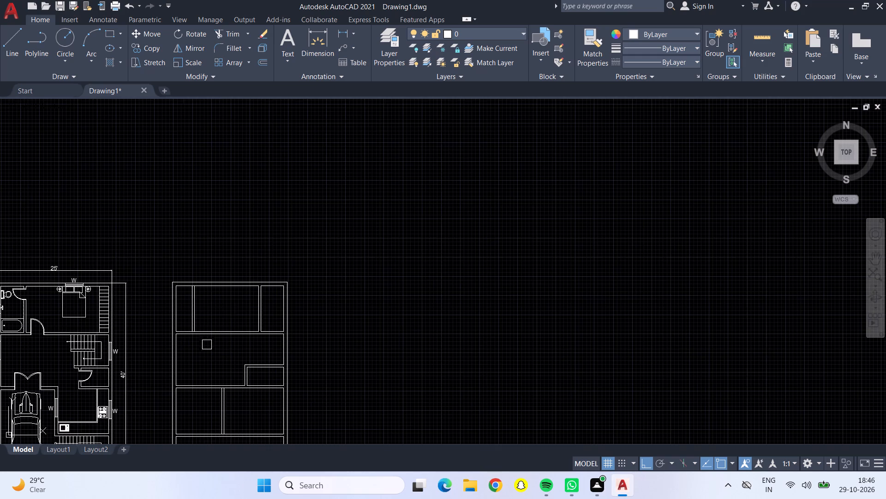
click(763, 31)
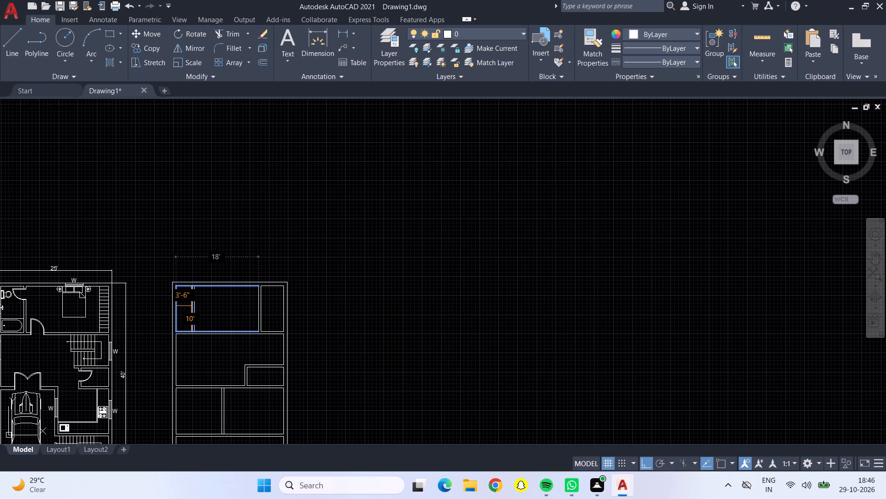
scroll(191, 306, up, 4)
scroll(172, 303, down, 3)
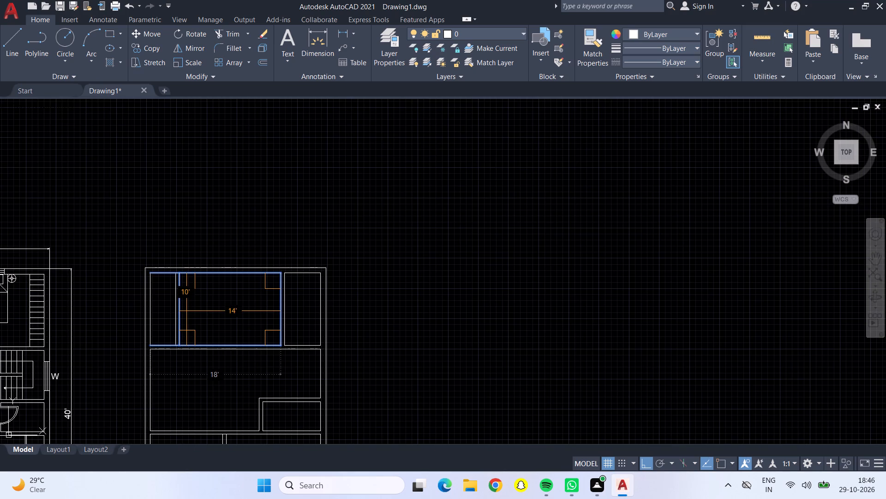
key(Escape)
Trim the upper and lower junctions of the lower room's vertical partition with the cross partitions.
scroll(239, 394, down, 1)
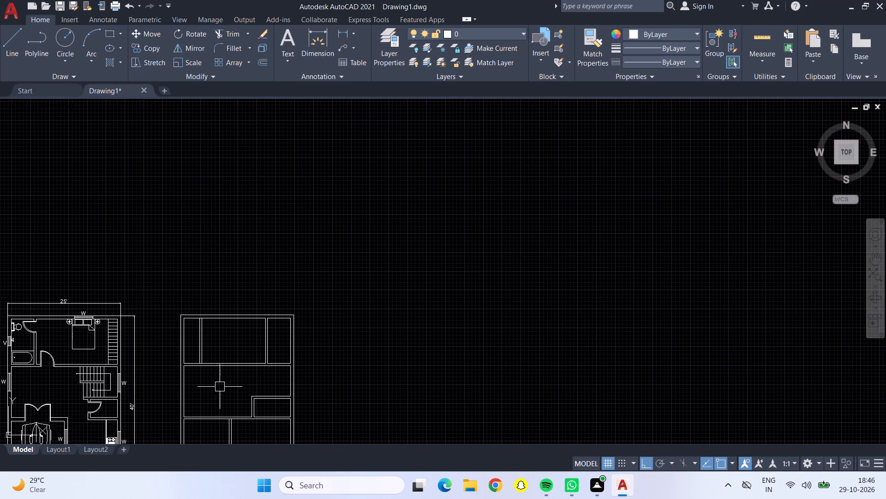
middle_drag(212, 386, 219, 297)
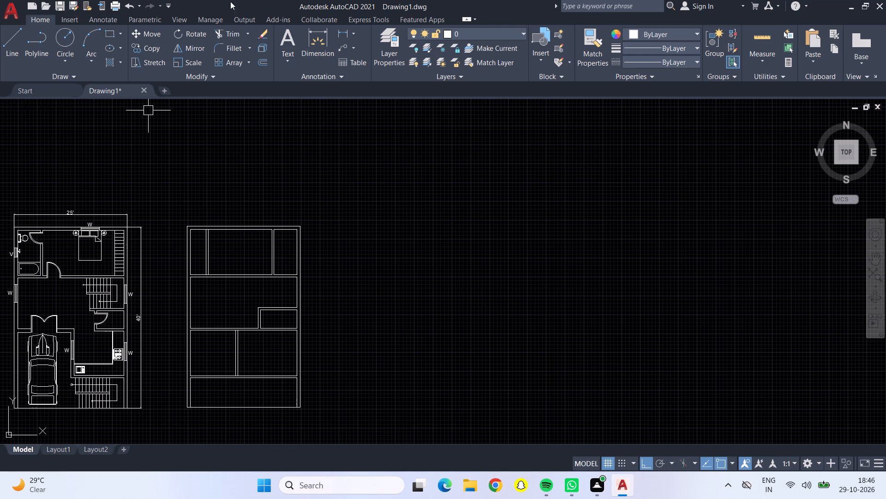
click(227, 32)
scroll(235, 334, up, 4)
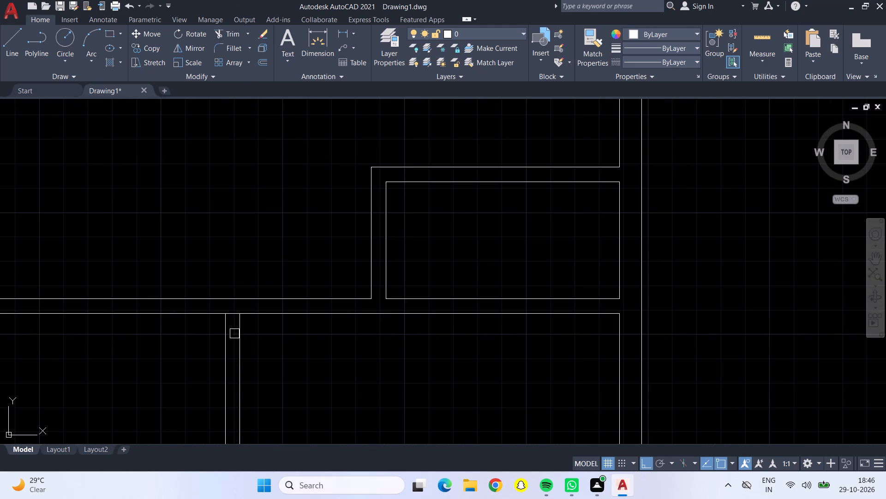
click(231, 315)
scroll(231, 315, down, 3)
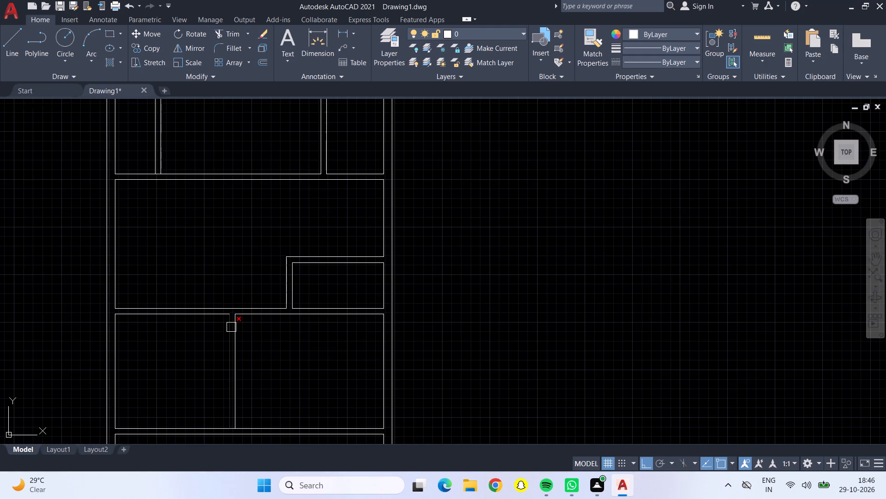
scroll(231, 439, up, 4)
click(235, 363)
scroll(235, 359, down, 4)
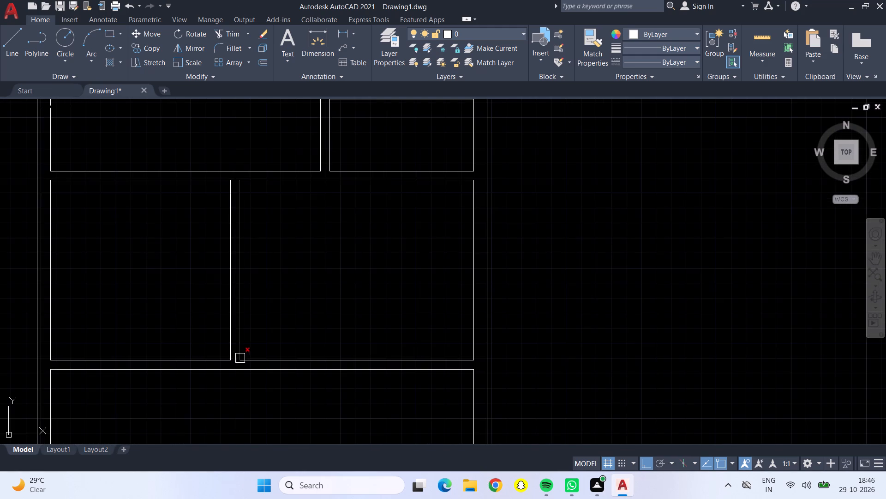
Trim the junctions of the top room's new partition with the cross partition below and the top outer wall.
scroll(199, 296, down, 1)
middle_drag(192, 268, 259, 475)
scroll(219, 292, up, 4)
click(184, 305)
scroll(184, 305, down, 4)
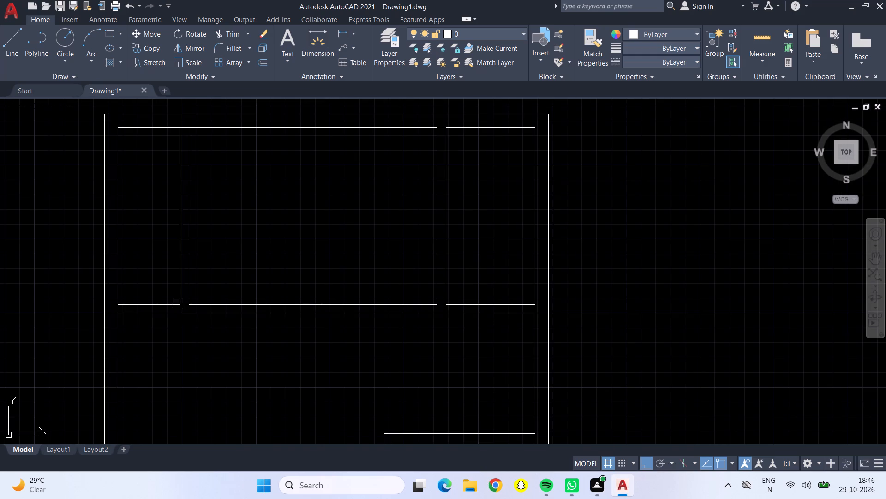
scroll(181, 123, up, 3)
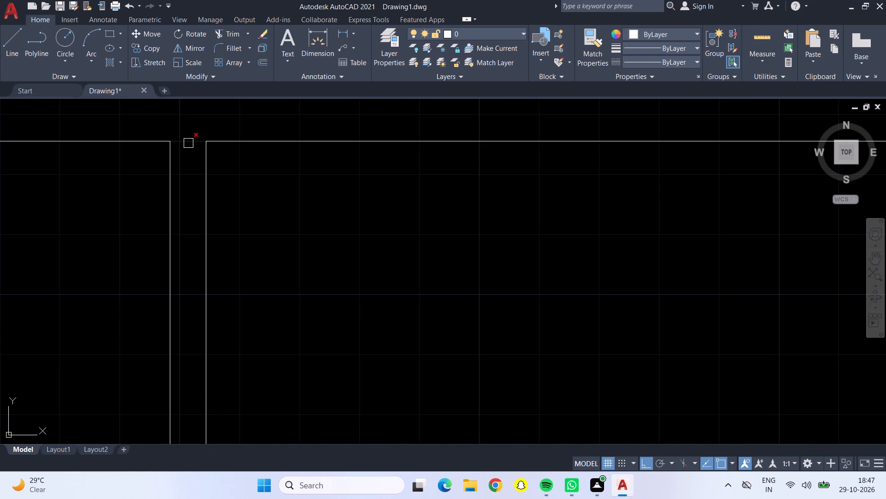
click(188, 143)
scroll(192, 145, down, 3)
scroll(251, 259, down, 1)
middle_drag(263, 258, 269, 257)
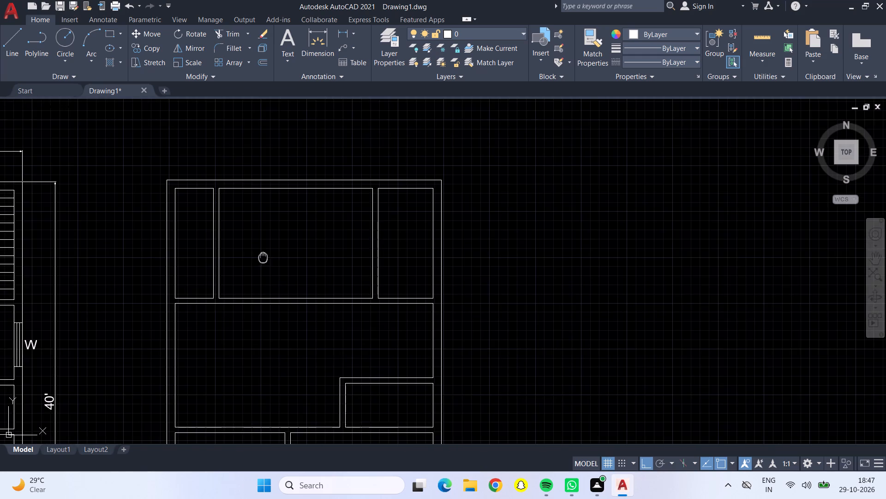
middle_drag(269, 257, 282, 258)
middle_drag(294, 256, 334, 231)
scroll(334, 231, down, 1)
middle_drag(320, 308, 316, 296)
middle_click(305, 238)
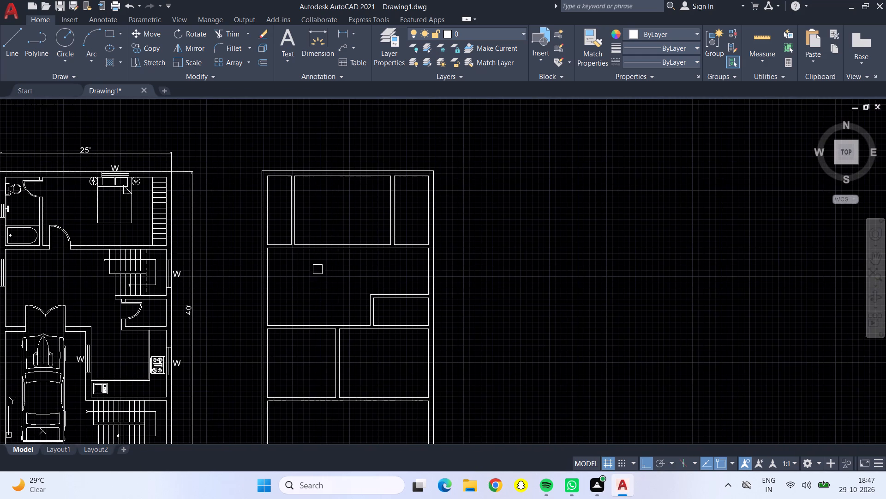
scroll(320, 274, down, 1)
middle_drag(320, 274, 278, 259)
middle_click(272, 256)
key(Escape)
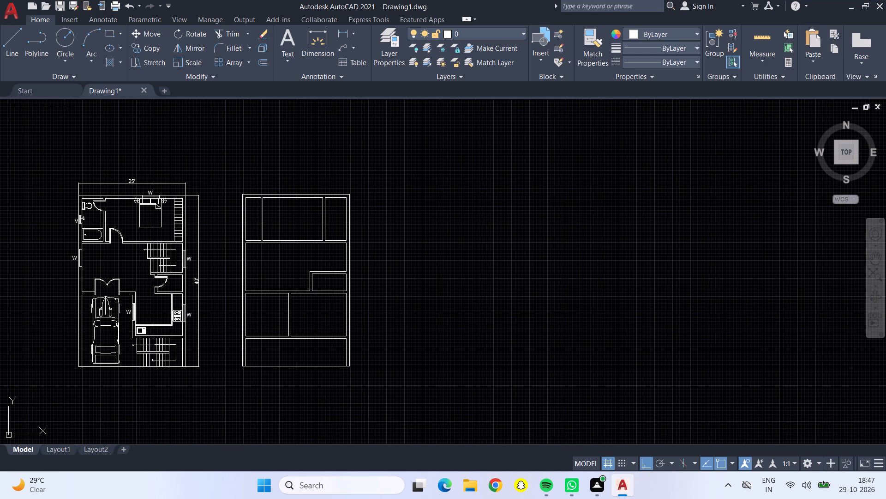
Measure the stair area in the middle room between the upper cross partition and the small room.
scroll(324, 256, up, 3)
middle_drag(332, 254, 237, 272)
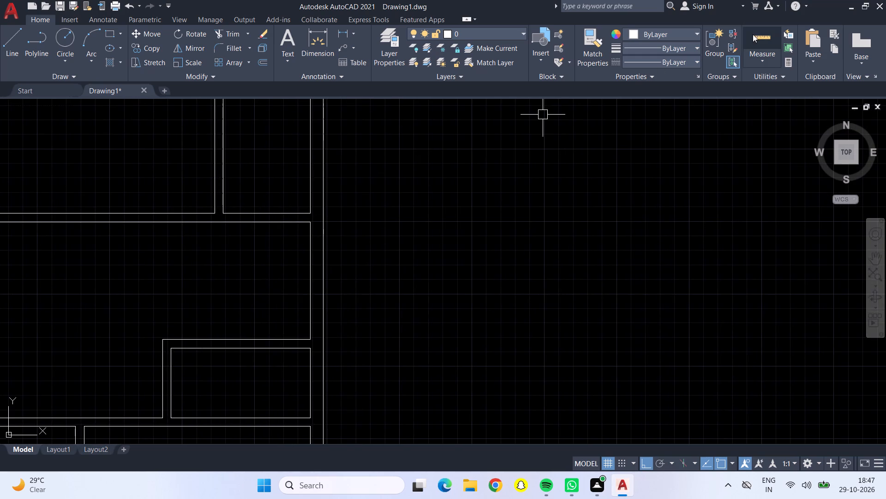
click(753, 34)
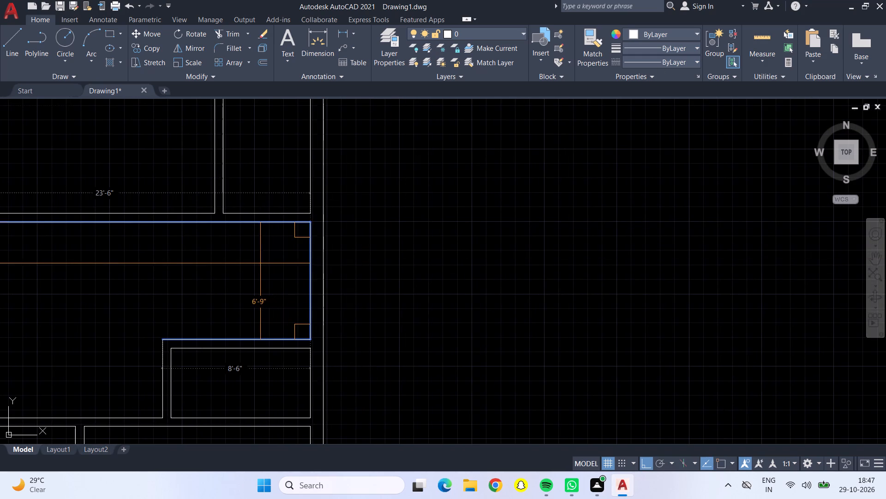
key(Escape)
Offset the stair area's top line downward, its bottom line upward and the right wall's inner line leftward by 3'5".
key(o)
key(Return)
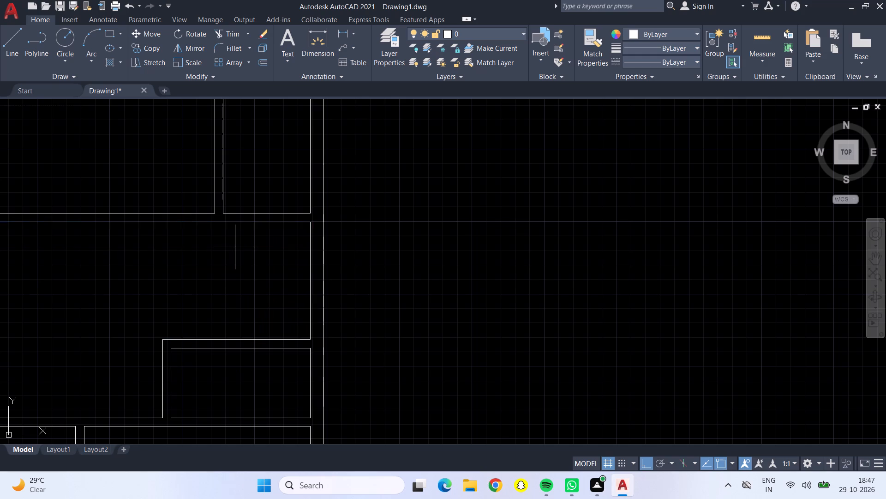
text(3')
text(5")
key(Return)
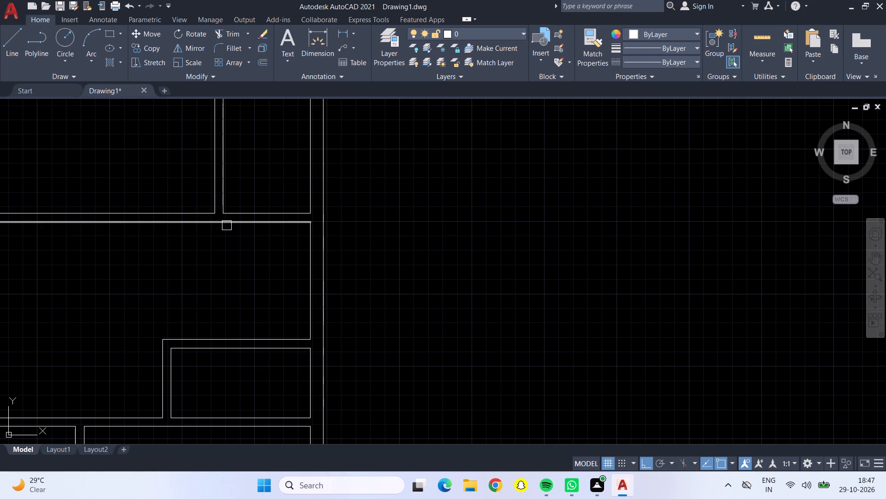
click(227, 225)
click(232, 269)
click(236, 339)
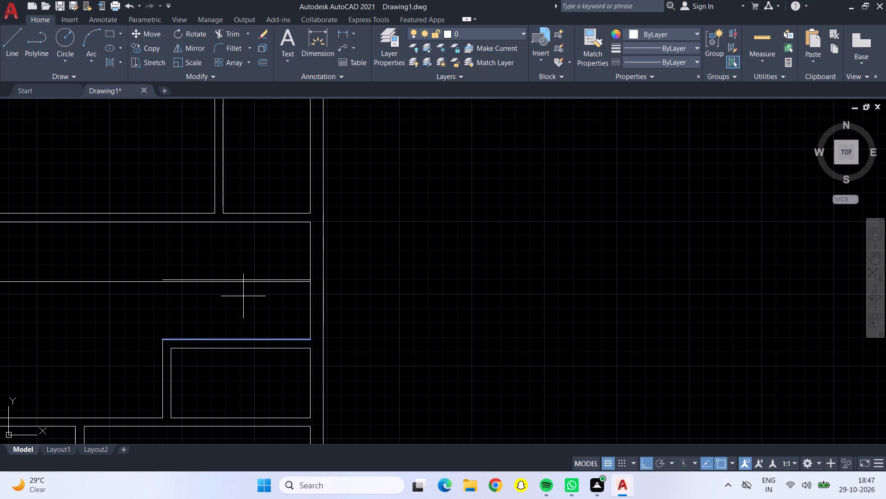
click(243, 296)
click(307, 296)
click(216, 301)
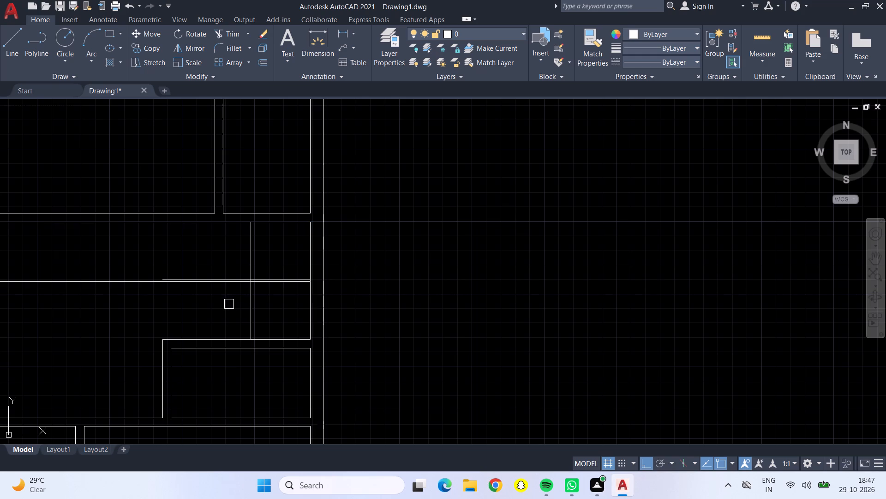
key(Escape)
Offset the middle staircase's vertical line leftward seven times in succession at 9" spacing to form the treads.
key(o)
key(Return)
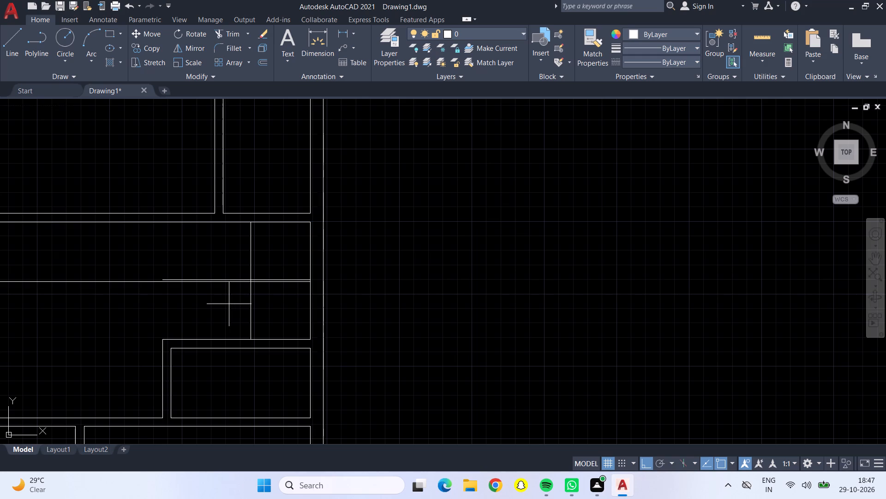
text(9")
key(Return)
click(246, 306)
click(234, 303)
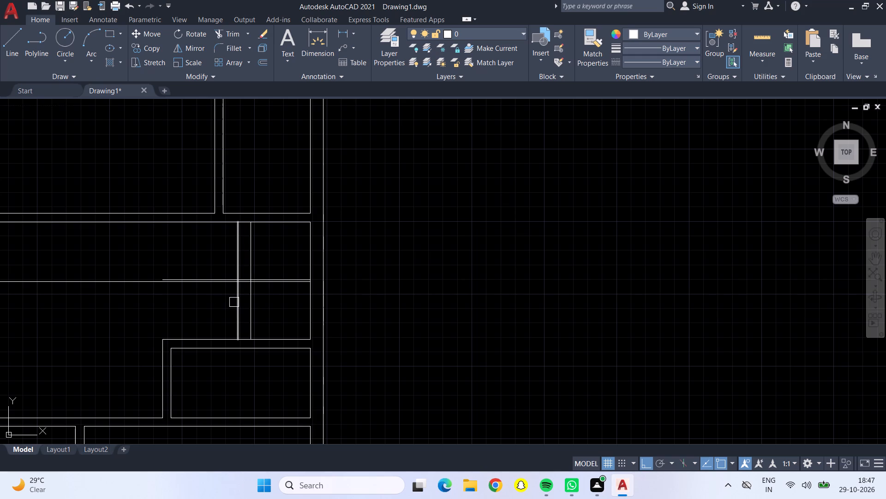
click(234, 302)
click(204, 296)
click(221, 304)
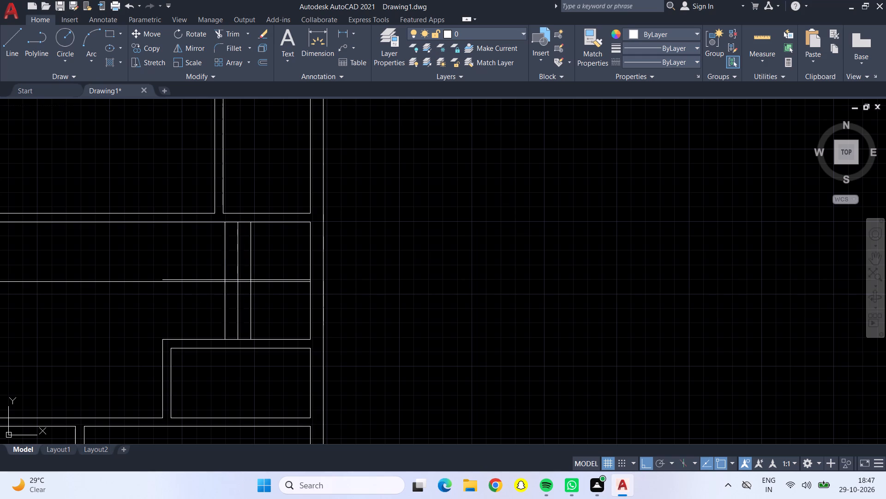
click(196, 303)
click(211, 309)
click(189, 311)
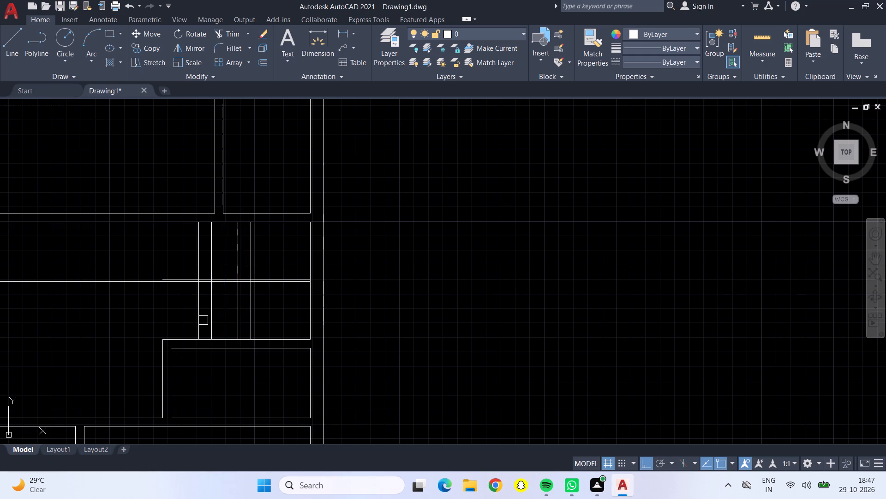
click(194, 316)
click(170, 313)
click(185, 317)
click(160, 312)
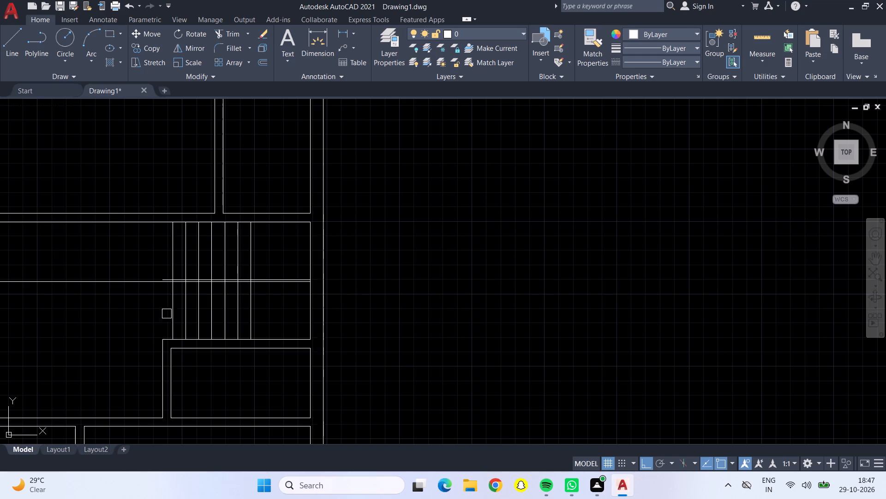
click(171, 315)
click(158, 313)
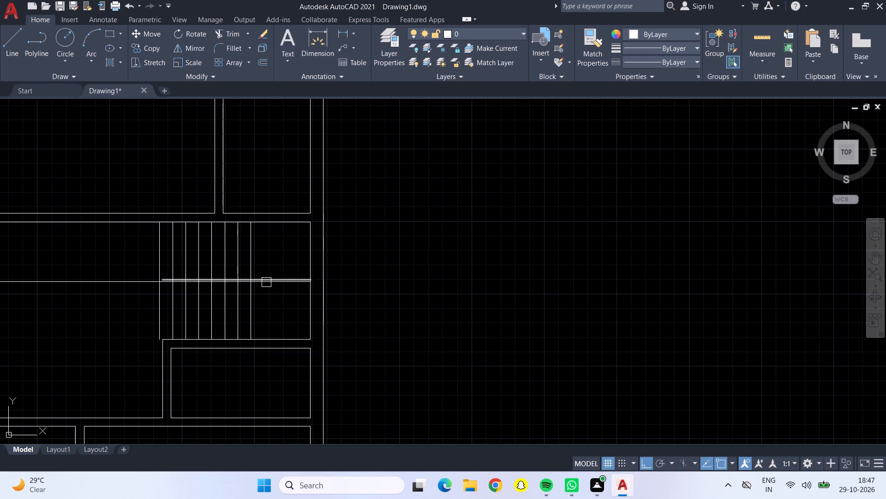
click(266, 282)
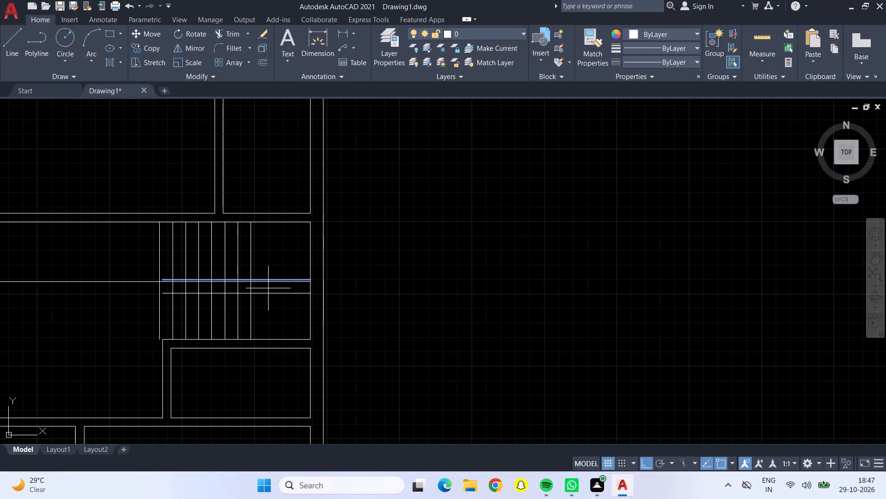
key(Return)
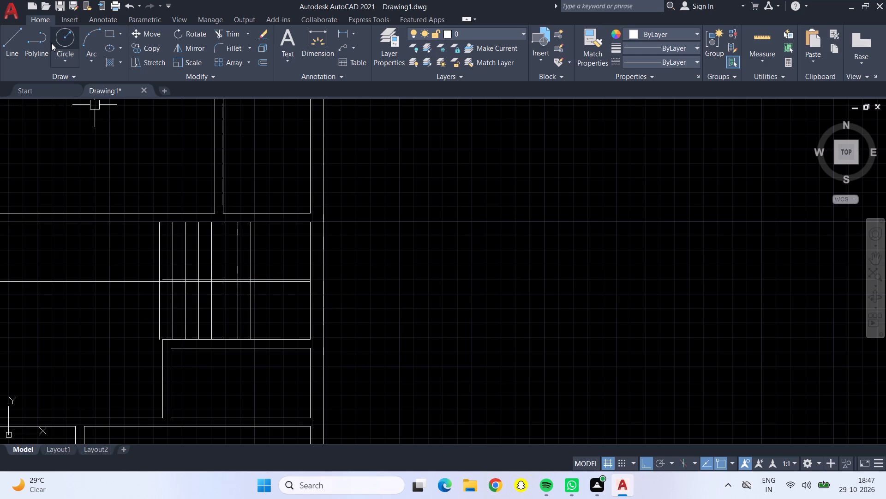
Trim away the middle staircase's leftmost tread line, the centre lines extending past the stairs, and the upper half of the adjacent tread.
click(232, 33)
click(158, 269)
triple_click(160, 278)
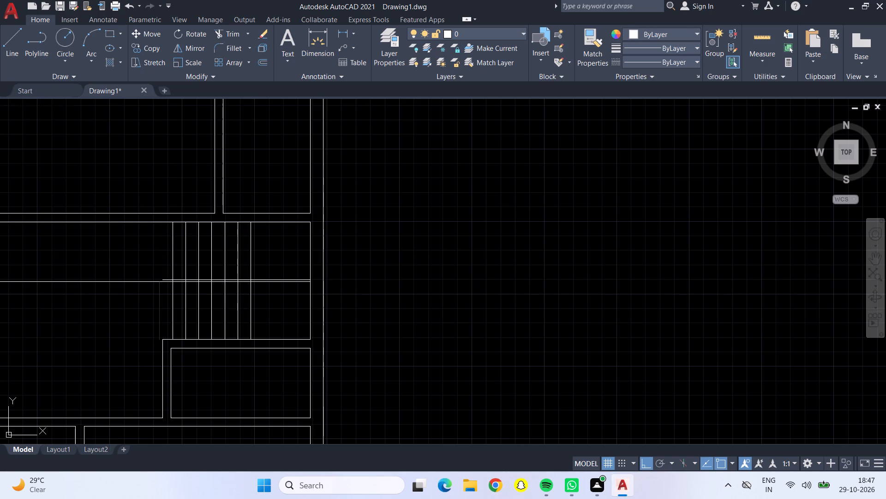
triple_click(160, 278)
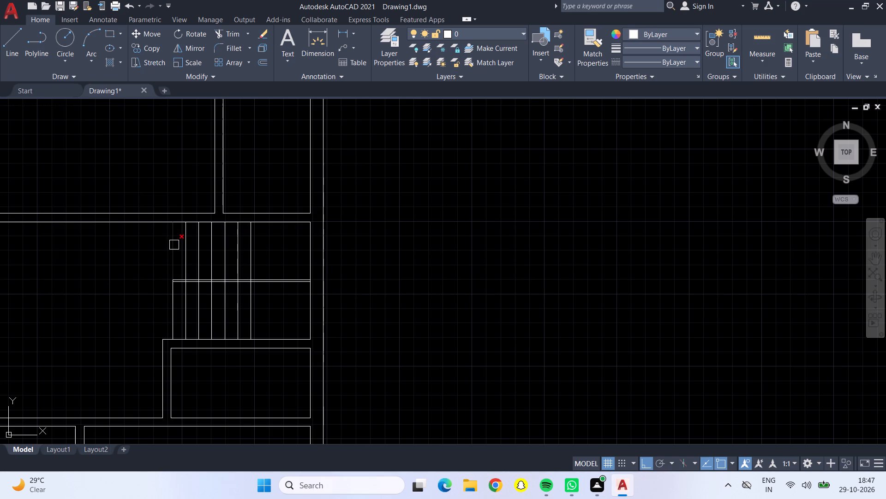
click(174, 245)
Measure the bottom room of the second plan between its cross partition and the bottom outer wall.
scroll(131, 290, down, 2)
middle_drag(131, 291, 153, 296)
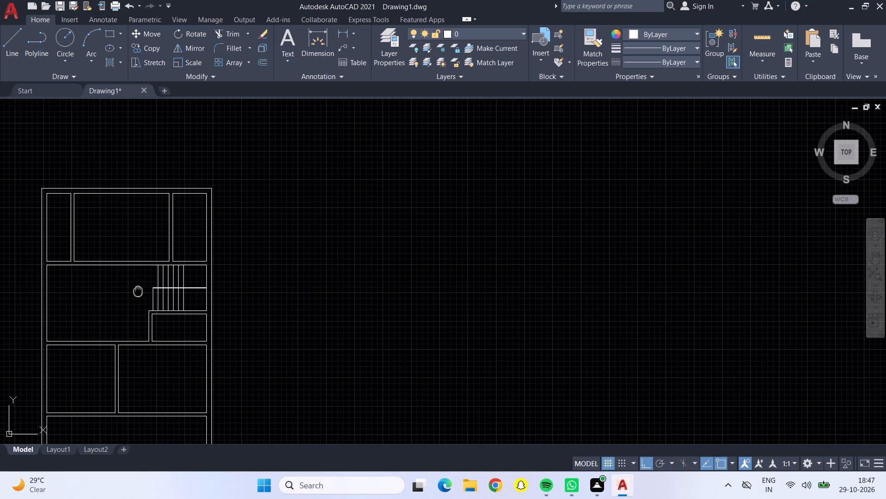
middle_drag(153, 296, 299, 310)
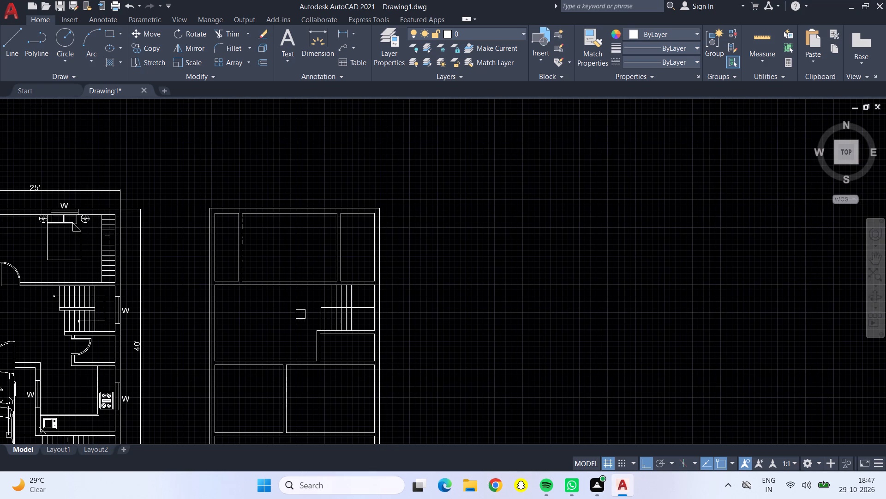
scroll(264, 293, up, 1)
middle_drag(281, 291, 301, 416)
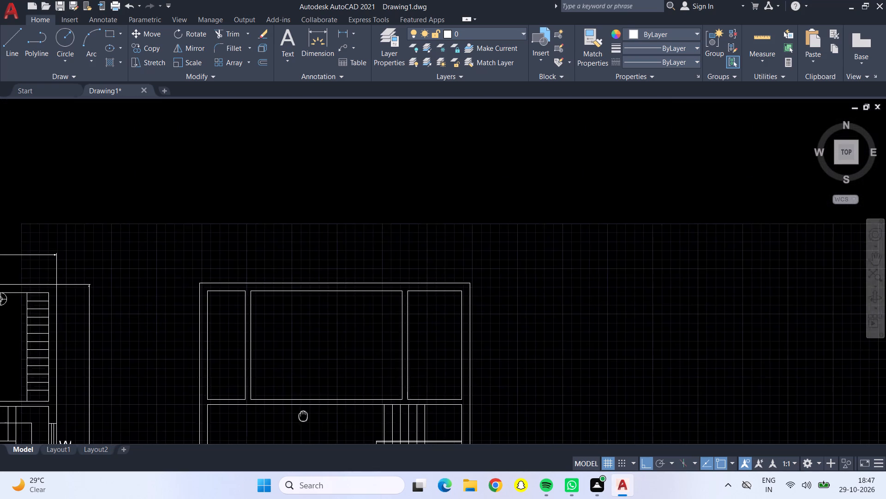
middle_drag(301, 416, 252, 342)
middle_drag(249, 319, 247, 307)
middle_click(247, 389)
middle_drag(248, 382, 232, 322)
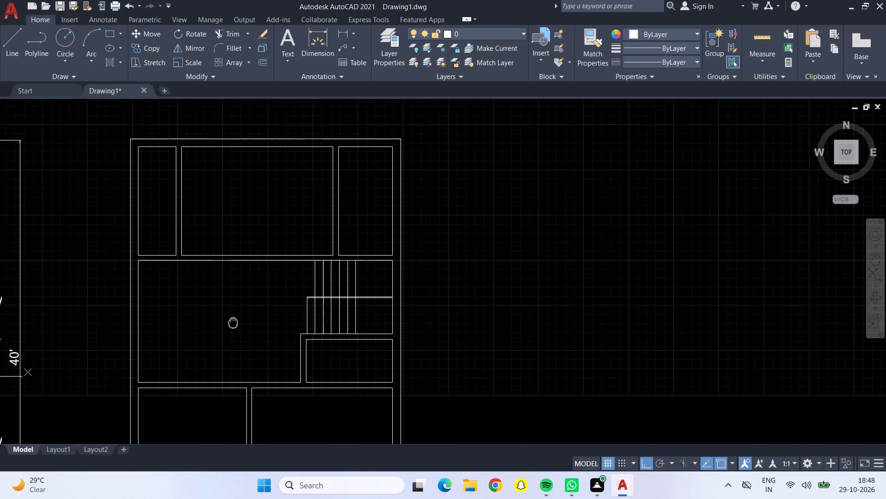
middle_drag(232, 322, 232, 309)
scroll(286, 384, down, 2)
middle_drag(292, 395, 282, 327)
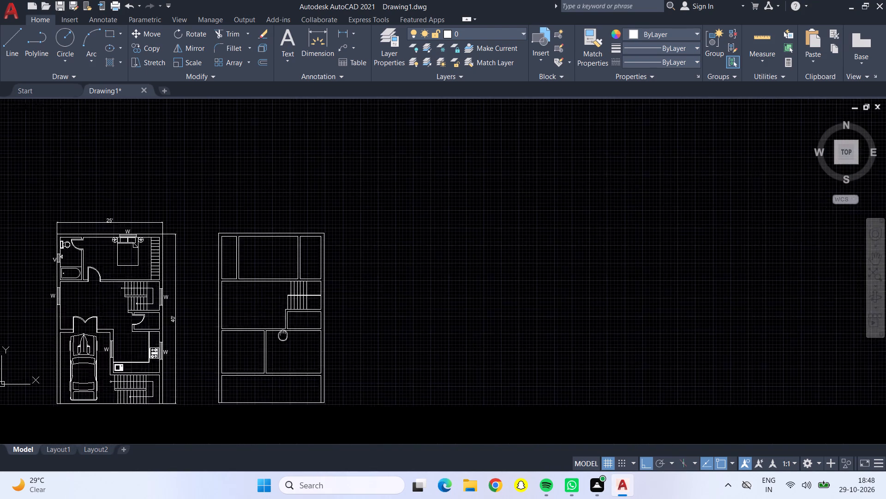
middle_drag(282, 327, 273, 280)
click(743, 37)
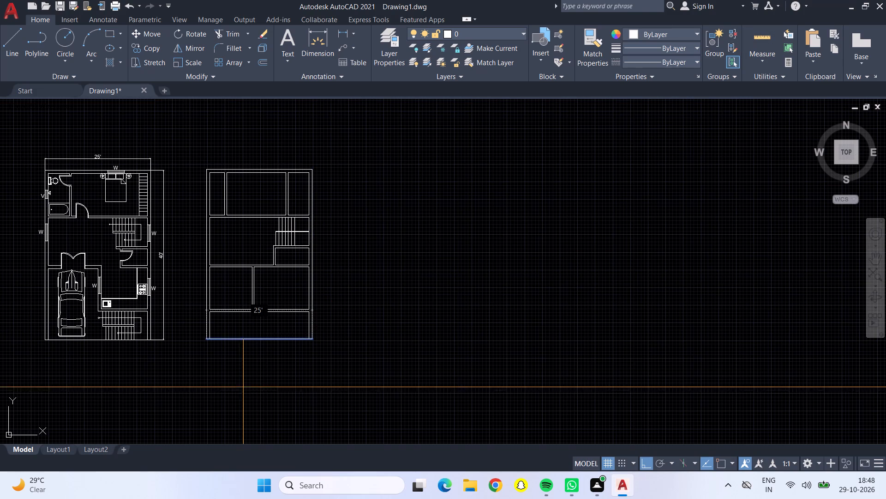
scroll(291, 323, up, 2)
scroll(291, 323, down, 1)
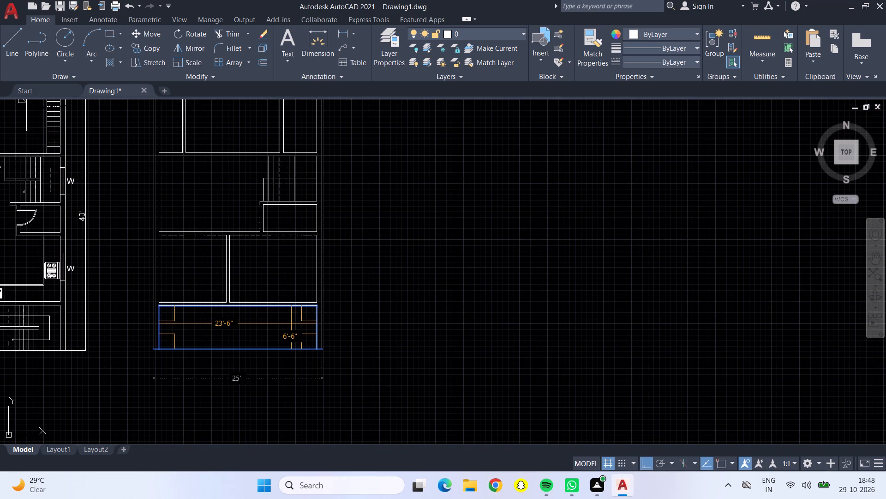
scroll(291, 323, up, 2)
scroll(291, 323, down, 1)
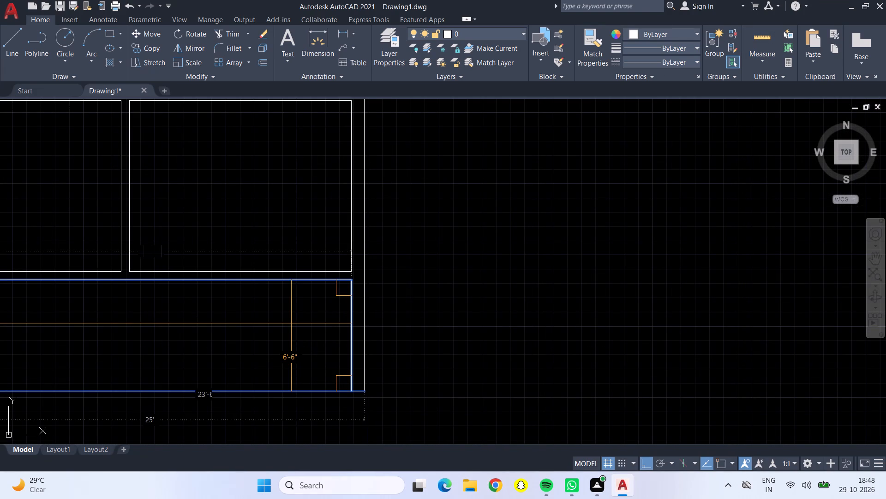
key(Escape)
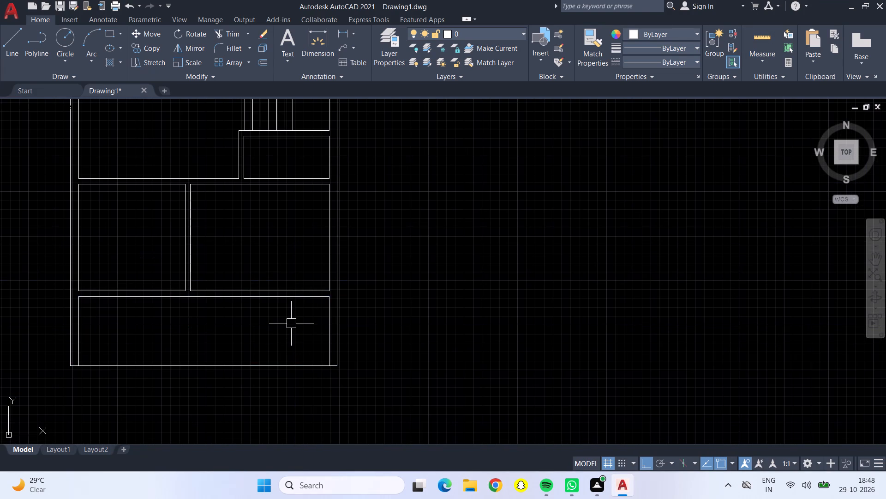
Offset the bottom room's top line downward, the bottom wall line upward and the right wall's inner line leftward by 3'4".
key(o)
key(Return)
text(3')
text(4")
key(Return)
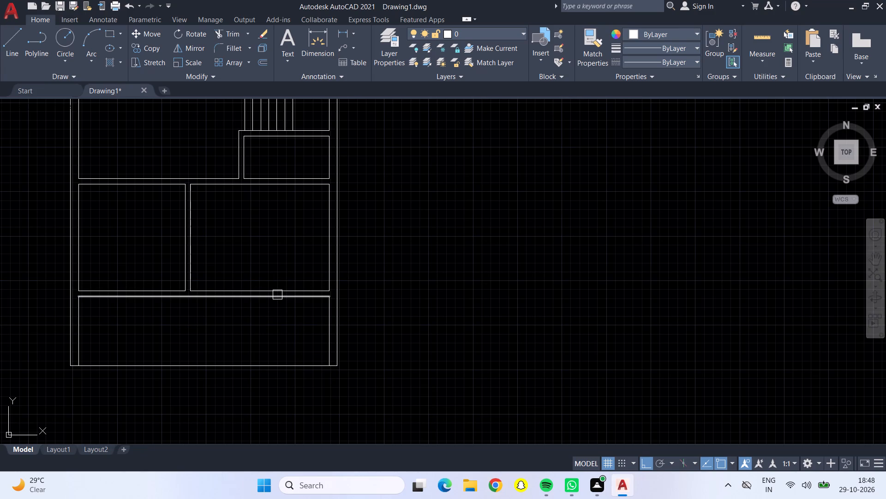
click(280, 300)
click(282, 335)
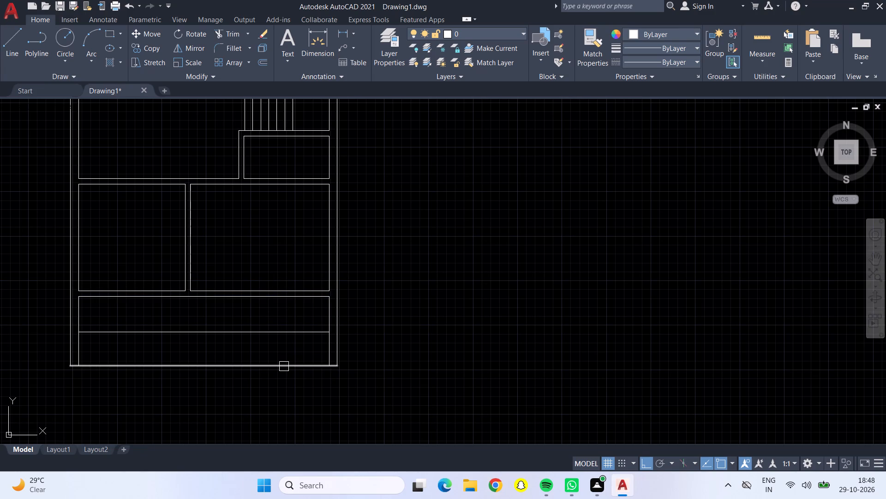
click(284, 366)
click(292, 337)
click(328, 345)
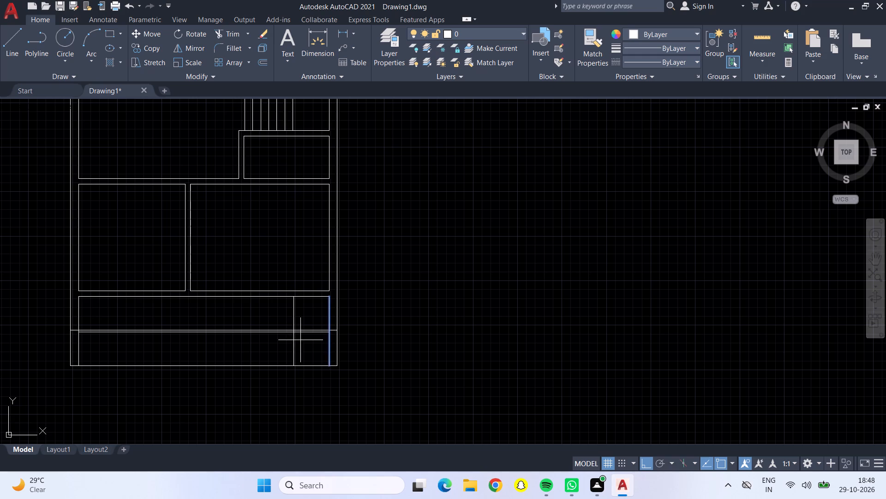
click(294, 339)
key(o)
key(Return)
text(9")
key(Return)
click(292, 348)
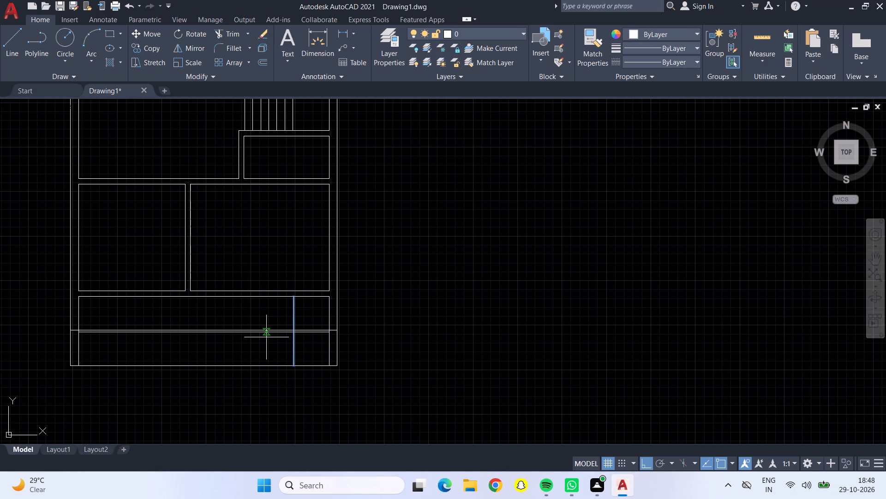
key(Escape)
Offset the bottom room's new vertical stair line leftward seven times in succession at 9" spacing to form the treads.
key(o)
key(Return)
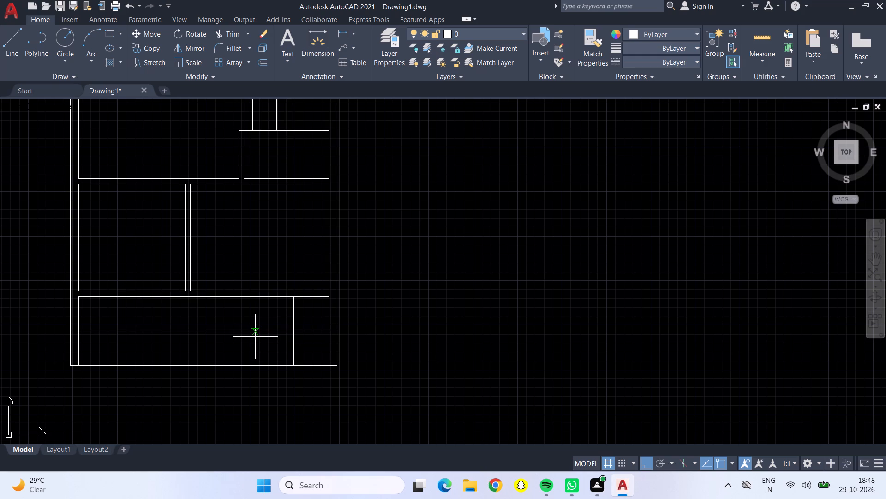
text(9")
key(Return)
click(293, 350)
click(274, 338)
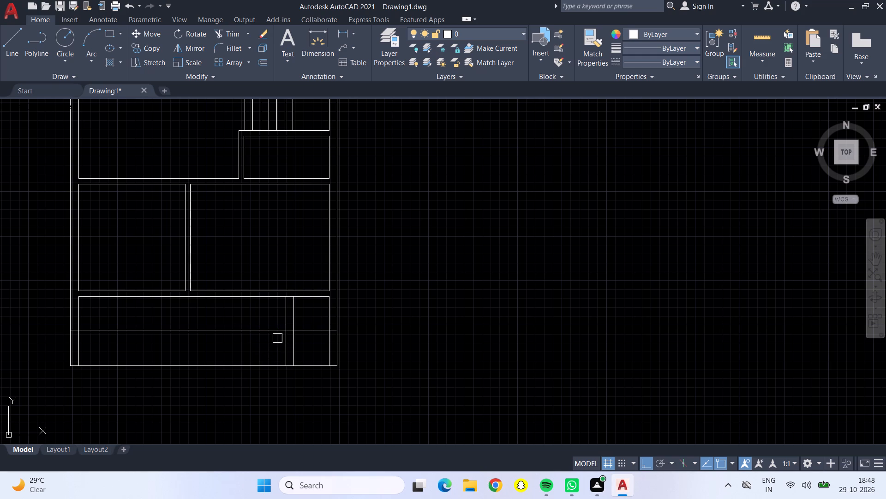
click(285, 342)
click(263, 334)
click(275, 342)
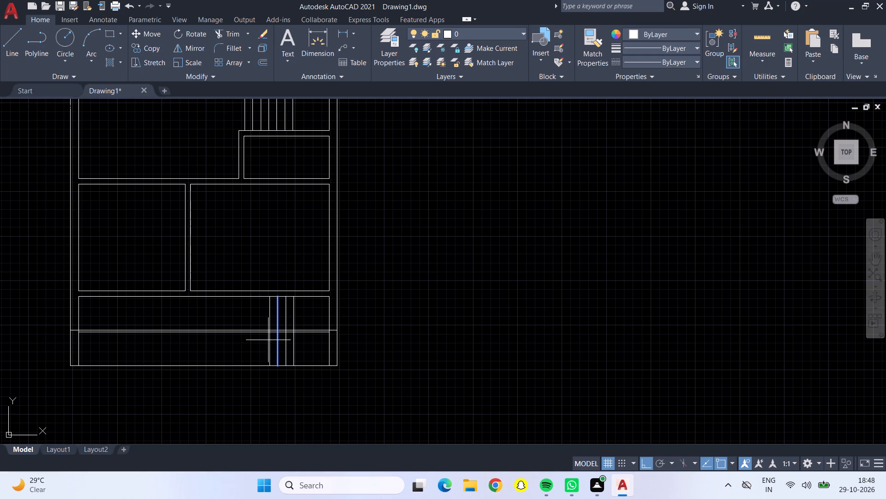
click(268, 340)
click(268, 340)
click(257, 336)
click(263, 343)
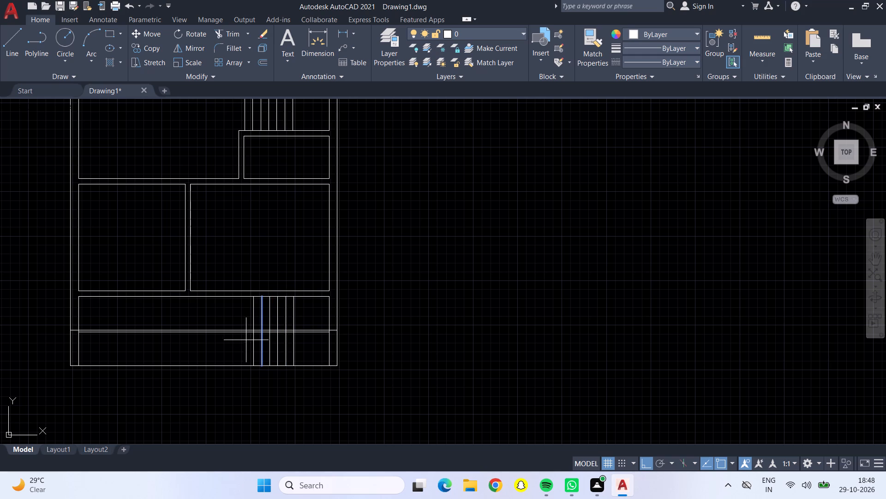
click(246, 340)
click(252, 342)
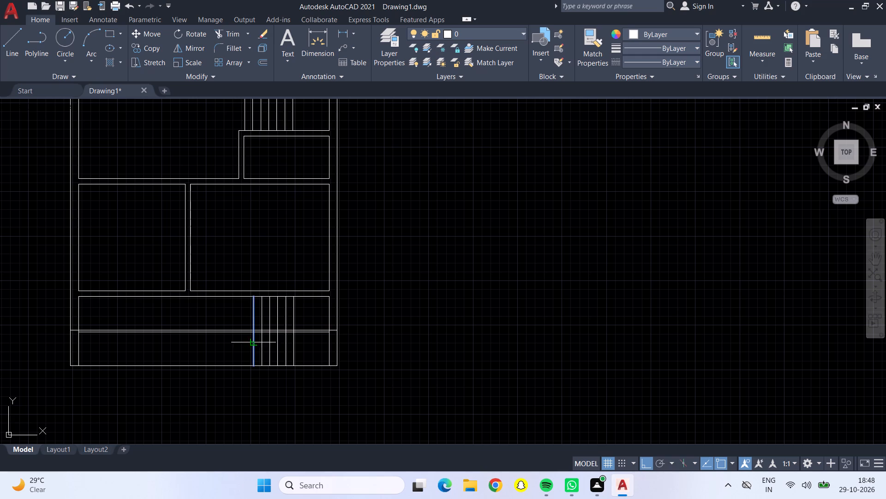
click(243, 340)
click(246, 339)
click(235, 345)
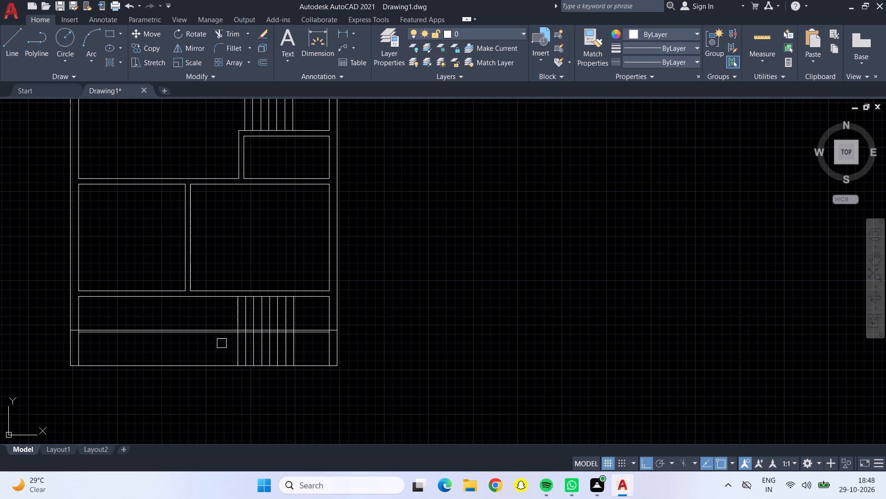
Trim away the bottom staircase's centre lines extending past the stairs on both sides and the upper half of its leftmost tread.
key(Return)
click(228, 28)
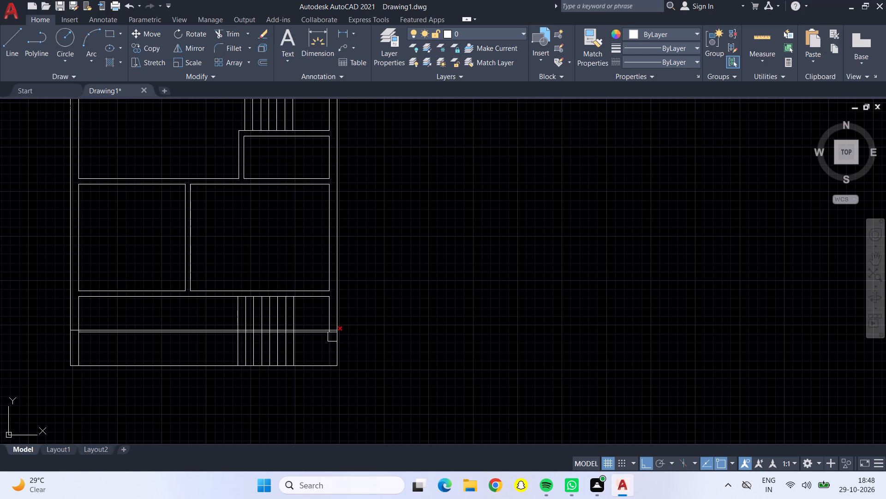
scroll(332, 337, up, 3)
click(333, 314)
drag(241, 282, 239, 329)
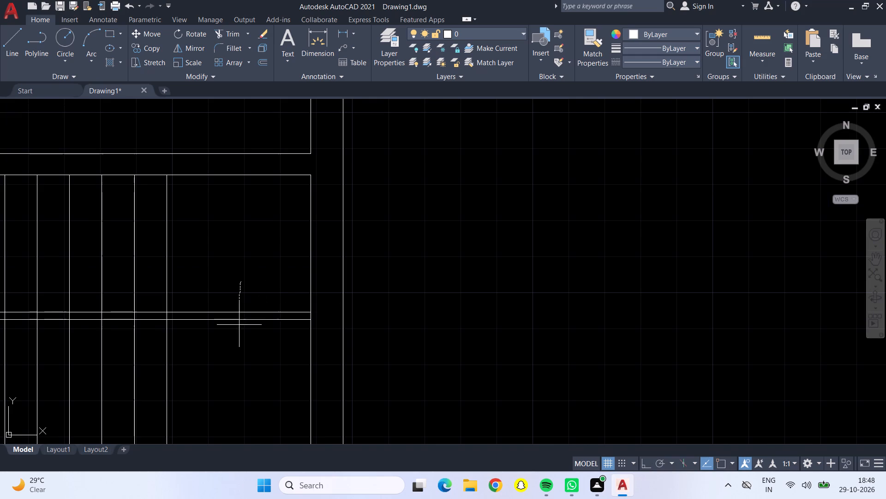
drag(239, 329, 239, 344)
scroll(239, 344, down, 4)
scroll(114, 345, up, 3)
drag(138, 292, 137, 293)
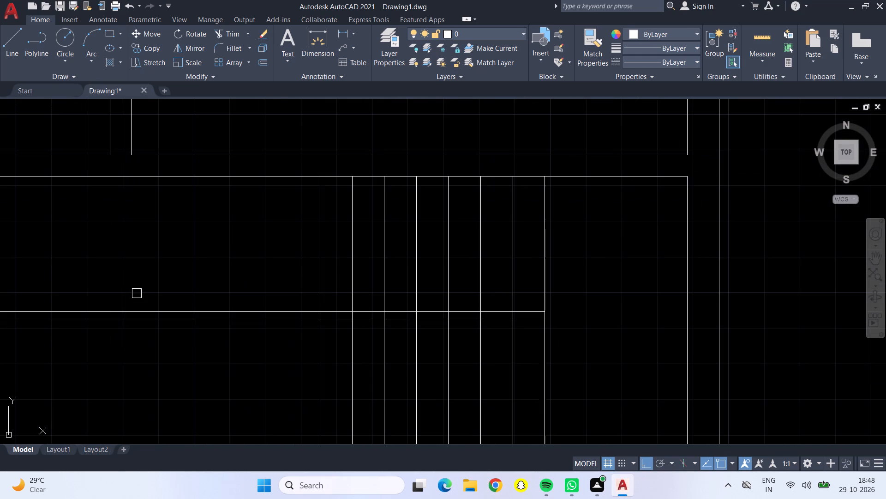
drag(137, 293, 163, 341)
scroll(165, 341, down, 4)
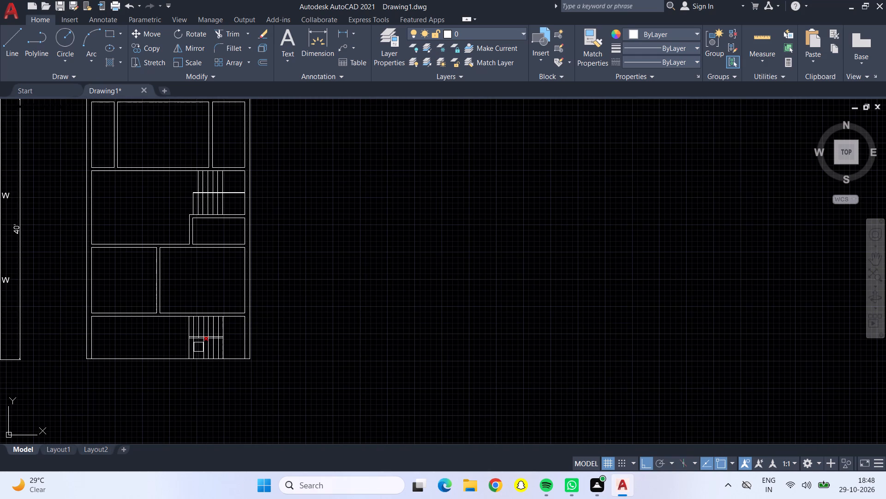
scroll(186, 339, up, 4)
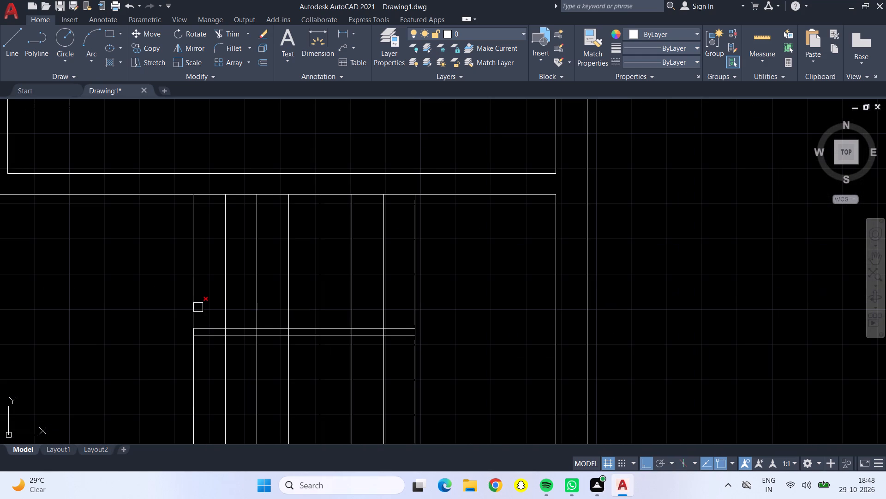
click(198, 307)
scroll(198, 307, down, 4)
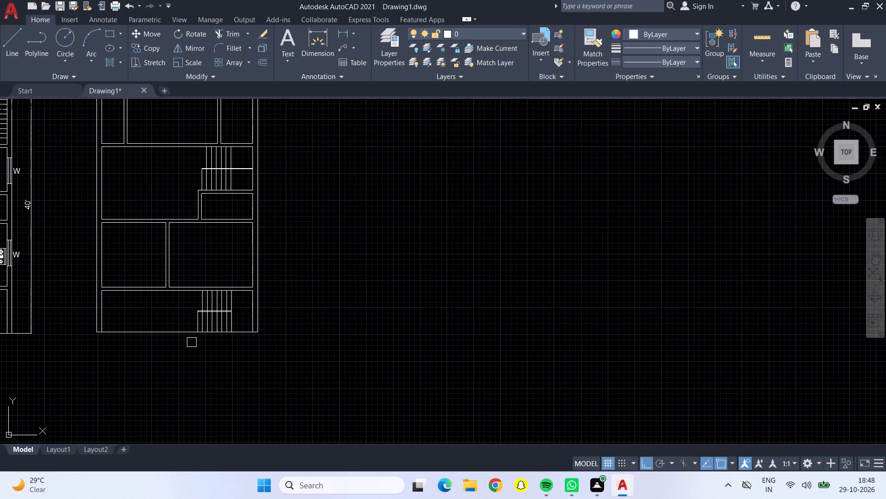
scroll(192, 342, down, 1)
middle_drag(190, 287, 212, 294)
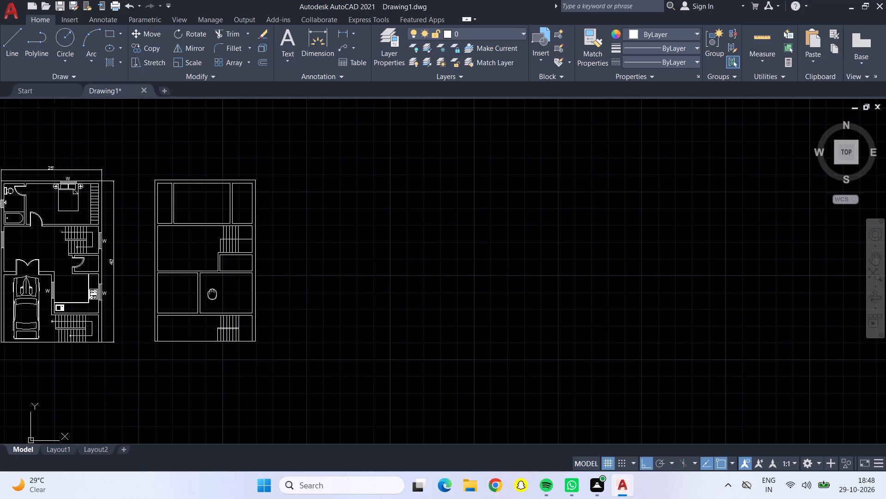
scroll(214, 324, up, 3)
key(Escape)
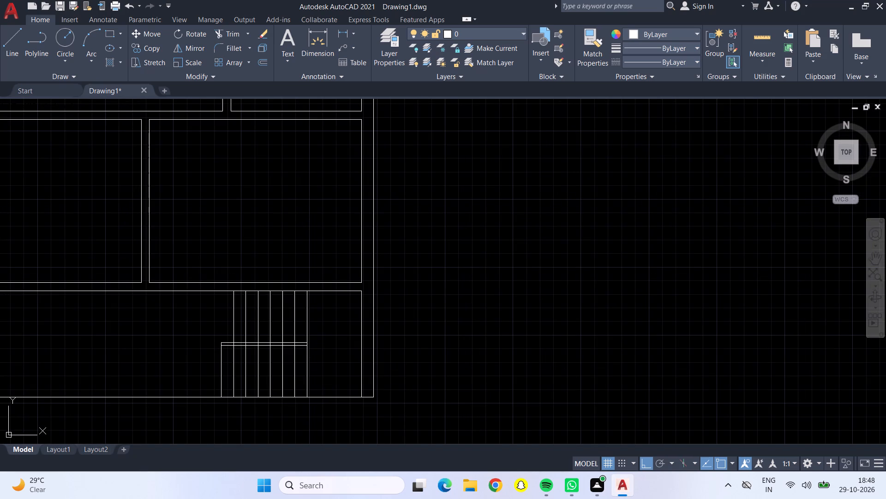
Offset the bottom staircase's leftmost full-height tread leftward four times in succession at 9" spacing.
key(o)
key(Return)
text(9")
key(Return)
click(229, 309)
click(168, 287)
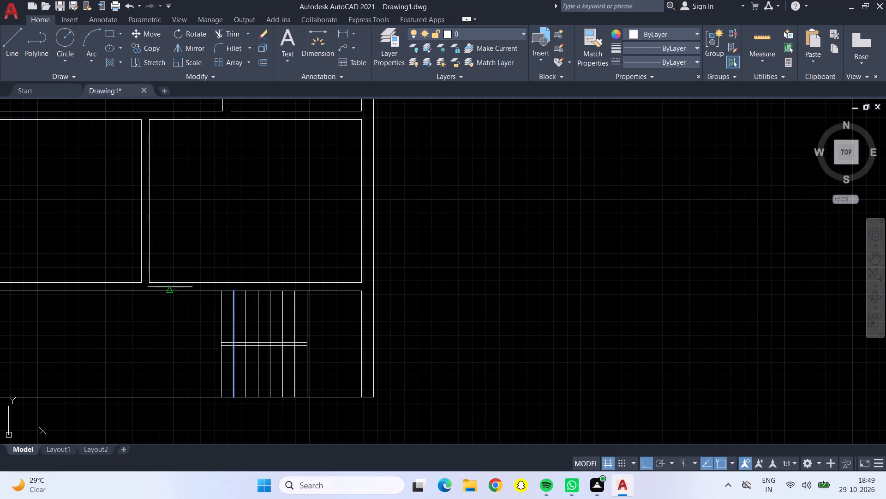
click(218, 311)
click(185, 314)
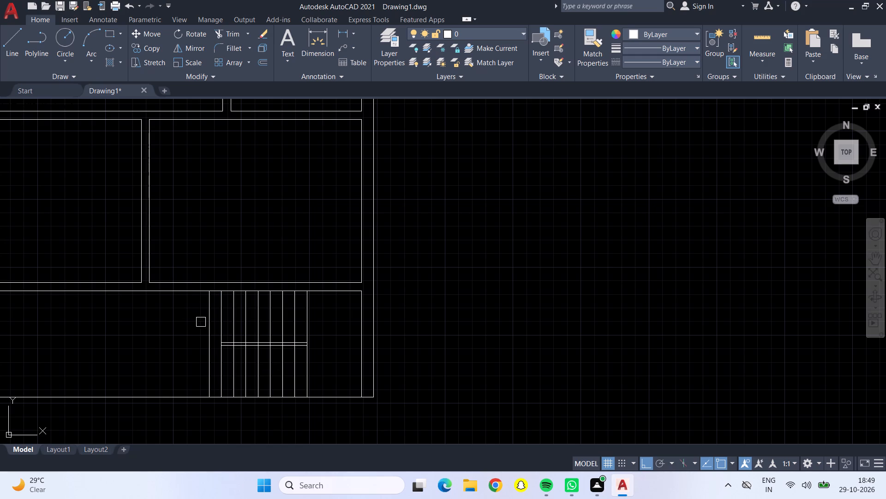
click(205, 323)
click(179, 321)
drag(196, 330, 178, 330)
click(161, 330)
key(Return)
Draw two horizontal lines extending both centre lines of the bottom staircase leftward to the new leftmost tread.
click(15, 43)
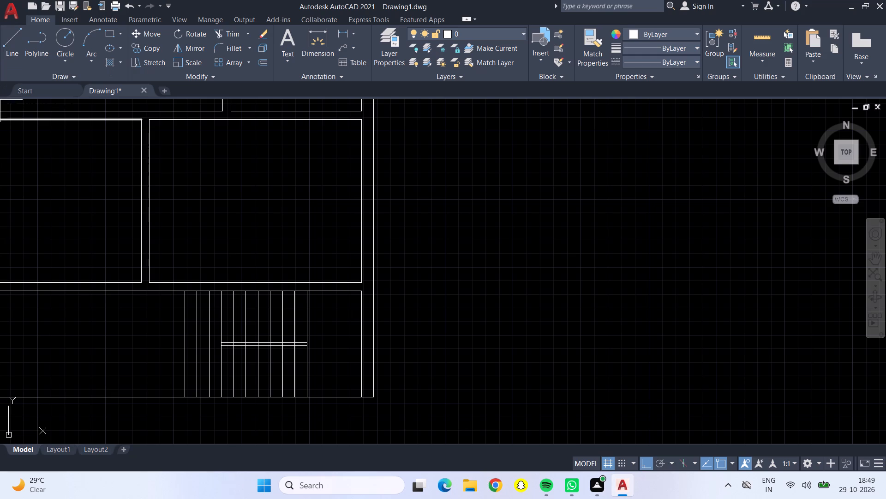
scroll(200, 342, up, 3)
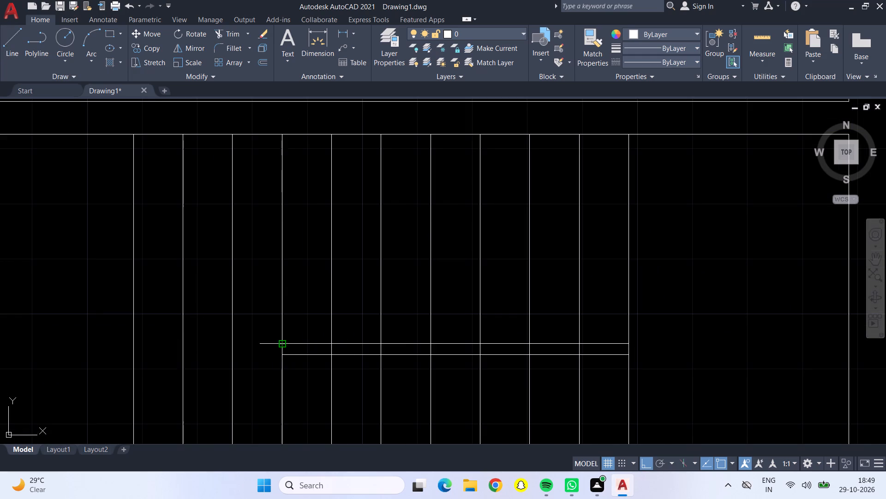
drag(279, 344, 273, 343)
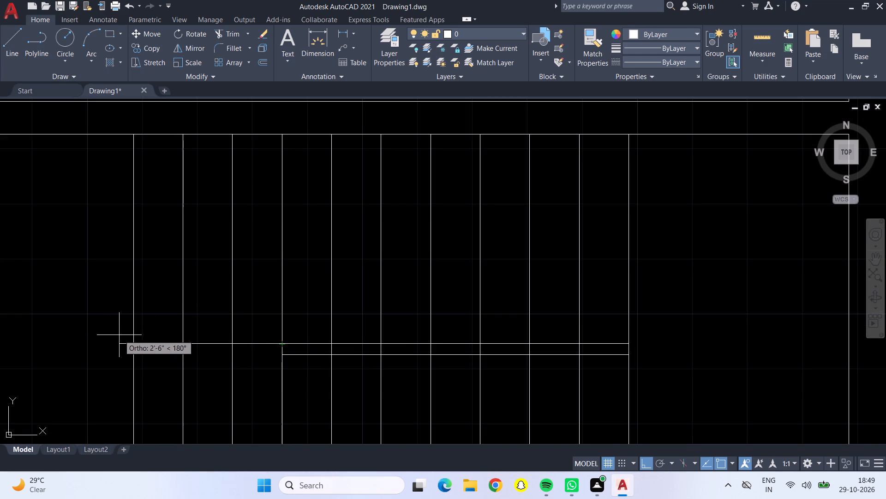
click(134, 346)
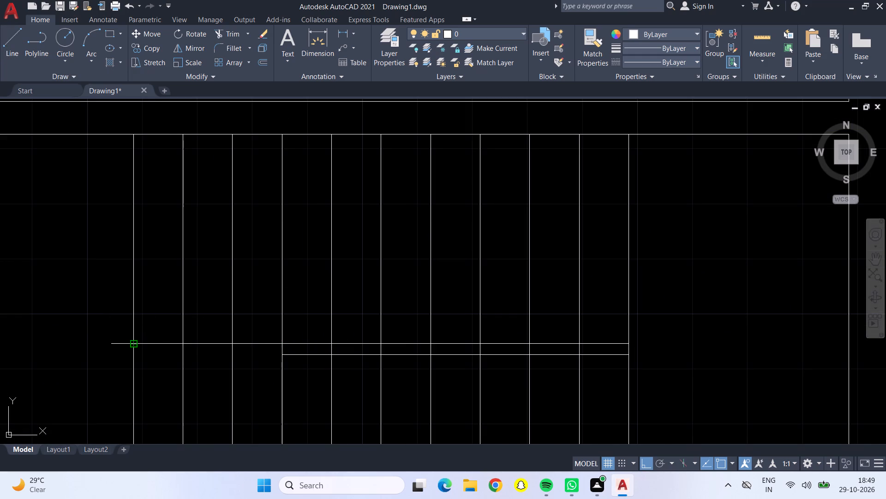
key(Return)
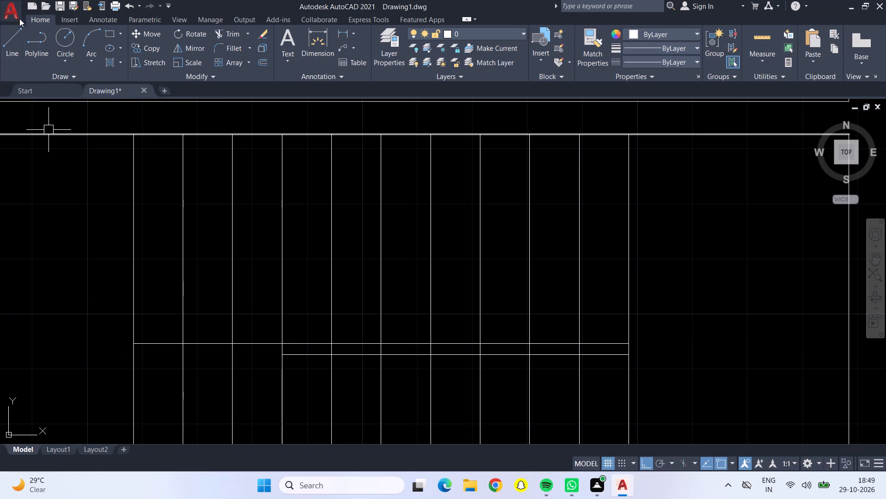
click(5, 43)
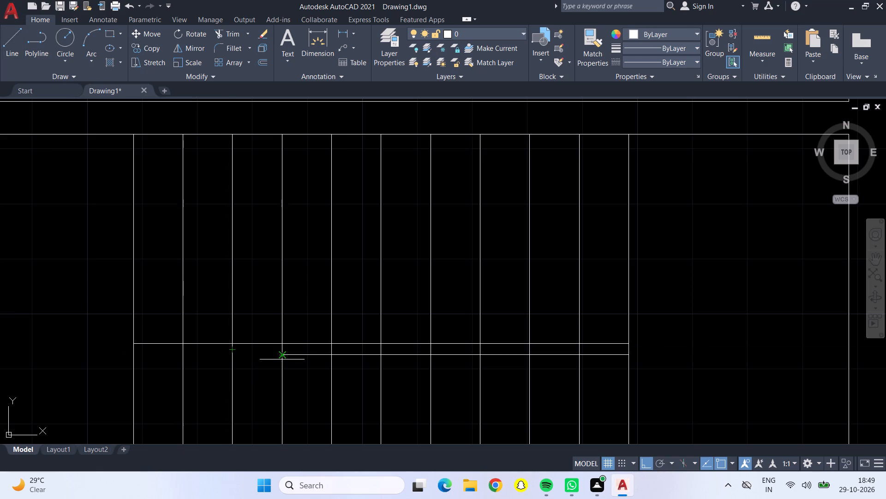
click(282, 356)
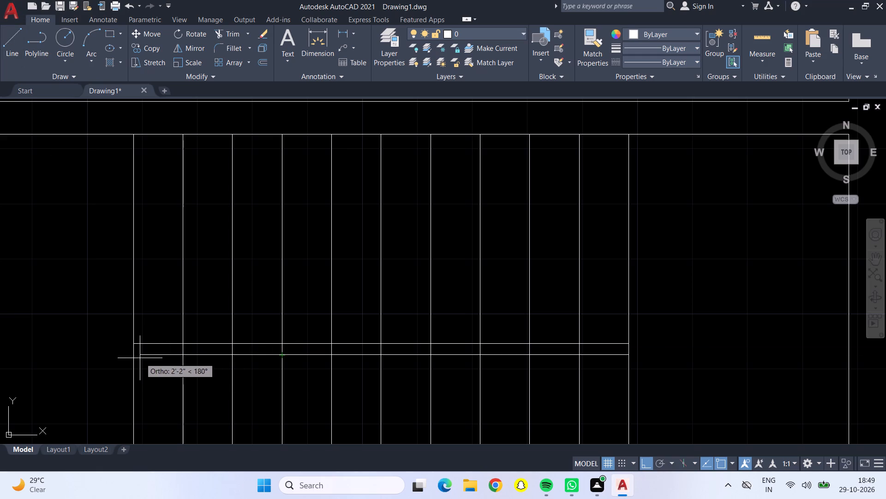
click(132, 356)
key(Return)
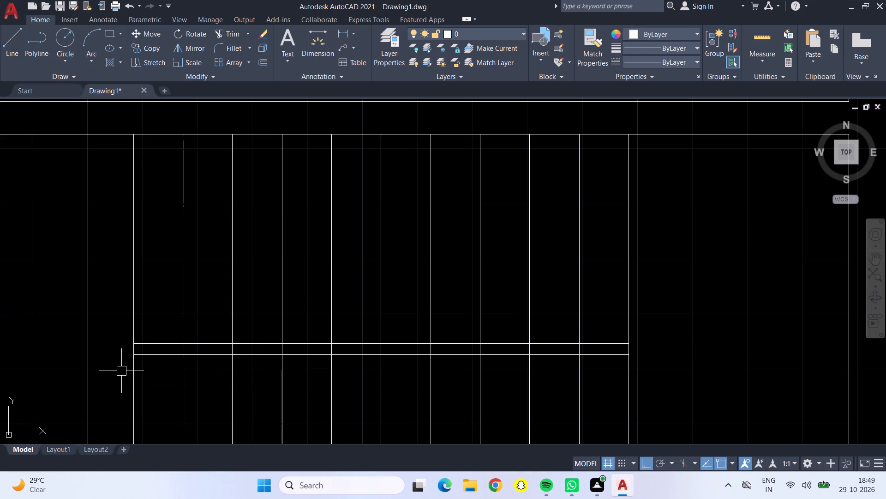
Trim away the lower halves of the bottom staircase's three leftmost treads.
scroll(121, 371, down, 3)
scroll(236, 353, down, 1)
middle_drag(249, 364, 273, 367)
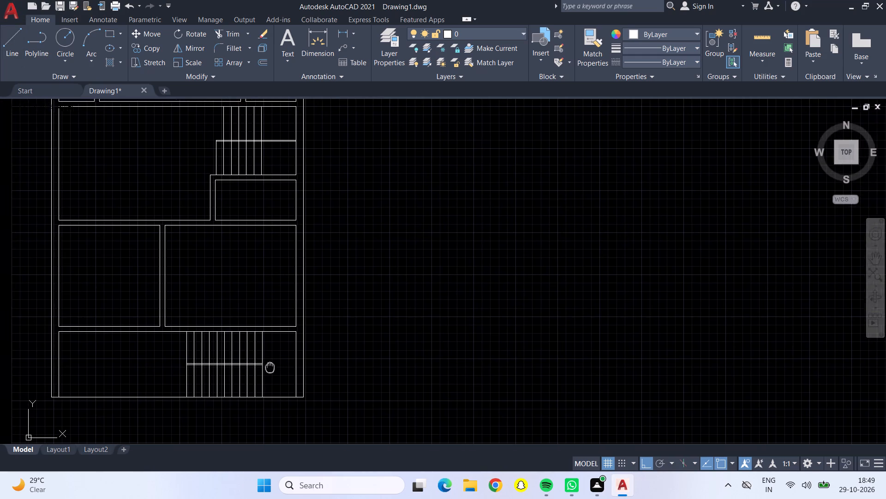
middle_drag(273, 367, 295, 365)
click(232, 32)
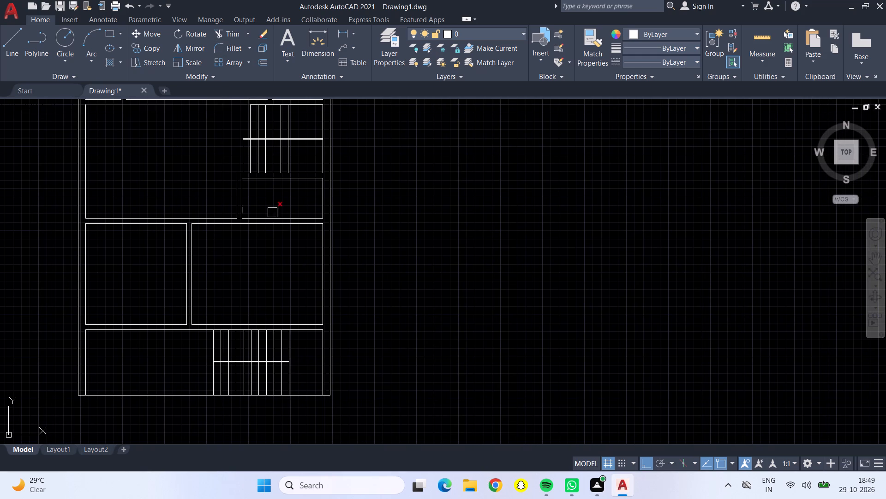
scroll(210, 396, up, 3)
click(219, 357)
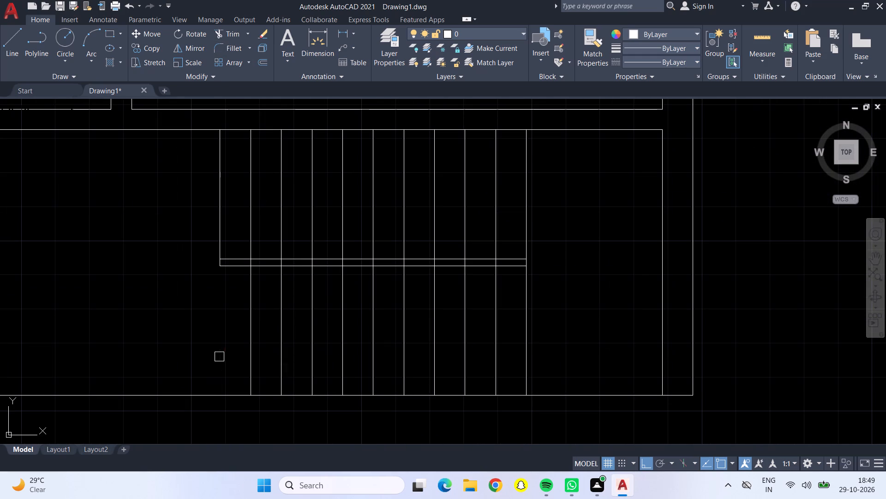
click(252, 354)
click(280, 354)
scroll(281, 354, down, 3)
middle_drag(236, 325, 269, 366)
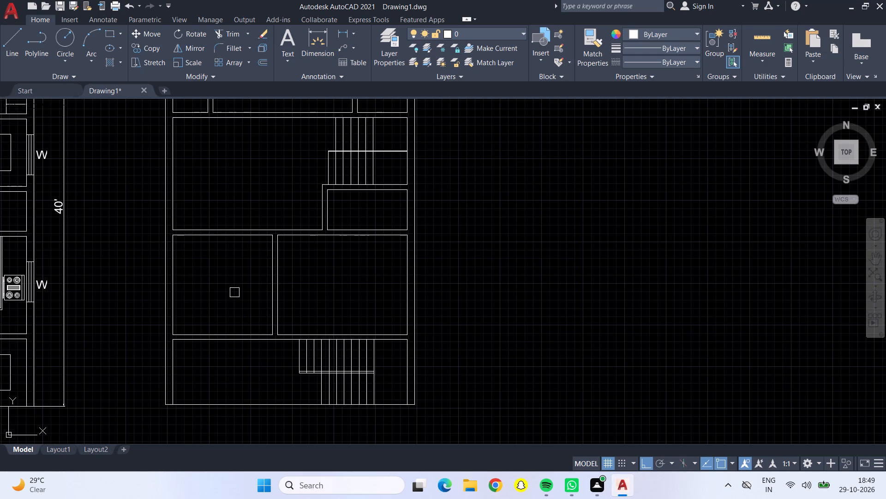
key(Escape)
Draw two door jamb lines across the partition below the small room under the upper staircase, 6" from its lower-left corner and 2'5" apart.
middle_drag(230, 298, 256, 313)
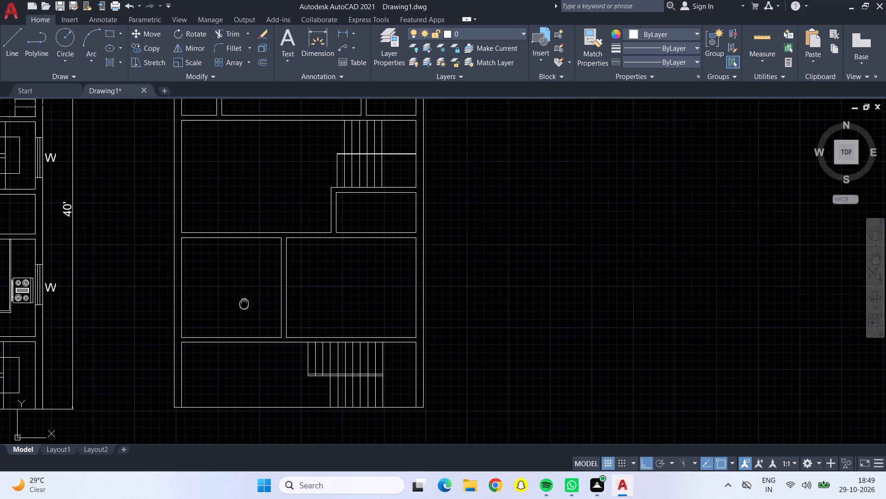
middle_drag(256, 313, 298, 366)
click(16, 46)
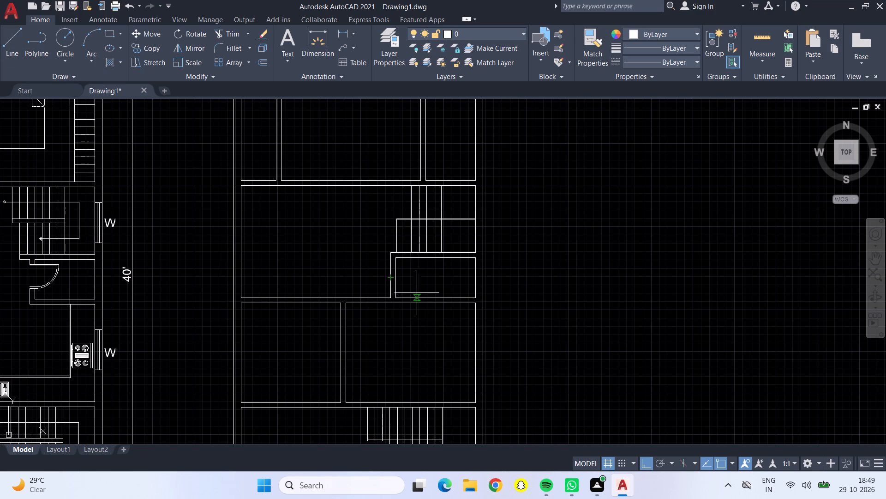
middle_drag(430, 282, 294, 302)
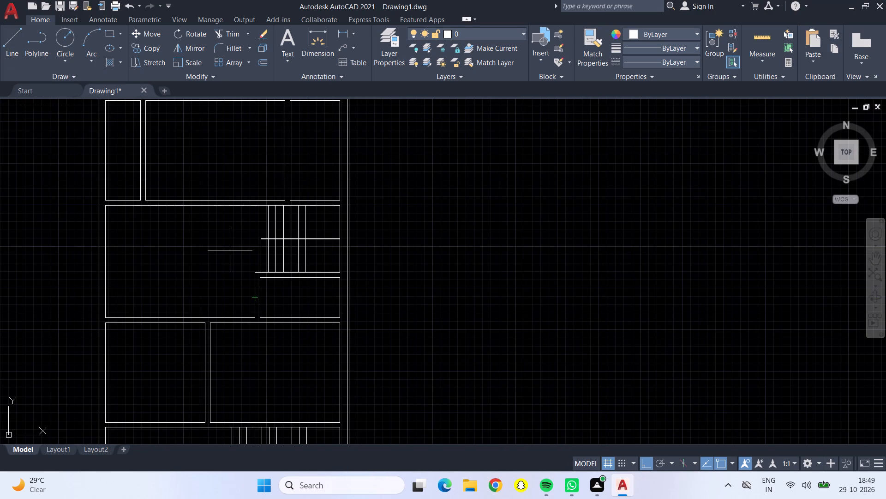
middle_drag(230, 250, 260, 346)
scroll(340, 269, down, 1)
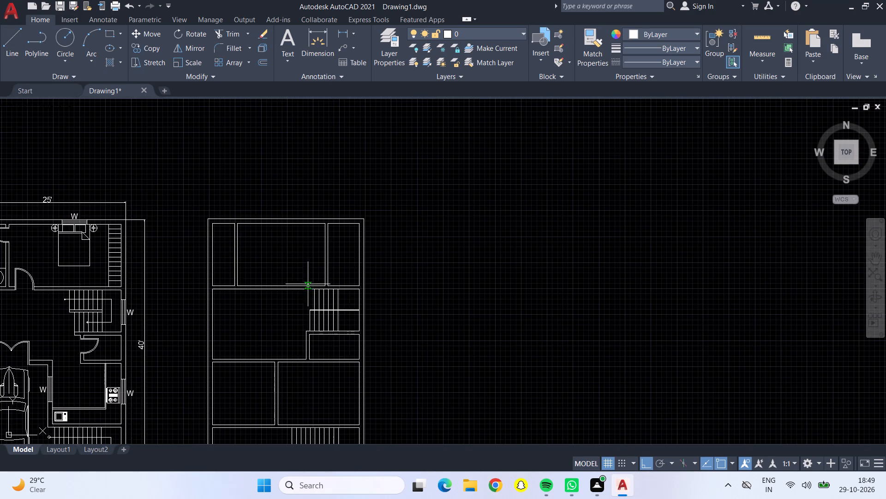
scroll(254, 324, down, 1)
middle_drag(255, 325, 234, 303)
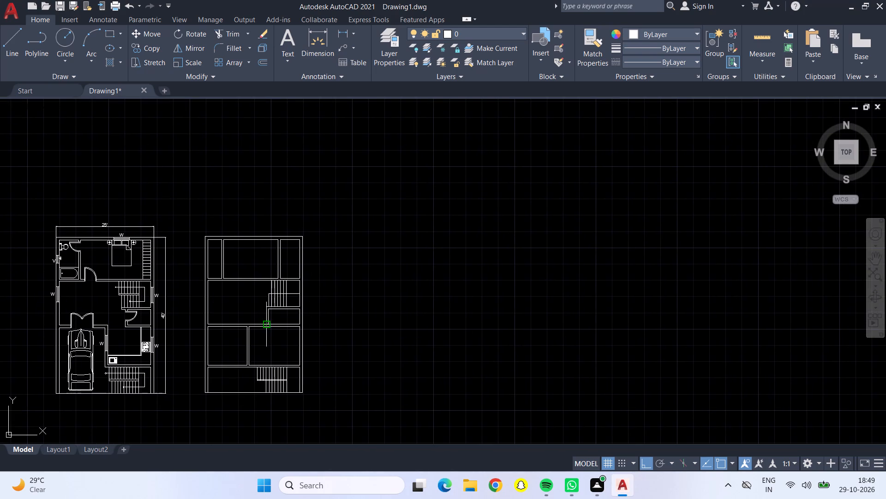
scroll(281, 330, up, 4)
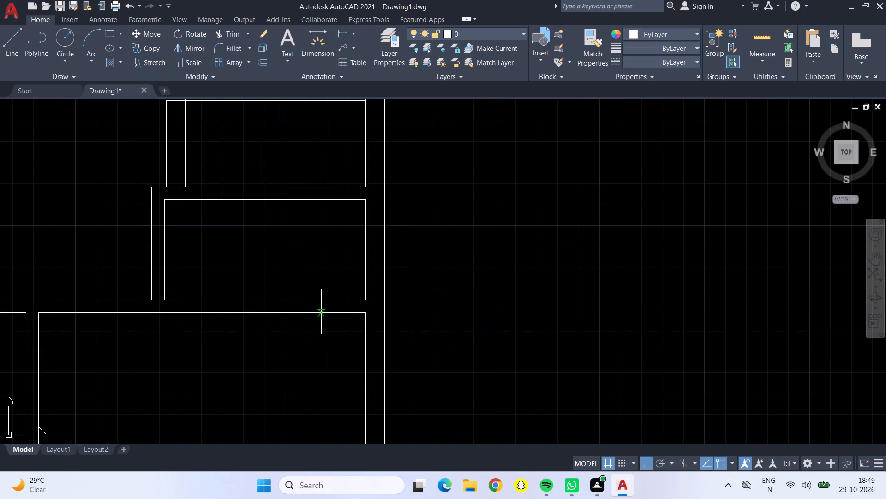
click(168, 299)
text(6")
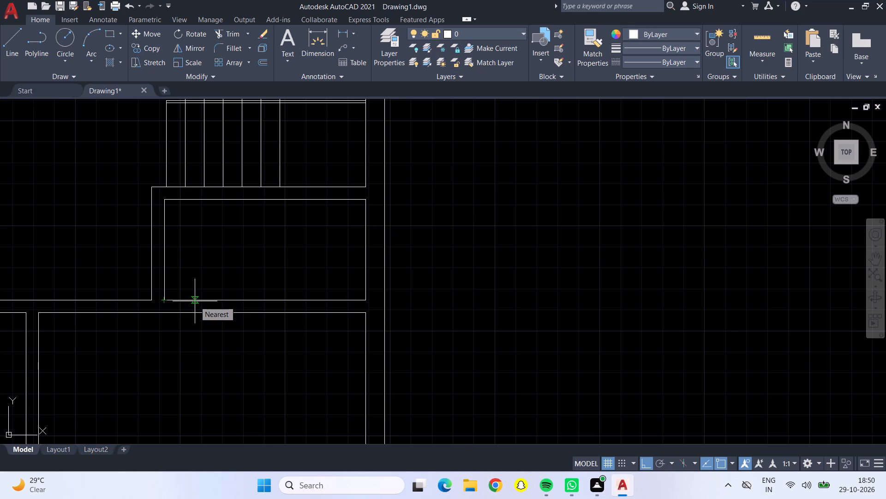
key(Return)
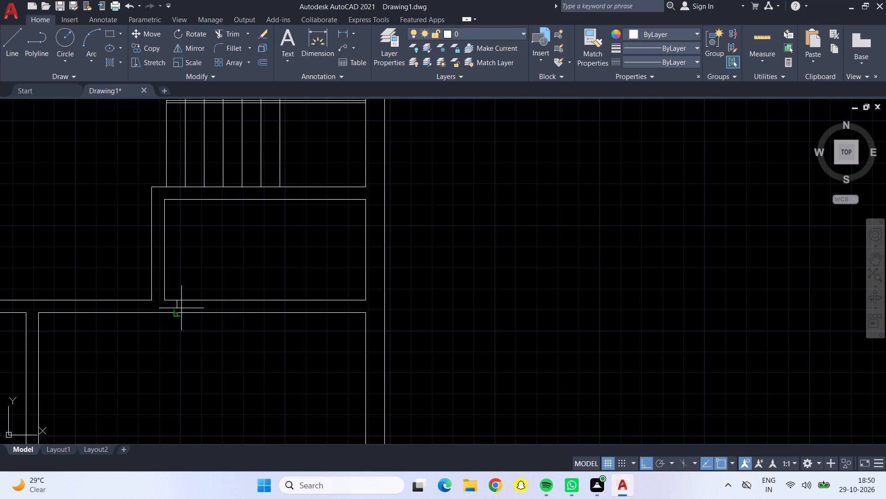
click(180, 315)
text(2'5")
key(Return)
click(239, 301)
Draw a 2'5" door leaf line upward into the small room from the left jamb.
drag(177, 299, 177, 293)
text(2'5")
key(Return)
key(Return)
Draw a jamb line across the partition below the top middle room, 2' from its lower-left corner, and a 2' leaf line upward from it.
scroll(100, 207, down, 3)
middle_drag(97, 201, 235, 279)
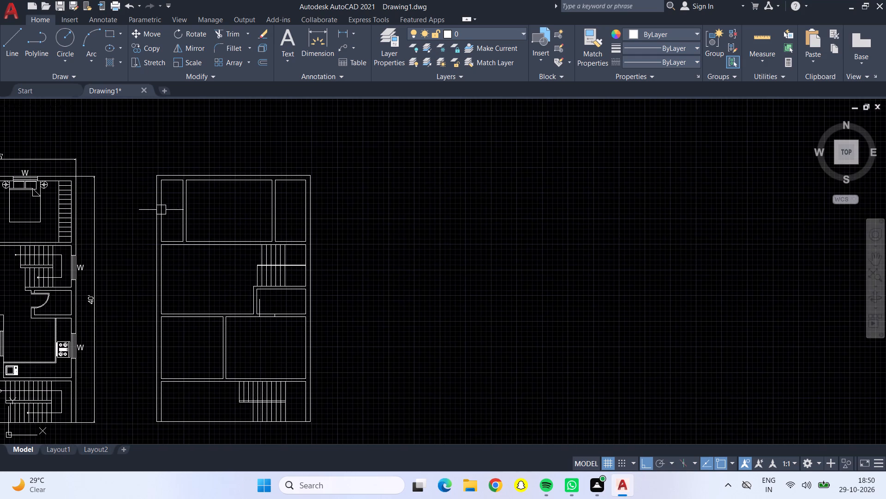
click(12, 38)
scroll(195, 233, up, 2)
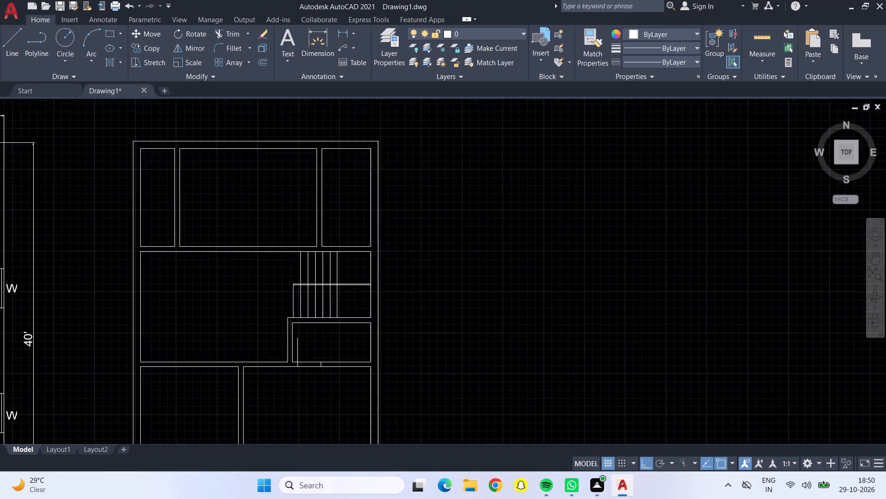
scroll(195, 233, up, 1)
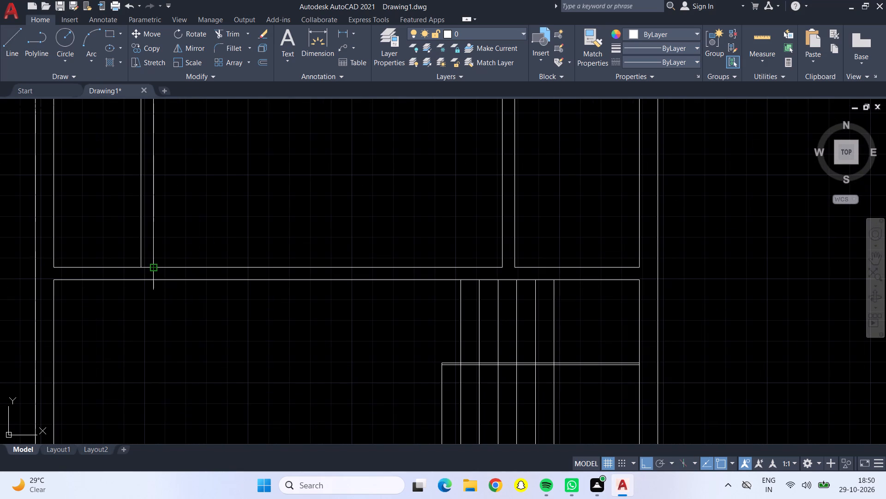
click(154, 268)
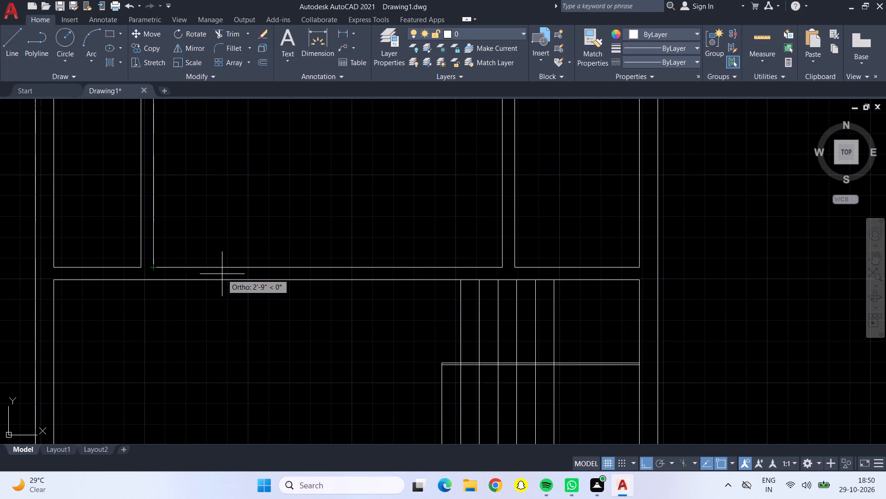
text(2')
key(Return)
click(202, 282)
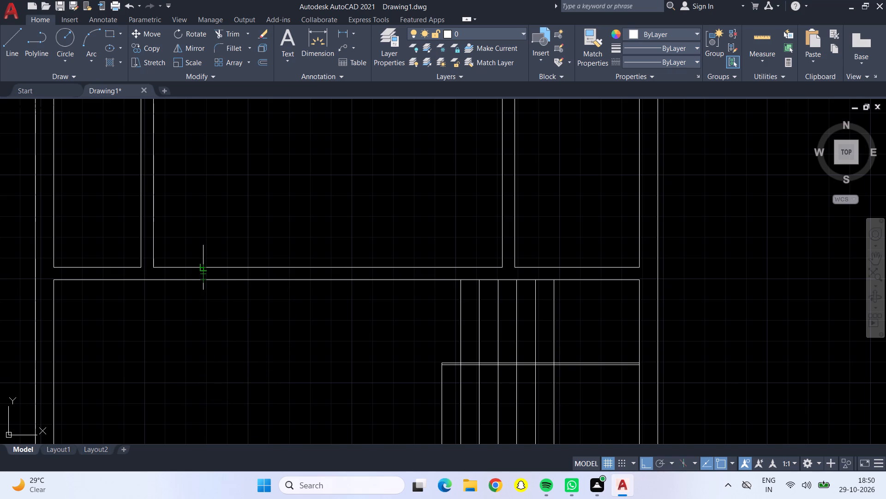
click(203, 267)
text(2')
key(Return)
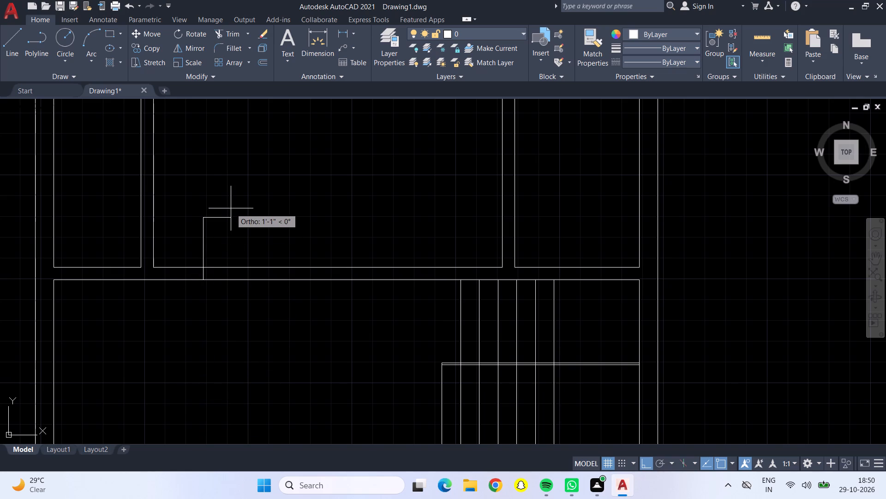
Draw the second jamb line of the top middle room's door 3' to the right of the first.
click(203, 267)
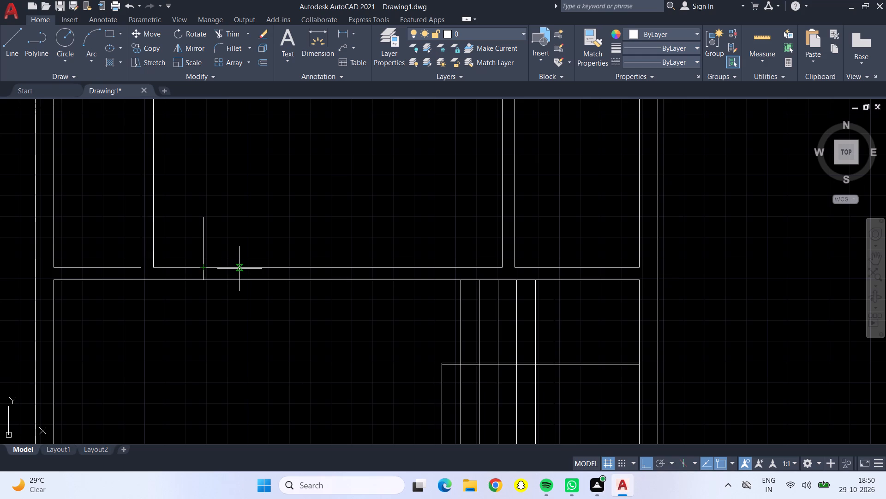
key(2)
key(BackSpace)
text(3')
key(Return)
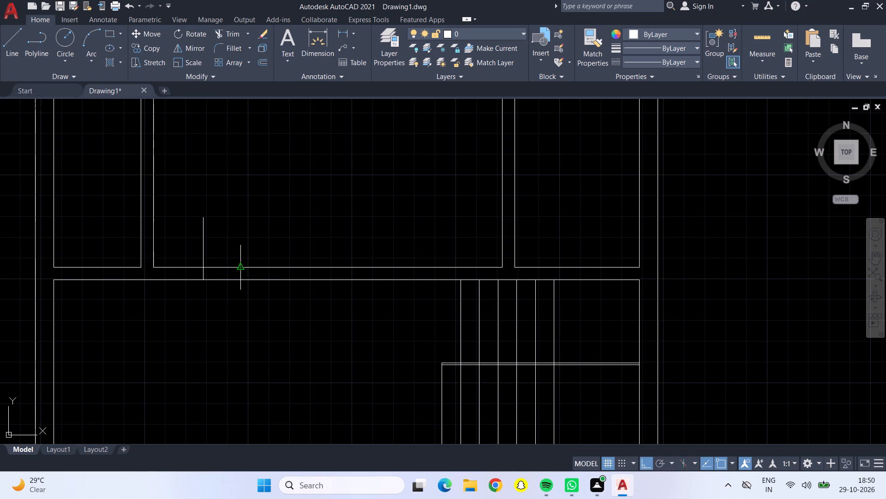
click(276, 280)
Extend the top middle room's door leaf line upward by 1' from its upper end.
click(201, 280)
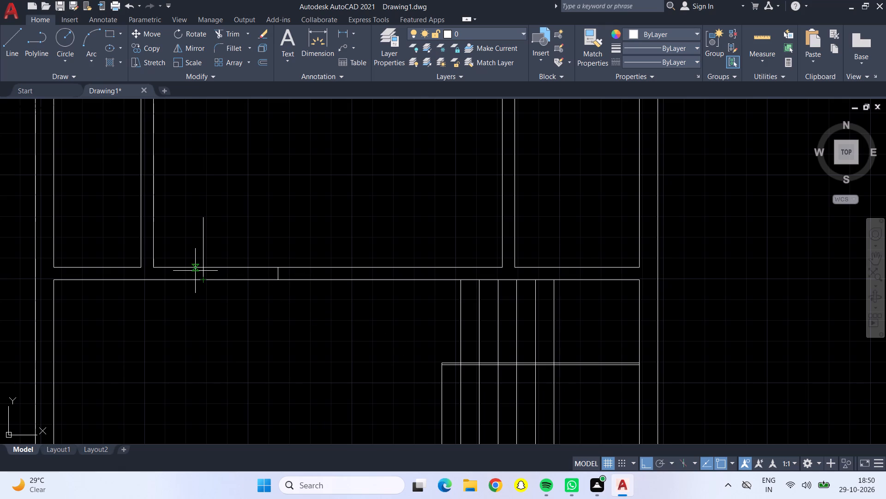
click(202, 268)
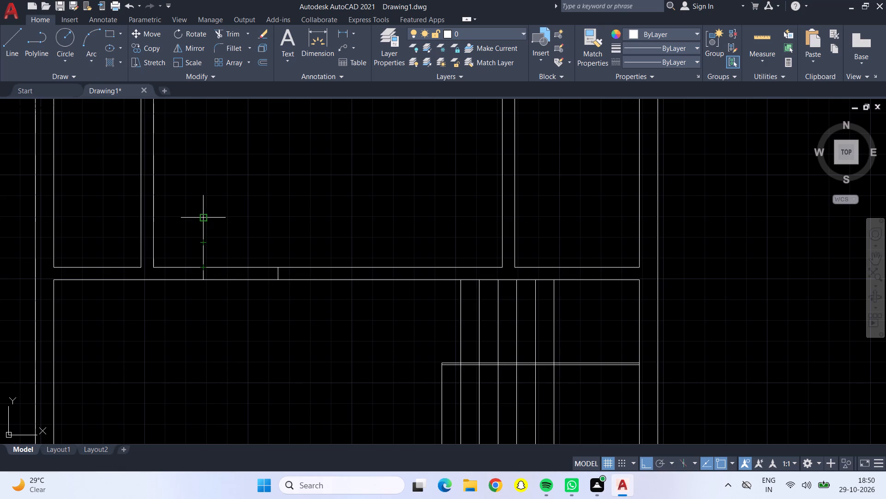
click(204, 217)
text(1')
key(Return)
key(Return)
Draw two jamb lines across the partition between the top middle and top right rooms, 6" below the upper corner and 2'5" apart.
scroll(204, 202, down, 2)
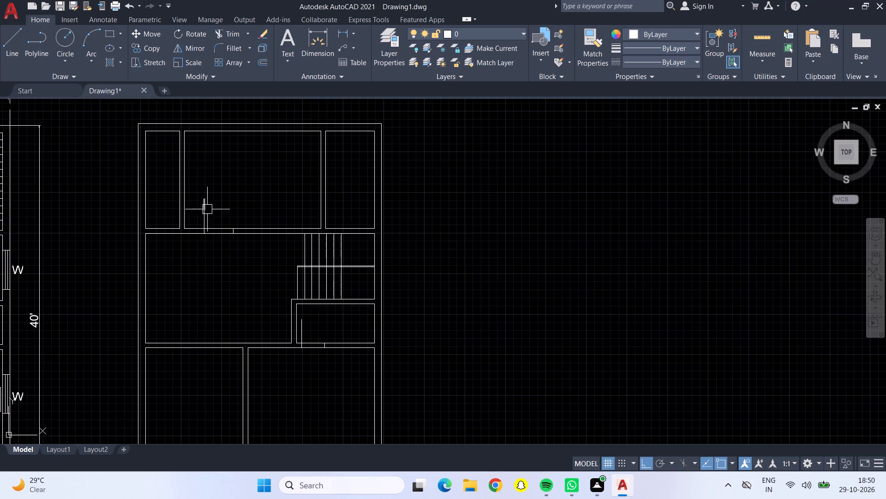
scroll(198, 250, down, 1)
click(12, 30)
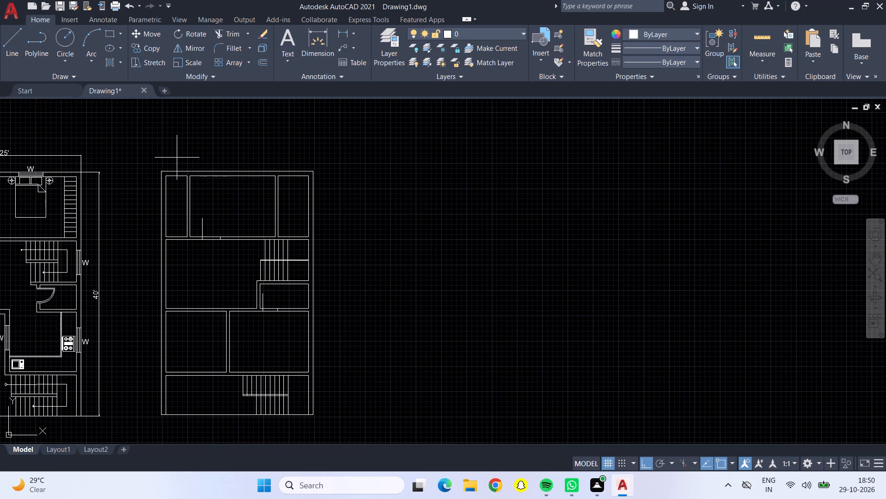
scroll(278, 195, up, 2)
middle_drag(303, 187, 290, 213)
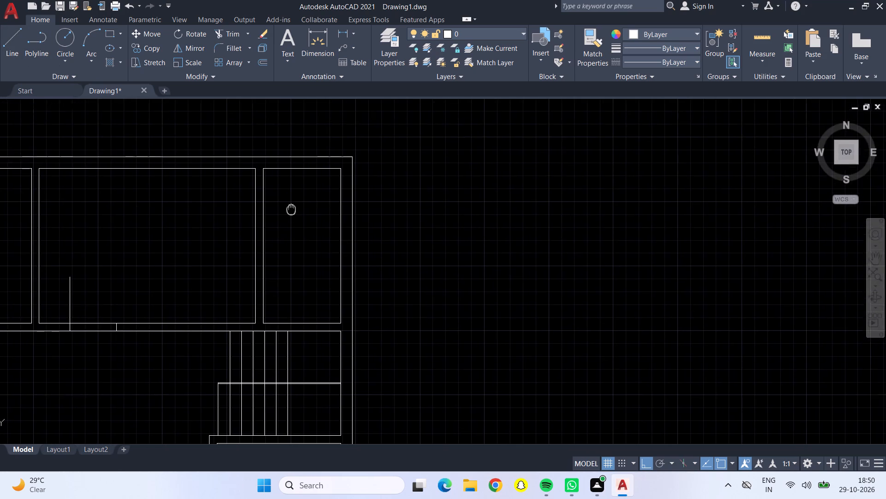
middle_drag(290, 213, 287, 219)
scroll(263, 189, up, 2)
click(233, 162)
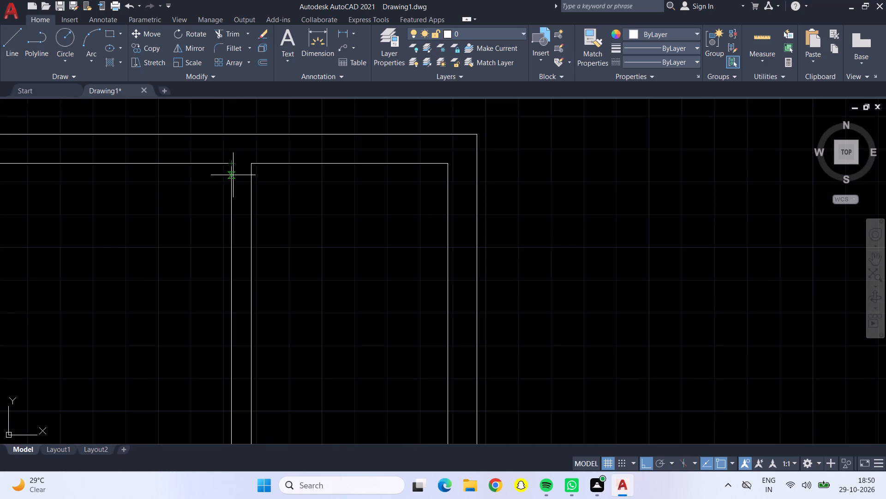
text(6")
key(Return)
click(251, 186)
text(2'5")
key(Return)
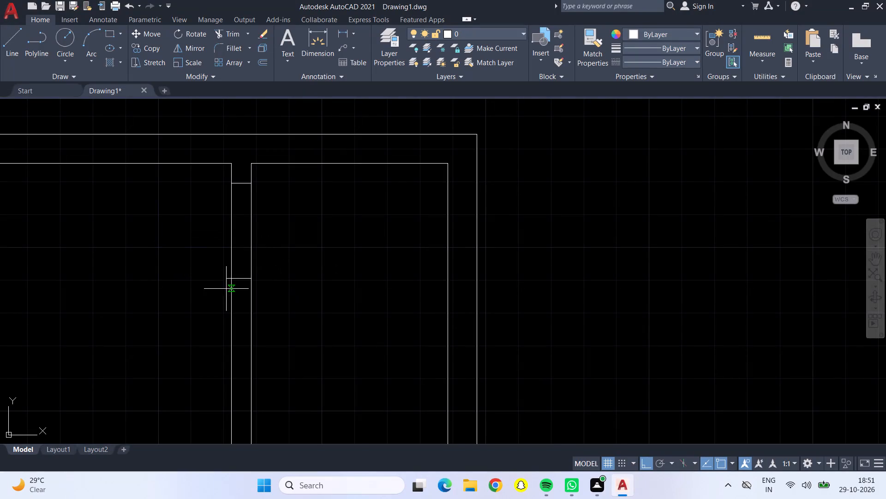
click(232, 280)
Draw a 2'5" door leaf line rightward into the top right room from the upper jamb.
click(234, 185)
drag(254, 183, 259, 182)
text(2'5")
key(Return)
key(Return)
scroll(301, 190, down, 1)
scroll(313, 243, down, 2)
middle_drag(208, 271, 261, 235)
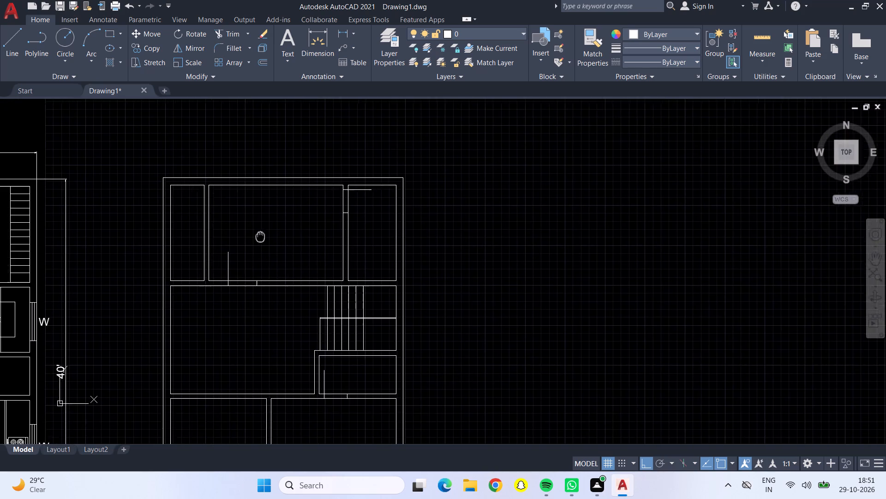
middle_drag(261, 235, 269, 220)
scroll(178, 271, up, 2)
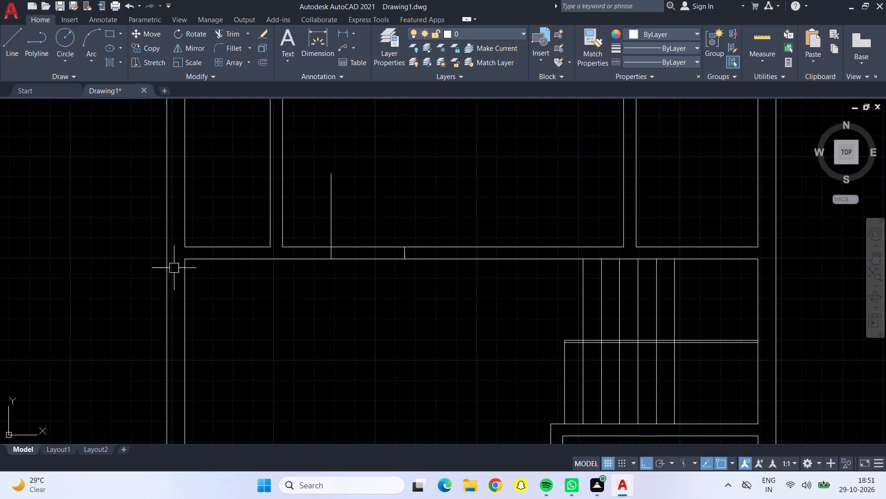
Draw two jamb lines across the partition below the top left room, 6" in from its lower right corner and 2'5" apart.
middle_drag(227, 212, 239, 338)
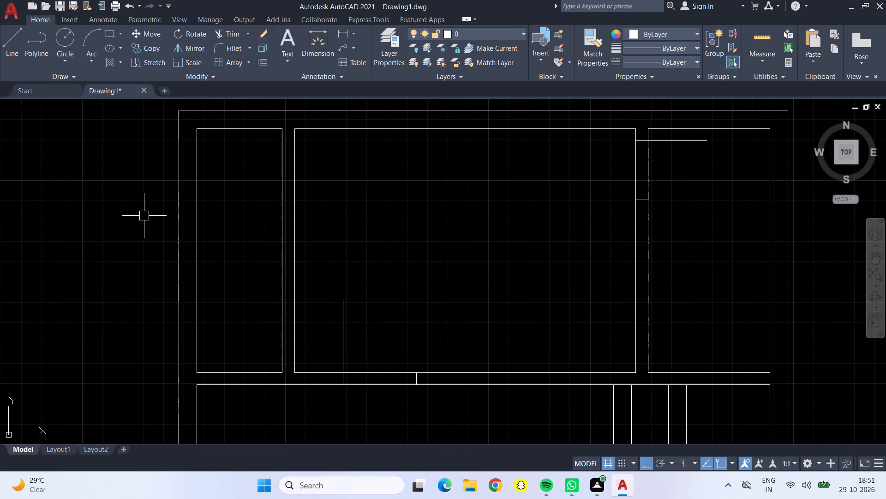
drag(9, 38, 16, 47)
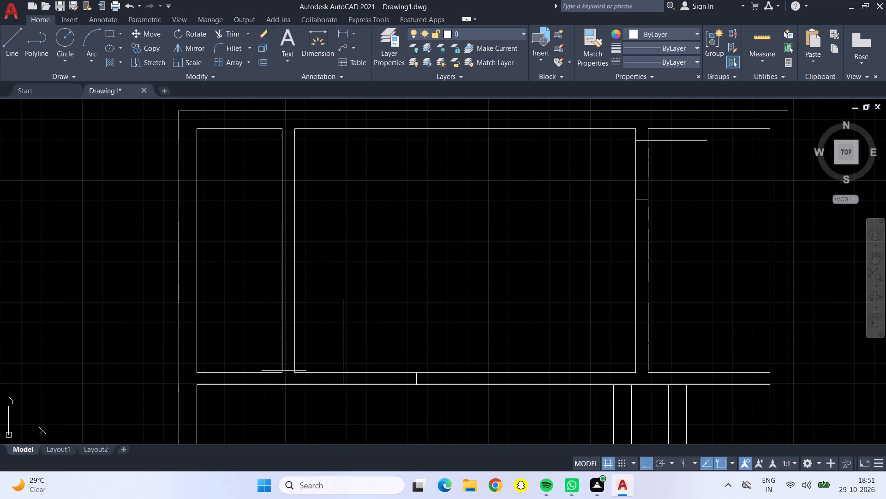
scroll(283, 371, up, 2)
click(278, 375)
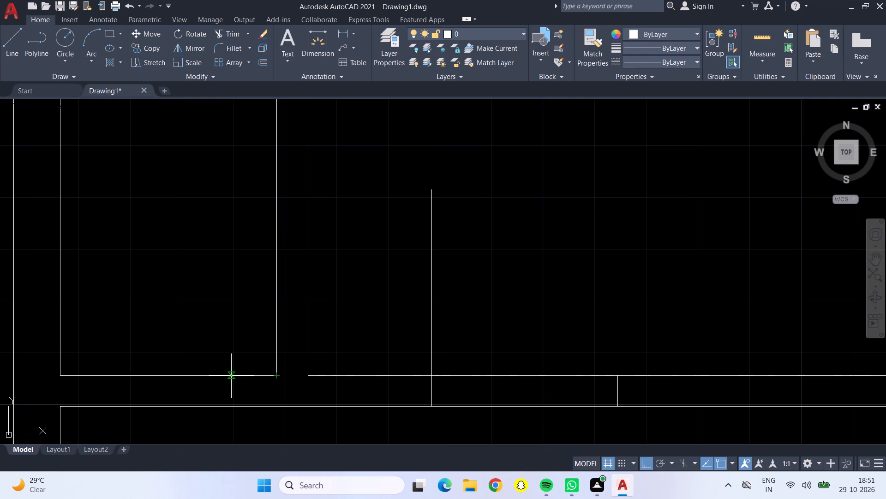
text(6")
key(Return)
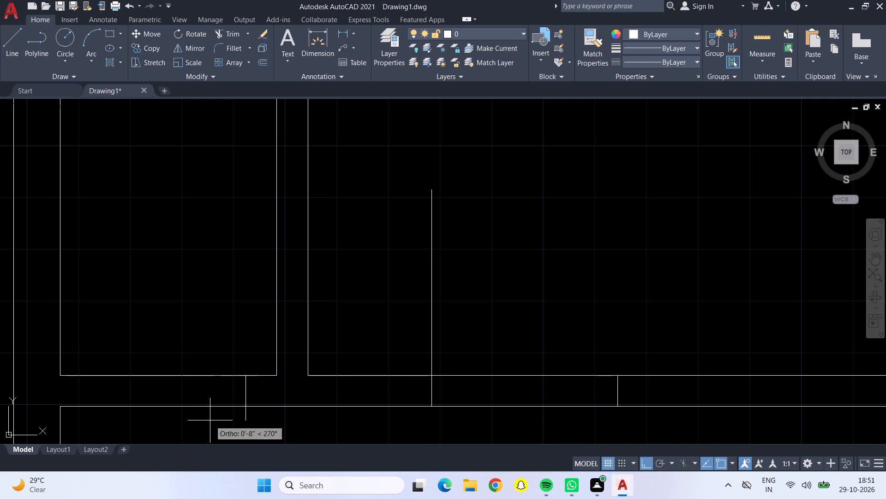
click(243, 406)
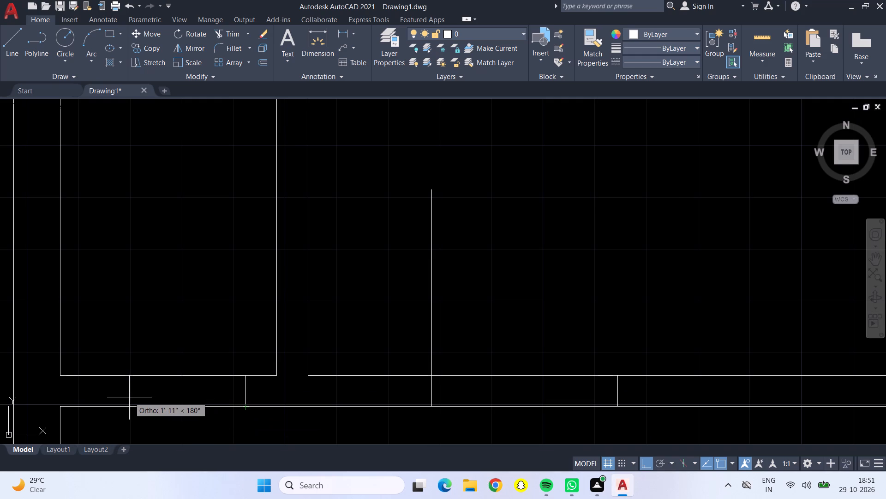
text(2'5")
key(Return)
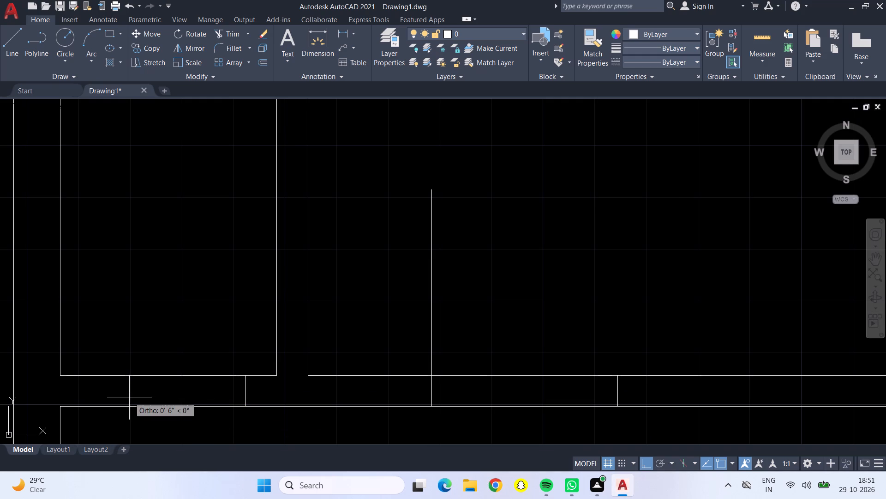
click(96, 374)
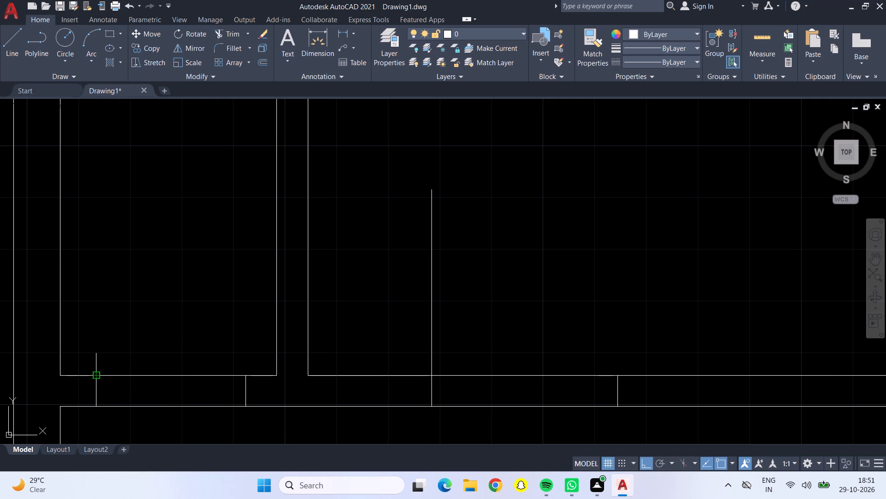
Draw a 2'5" door leaf line upward into the top left room from its right jamb.
click(245, 377)
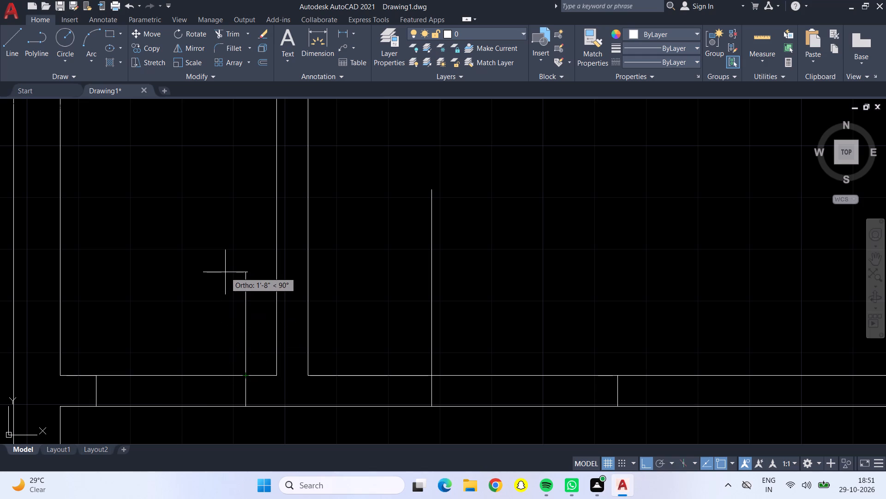
text(2'5")
key(Return)
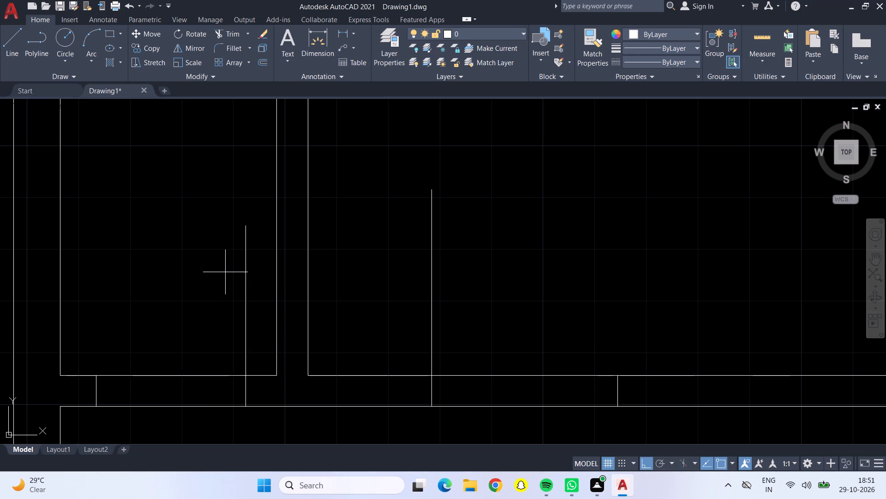
key(Return)
Draw a jamb line across the partition below the lower left room, 2' from the inner face of the left outer wall.
scroll(221, 281, down, 4)
scroll(317, 349, down, 1)
middle_drag(317, 349, 326, 274)
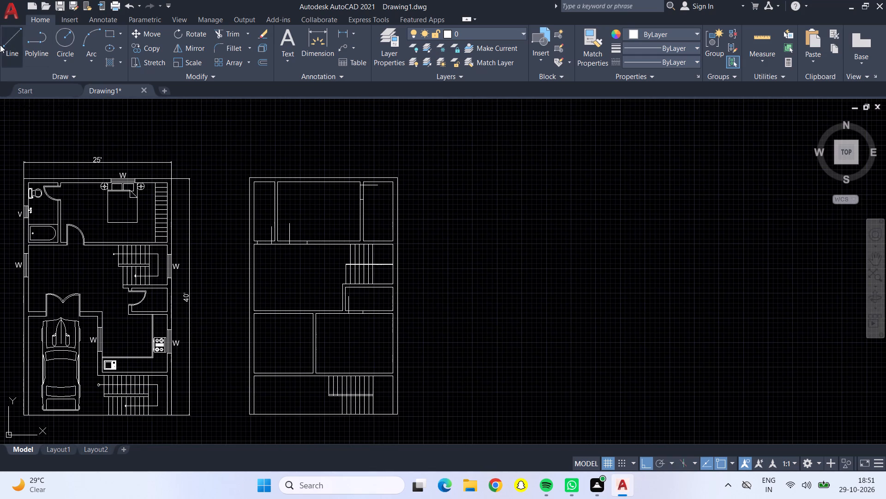
click(8, 42)
scroll(297, 312, up, 3)
scroll(309, 342, down, 2)
middle_drag(298, 399, 284, 324)
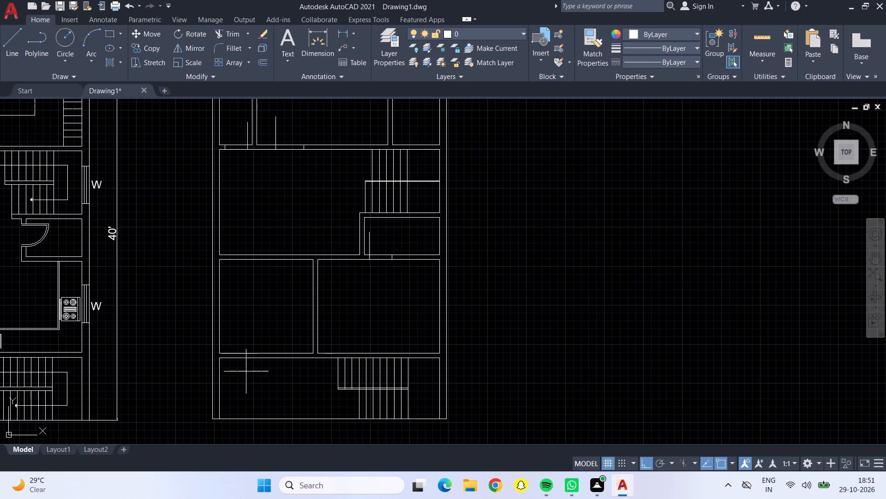
scroll(235, 367, up, 2)
scroll(198, 349, up, 1)
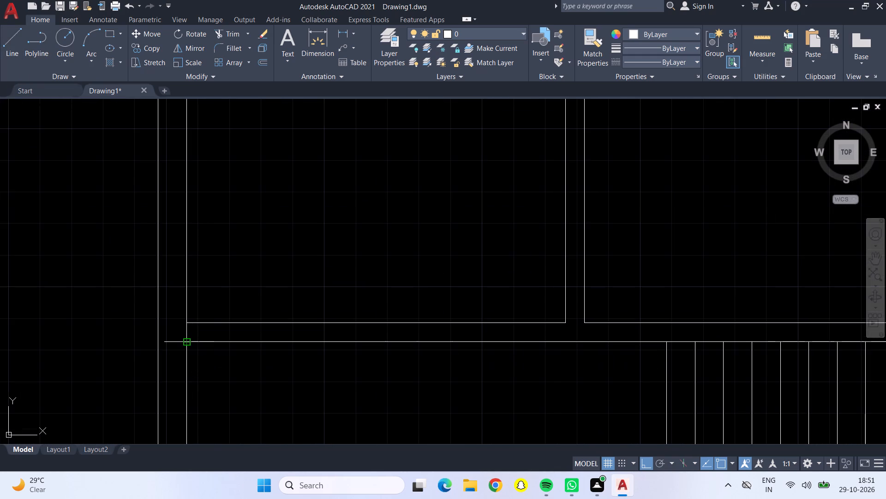
click(187, 346)
text(2')
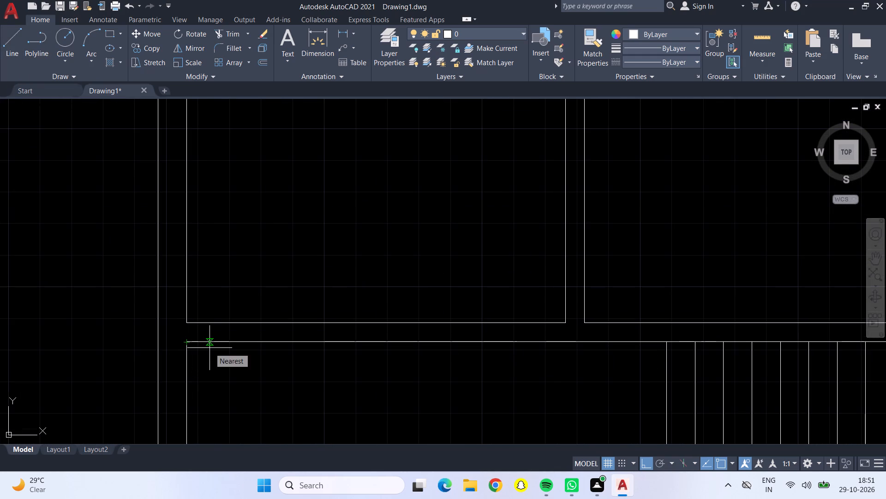
key(Return)
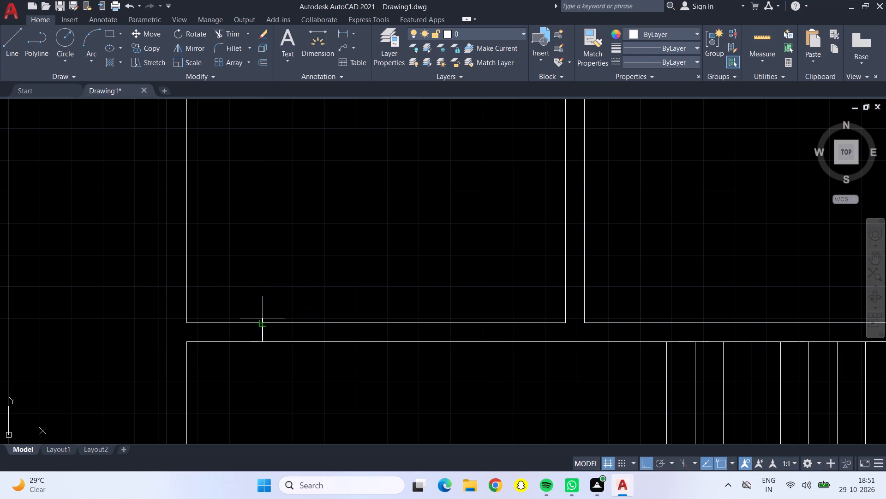
click(262, 323)
key(Return)
Draw a second jamb line across the same partition, 2' in from the lower left room's lower right corner.
click(15, 37)
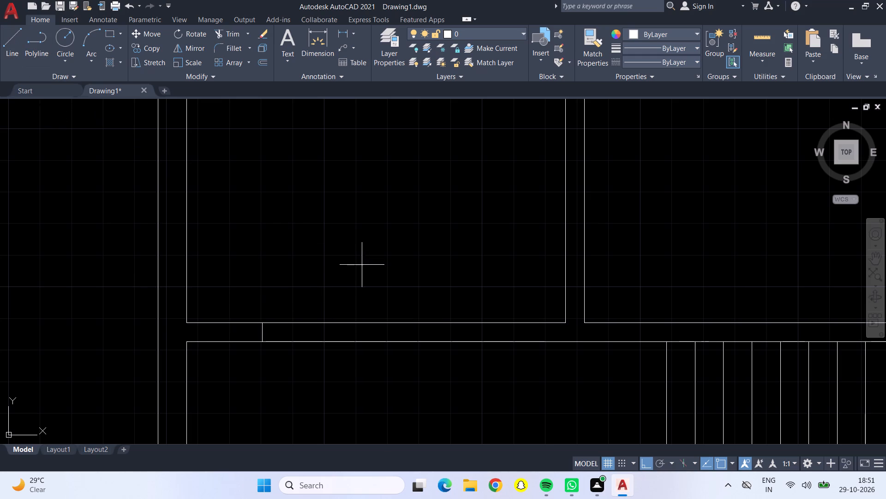
drag(565, 321, 554, 323)
text(2')
key(Return)
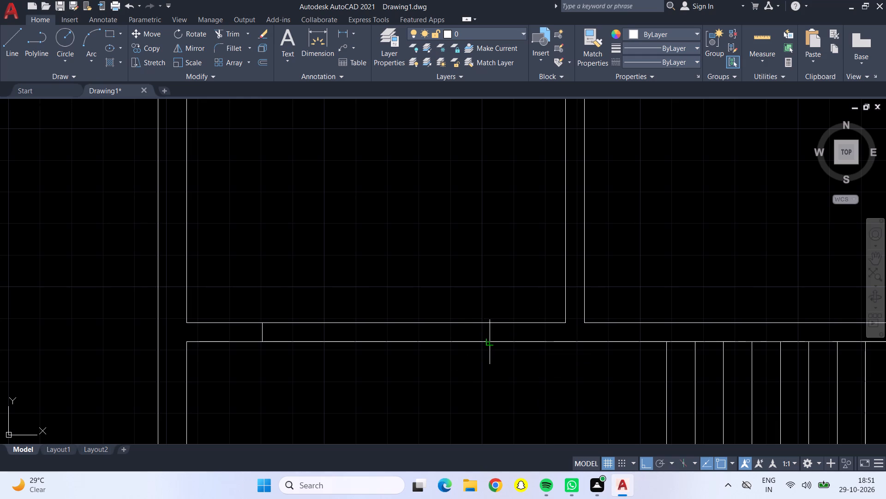
drag(493, 341, 486, 340)
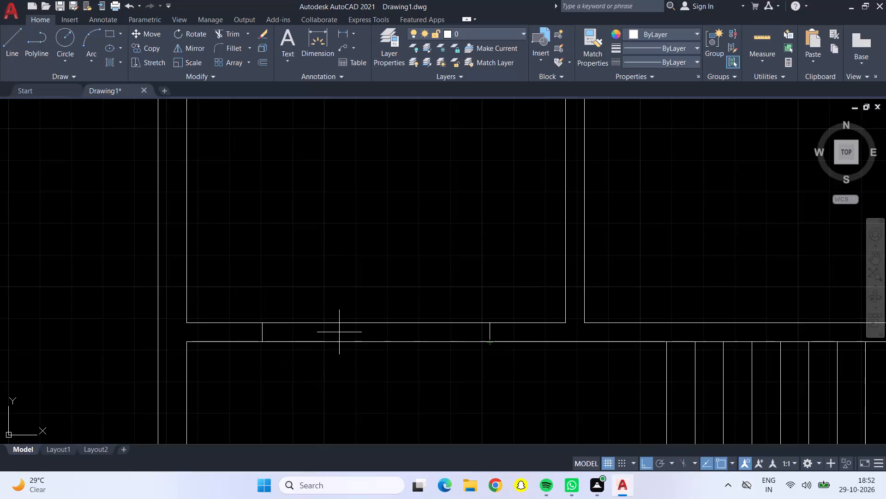
scroll(374, 301, down, 1)
middle_drag(395, 281, 377, 349)
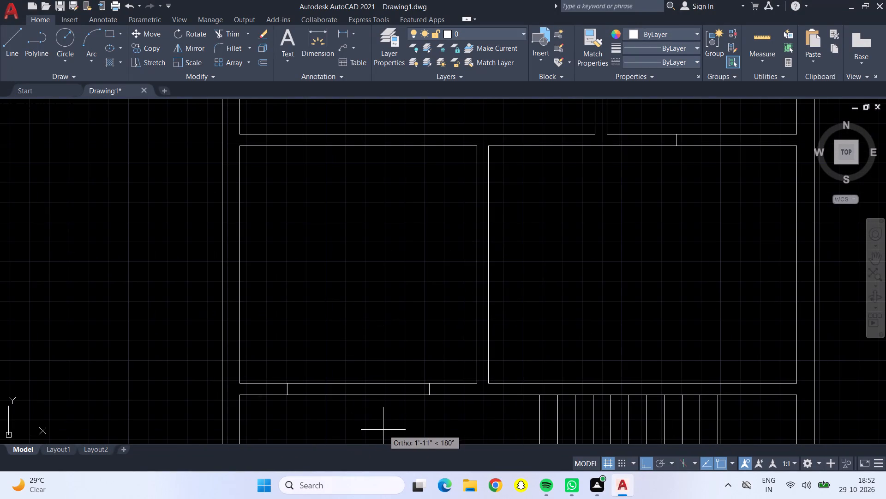
key(Return)
Draw a jamb line across the partition above the lower left room, 2' in from the room's upper left corner.
scroll(426, 420, down, 1)
middle_drag(401, 260, 407, 343)
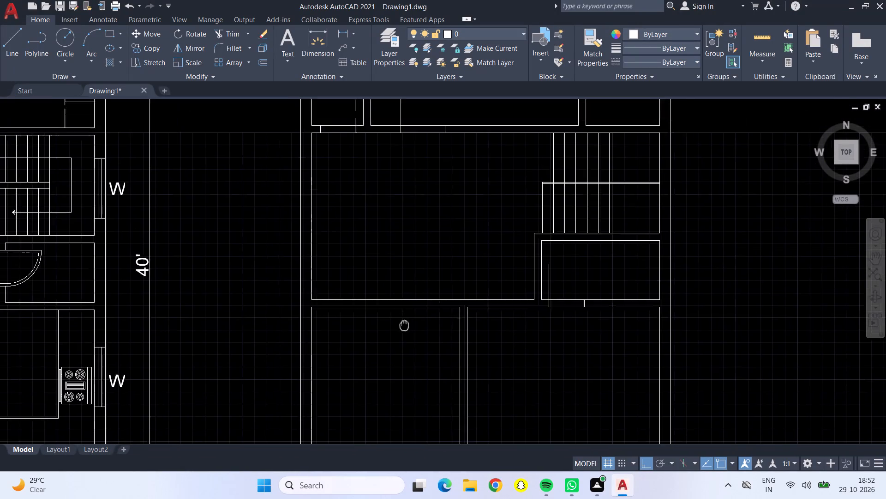
middle_drag(407, 343, 417, 414)
click(20, 37)
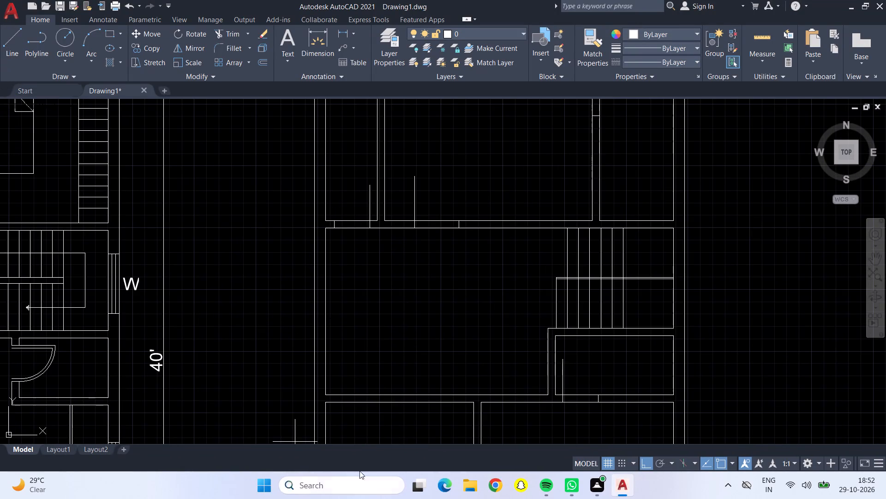
middle_drag(367, 423, 345, 383)
scroll(335, 362, up, 2)
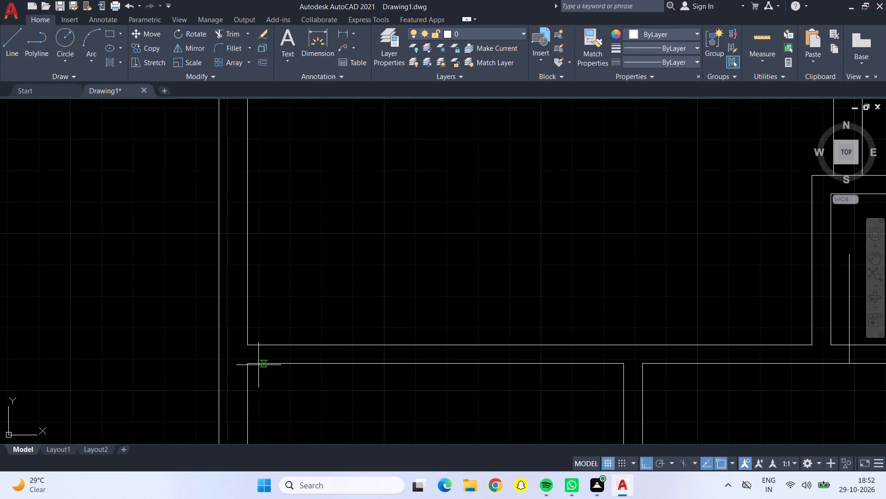
drag(248, 361, 260, 361)
text(2')
key(Return)
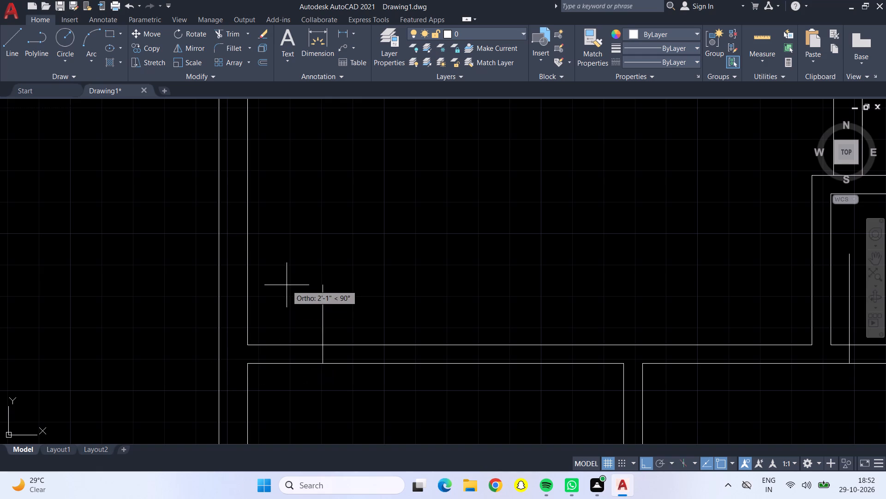
click(324, 343)
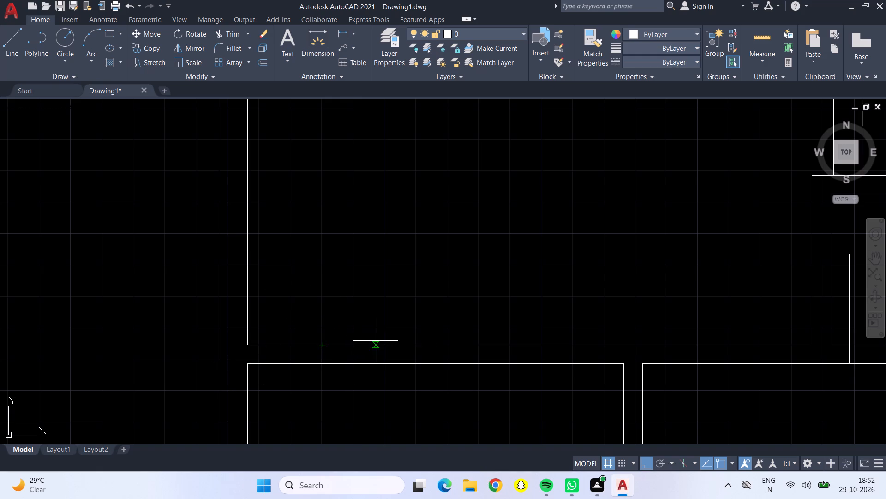
key(Return)
Draw a second jamb line across the partition above the lower left room, 2' in from its upper right corner.
click(4, 52)
click(624, 362)
text(2')
key(Return)
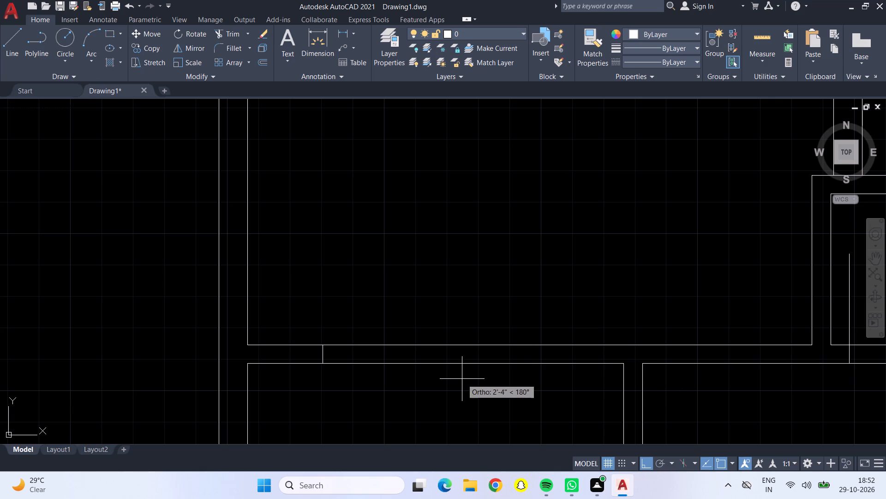
click(547, 343)
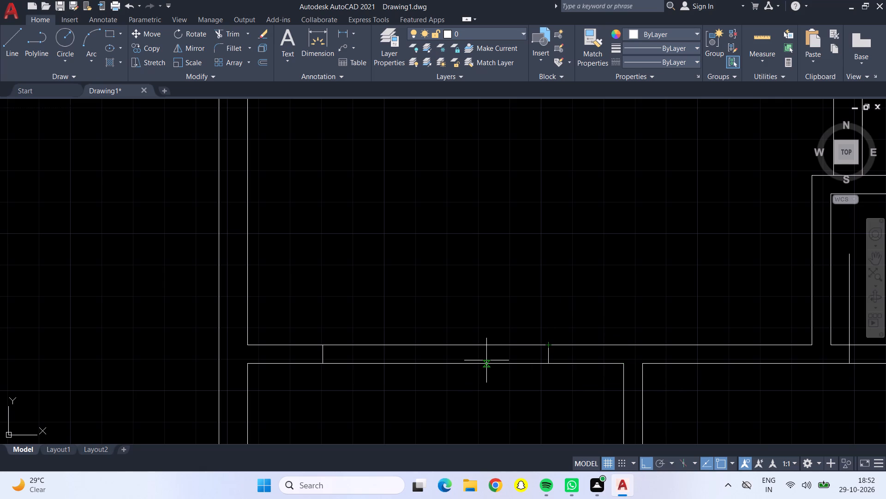
key(Return)
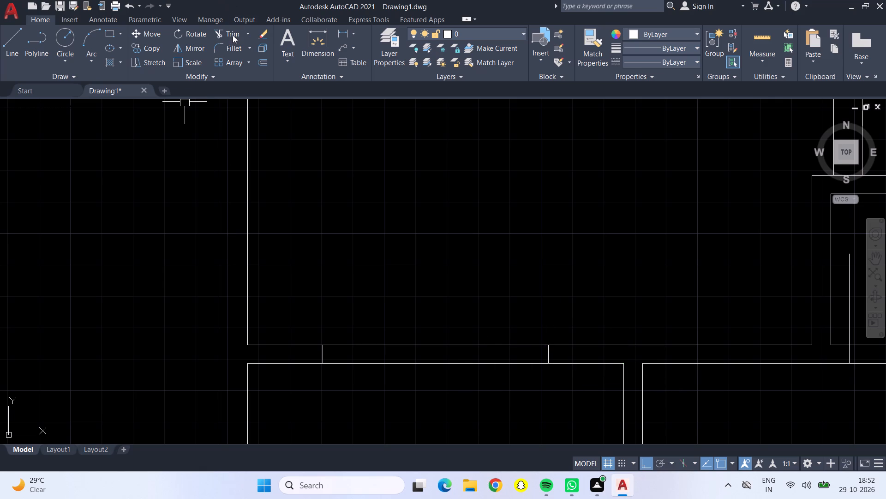
Trim the wall lines between the jambs above the lower left room and between the jambs of the top middle room's door.
click(233, 35)
drag(370, 211, 401, 369)
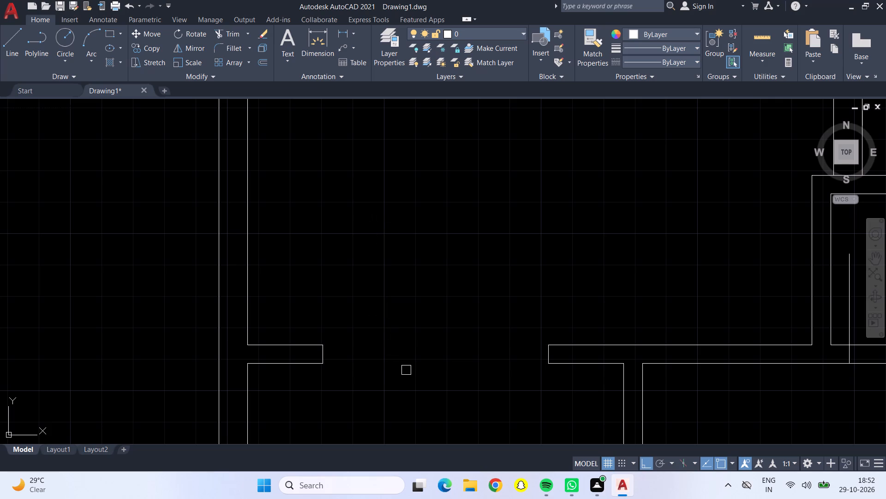
scroll(409, 362, down, 3)
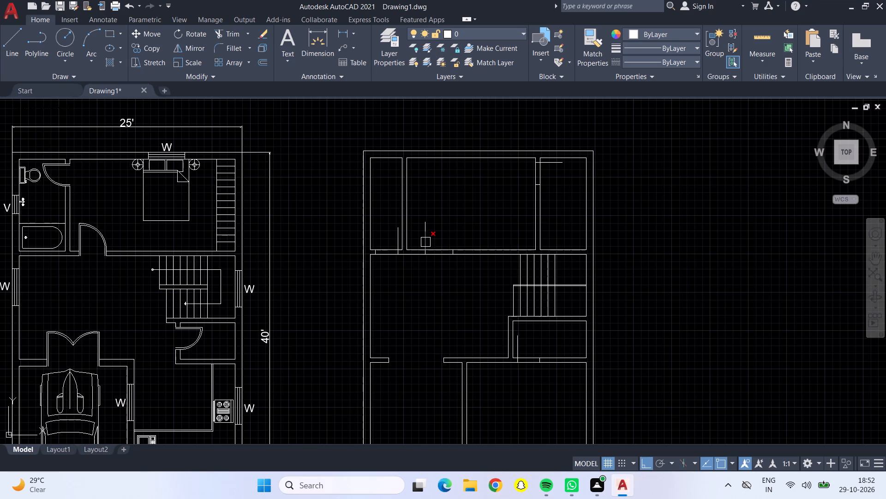
scroll(427, 241, up, 2)
drag(463, 231, 461, 294)
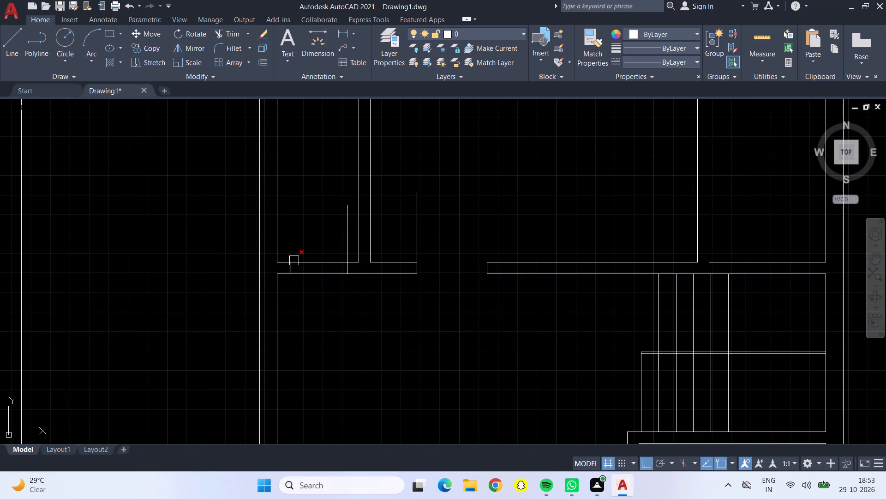
Trim the wall lines between the jambs at the top left room, the small room below the staircase, and the top right room's partition.
drag(308, 235, 312, 292)
scroll(328, 287, down, 2)
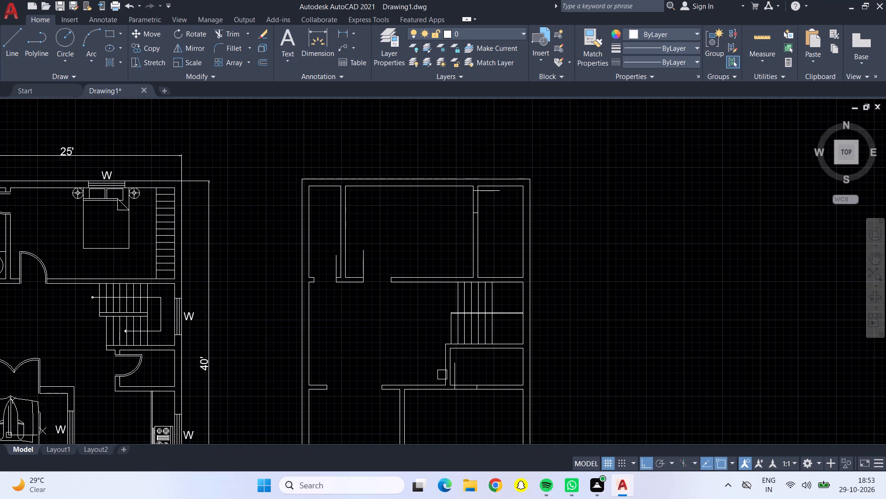
scroll(471, 383, up, 3)
drag(449, 355, 448, 426)
scroll(448, 421, down, 2)
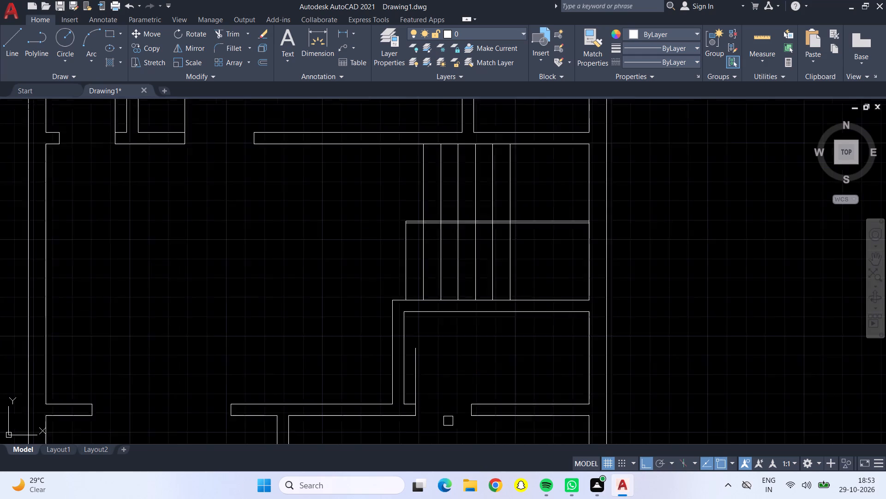
middle_drag(328, 361, 314, 380)
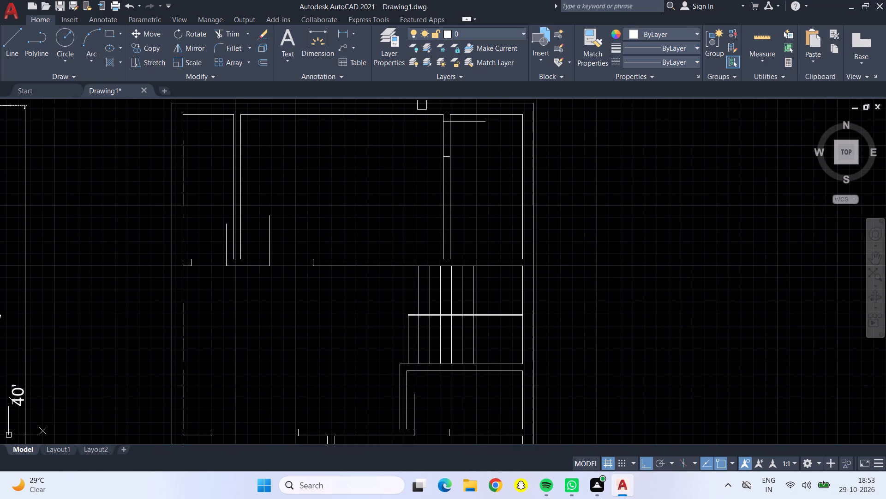
drag(432, 142, 455, 146)
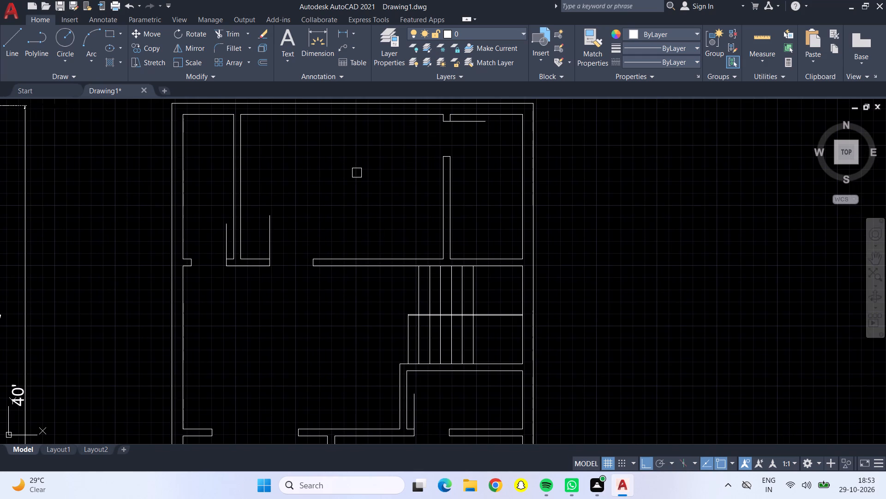
Draw two jamb lines 3' apart across the lower right room's upper wall, starting 6" from the room's upper left corner.
click(16, 49)
click(12, 49)
middle_click(290, 361)
middle_drag(284, 376, 239, 335)
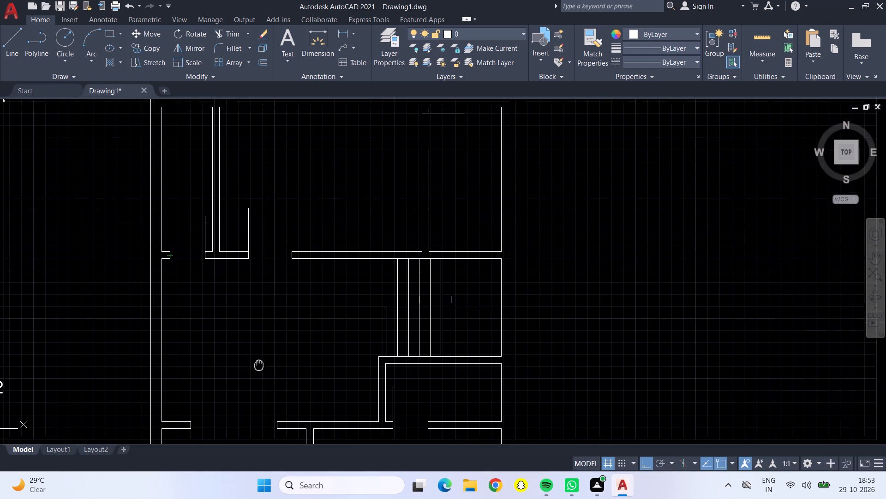
middle_drag(239, 335, 199, 278)
scroll(265, 332, up, 3)
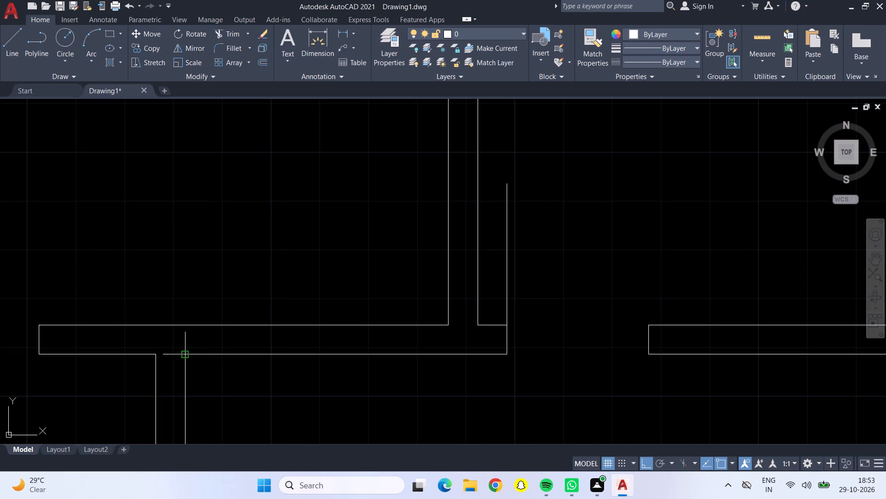
drag(186, 355, 197, 355)
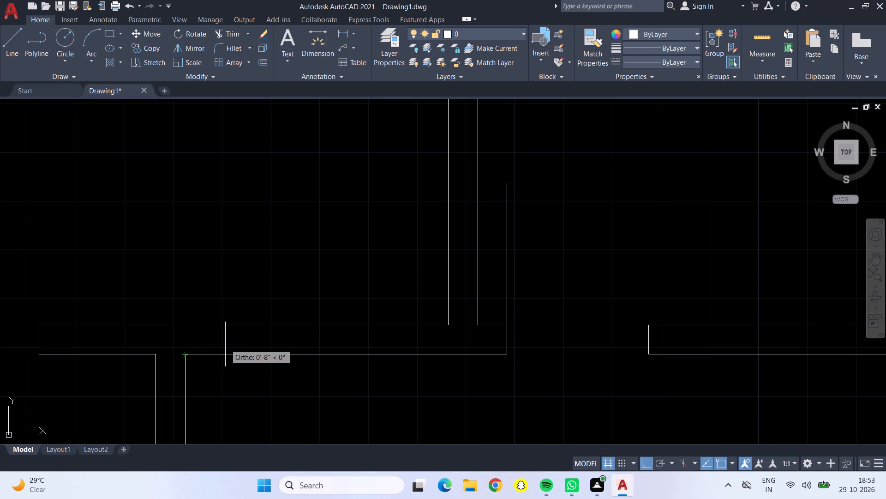
text(6")
key(Return)
drag(217, 324, 223, 326)
text(3')
key(Return)
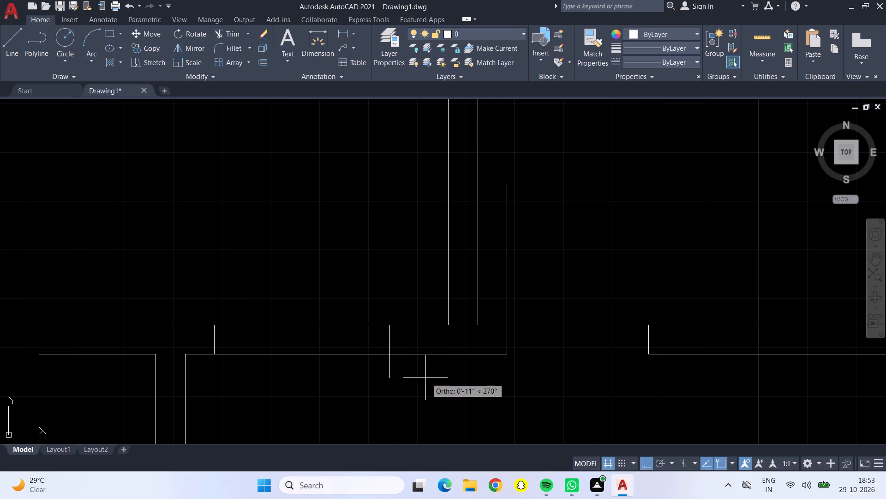
drag(391, 357, 385, 356)
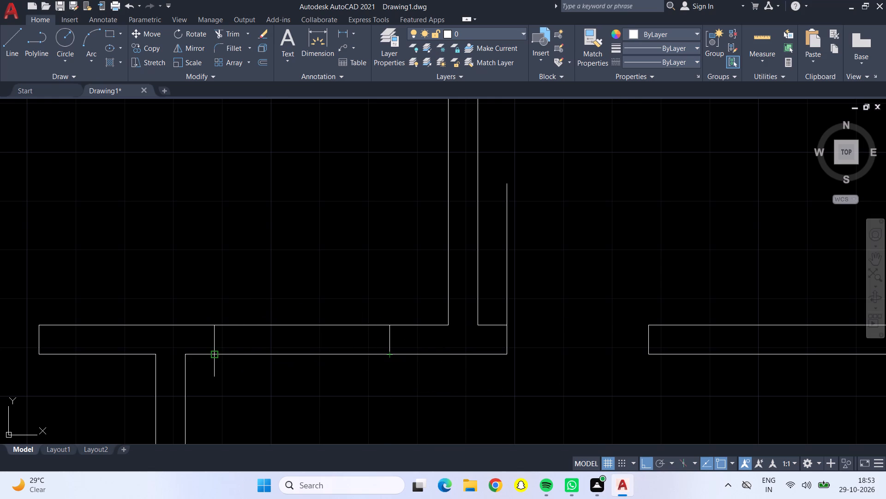
Draw a 3' door leaf line from the left jamb down into the lower right room.
click(215, 353)
text(3')
key(Return)
key(Return)
Trim the wall lines between the jambs of the lower right room's door.
scroll(307, 425, down, 3)
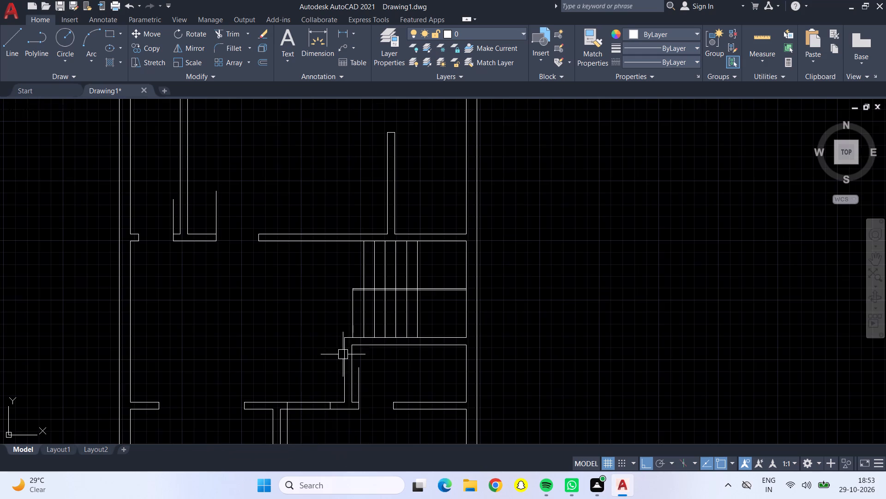
middle_drag(335, 340, 332, 263)
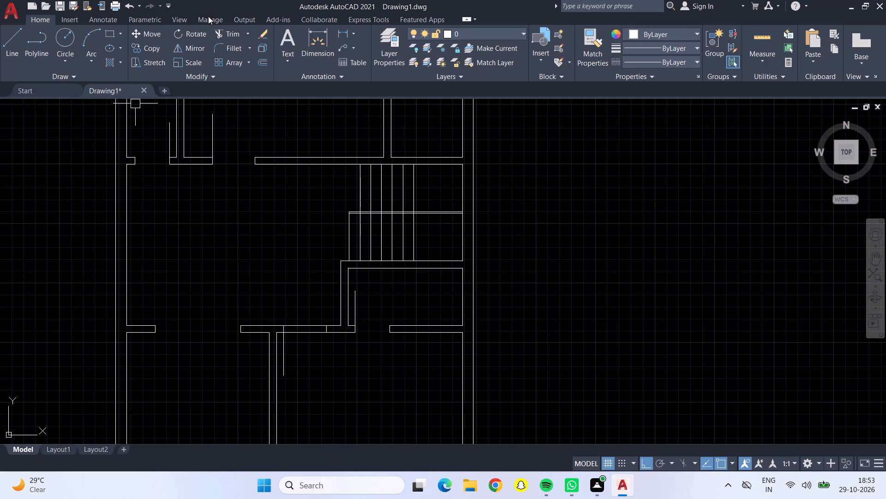
drag(227, 26, 228, 35)
click(228, 35)
drag(311, 285, 292, 354)
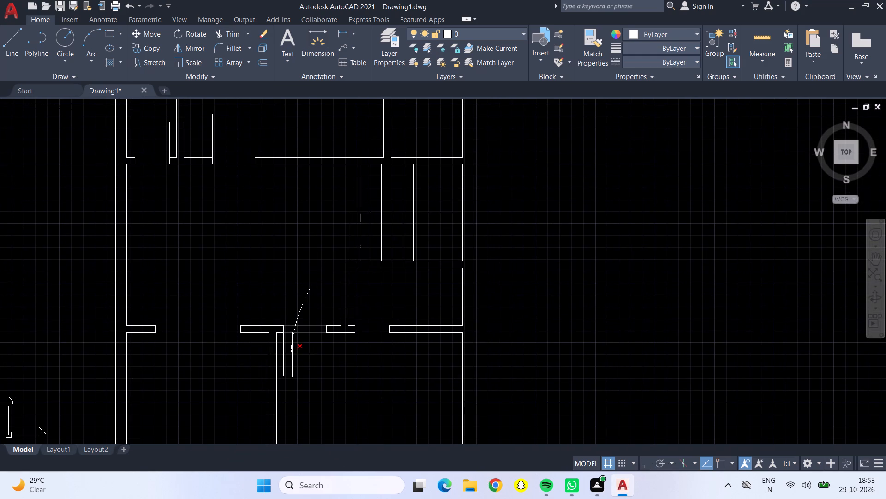
drag(292, 354, 292, 356)
key(Escape)
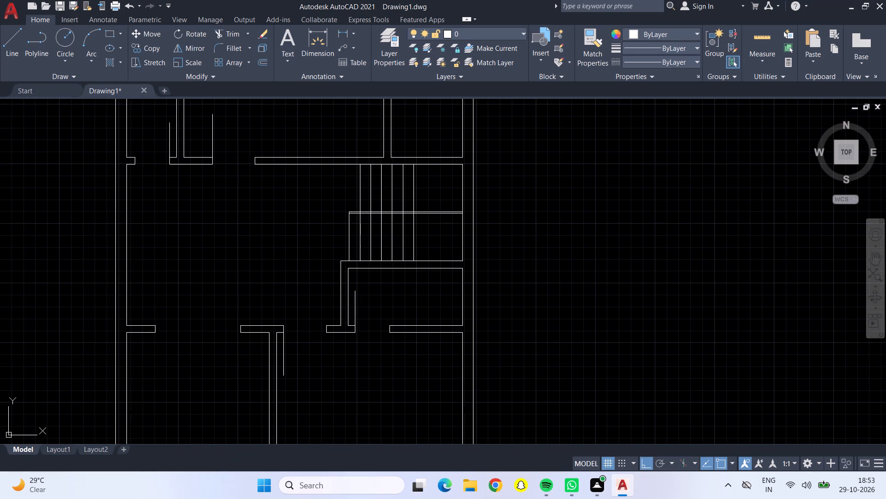
Offset the door leaf and jamb lines of the small room below the staircase by 2" toward the door opening.
key(o)
key(Return)
text(2")
key(Return)
scroll(360, 307, up, 2)
drag(345, 318, 350, 318)
click(382, 330)
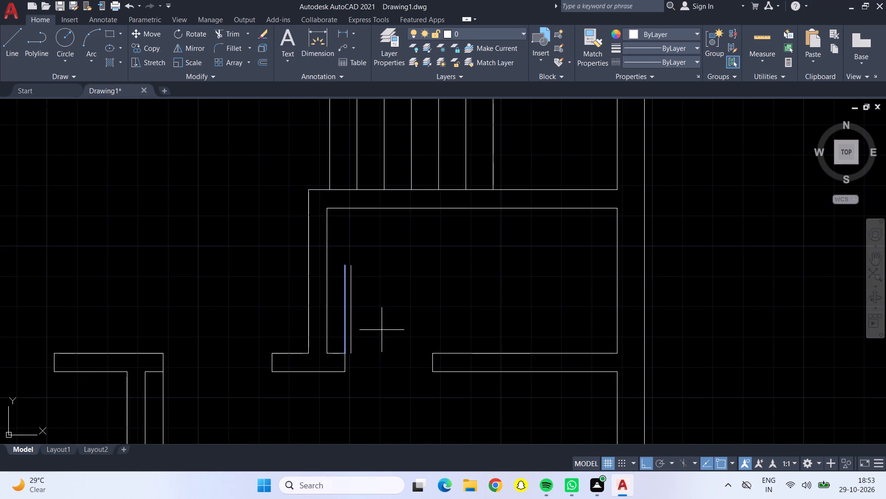
click(349, 361)
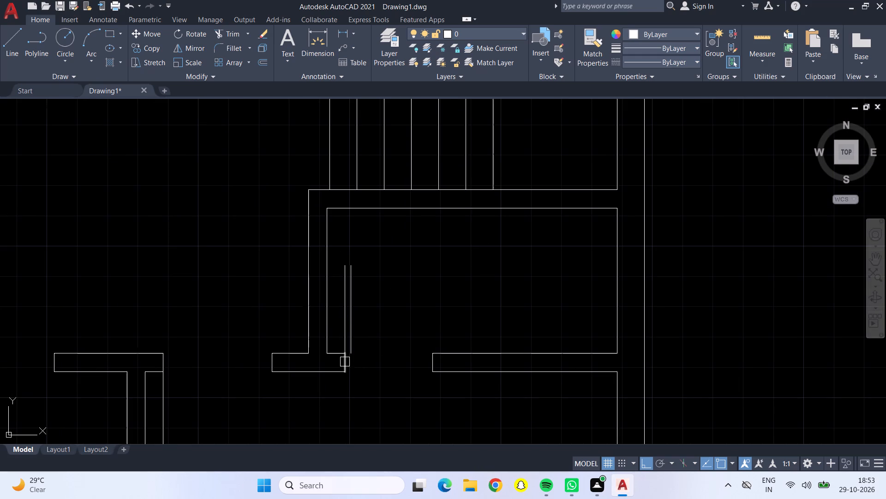
click(345, 362)
click(356, 366)
Offset the lower right room's left jamb and door leaf lines 2" toward the opening.
click(164, 363)
click(191, 372)
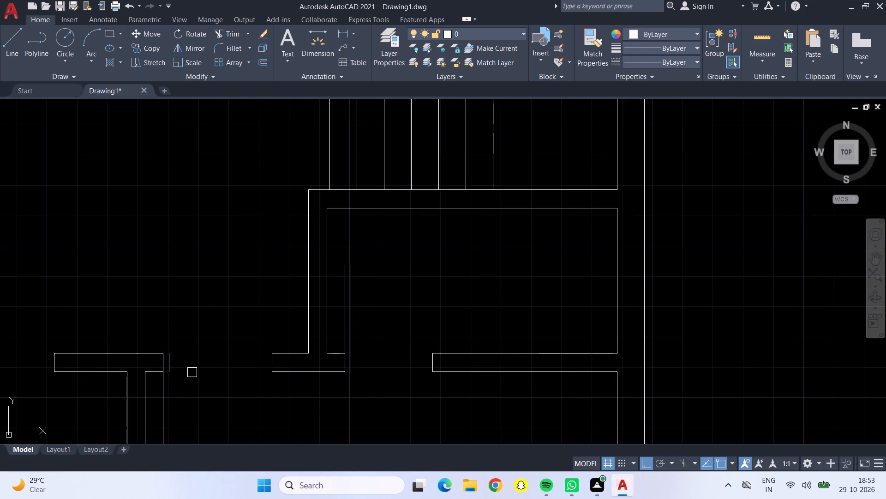
click(166, 382)
click(191, 397)
Offset the top middle room's door leaf and jamb line segments 2" toward the opening.
scroll(192, 397, down, 3)
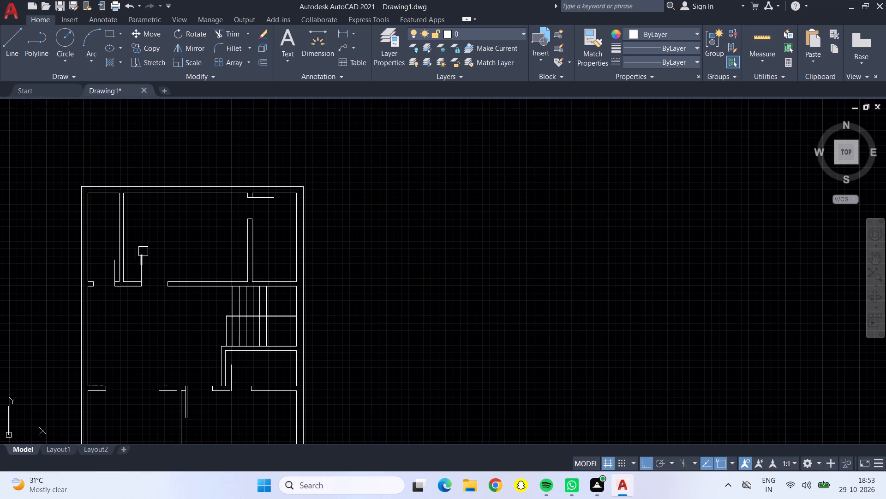
scroll(139, 265, up, 3)
click(144, 270)
click(167, 282)
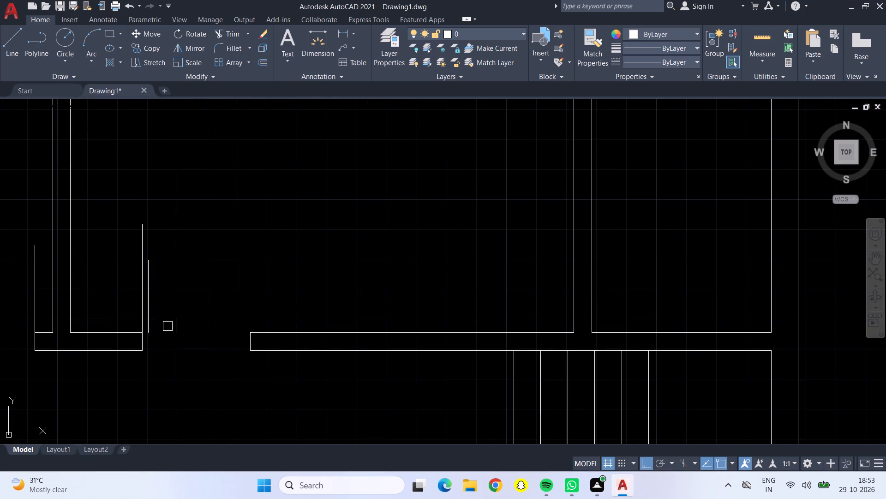
click(142, 340)
click(174, 353)
drag(141, 242, 151, 242)
click(178, 243)
Offset the top right room's door leaf and jamb lines 2" down toward the opening.
scroll(703, 283, down, 2)
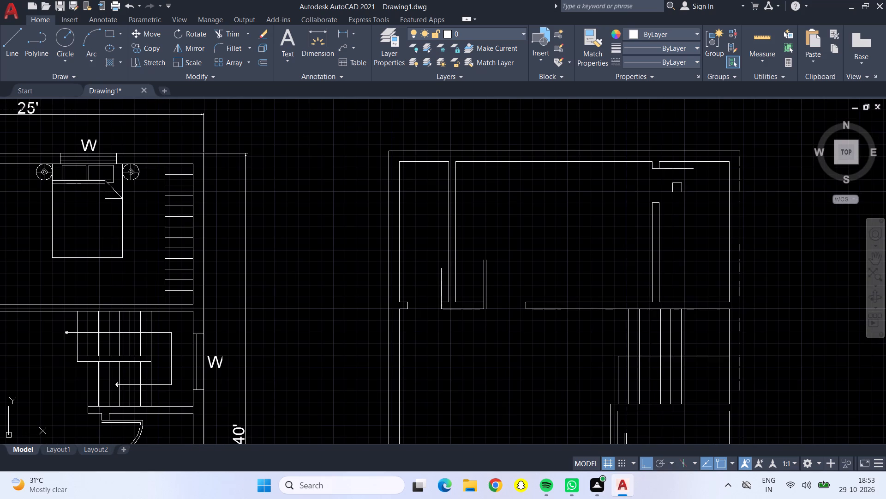
scroll(676, 175, up, 3)
click(667, 152)
click(672, 227)
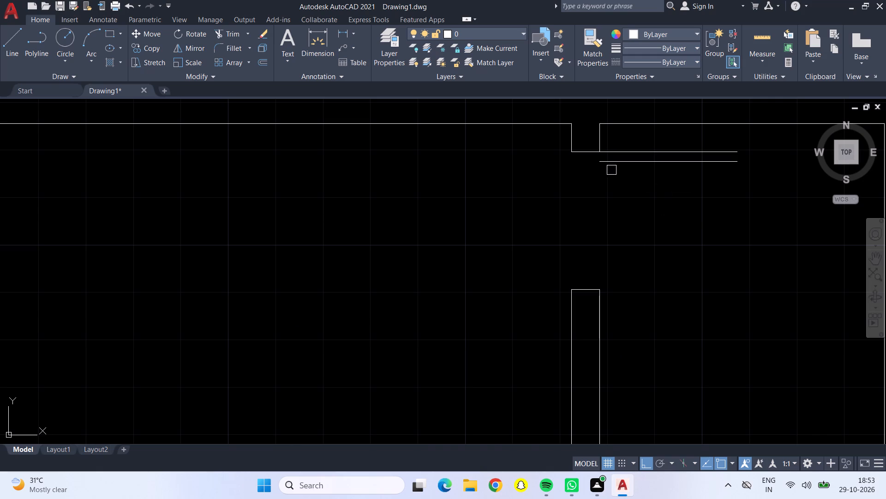
drag(582, 149, 582, 159)
click(582, 197)
Offset the top left room's door leaf and jamb lines 2" toward the opening.
scroll(581, 197, down, 3)
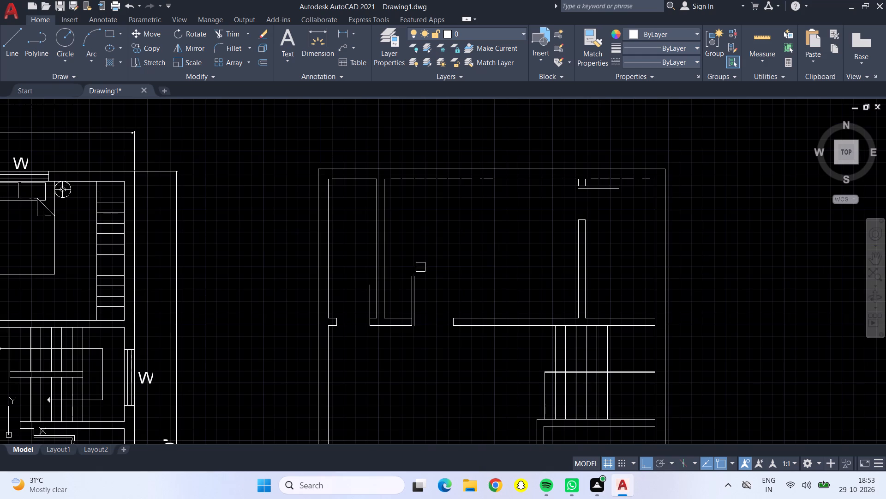
scroll(368, 310, up, 3)
drag(371, 301, 361, 295)
drag(335, 286, 356, 311)
click(373, 358)
click(335, 363)
Measure the lower left room's width and depth near the jamb lines in its bottom wall.
scroll(367, 368, down, 4)
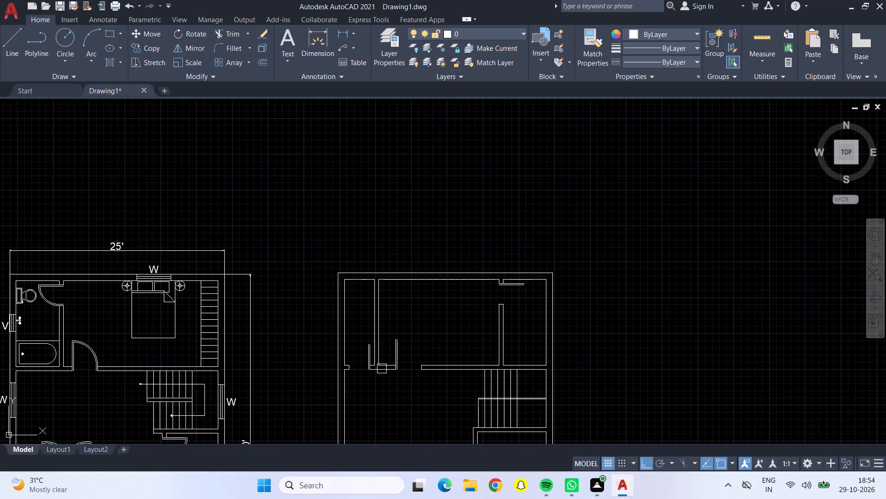
scroll(402, 379, down, 2)
middle_drag(411, 402, 410, 333)
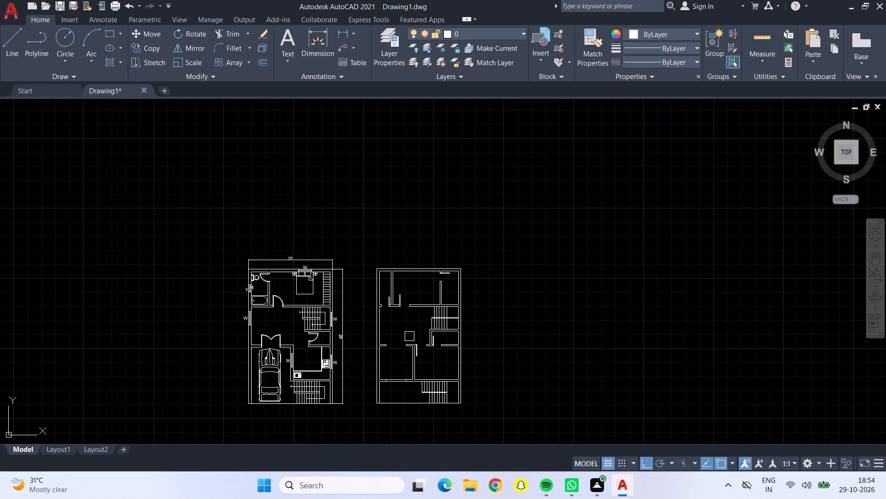
scroll(398, 378, up, 4)
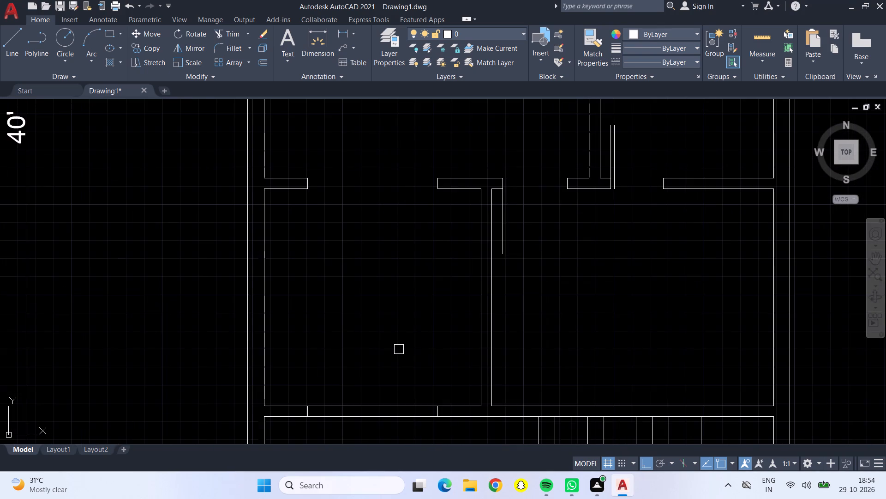
middle_drag(399, 349, 407, 292)
scroll(410, 292, up, 2)
scroll(403, 284, down, 2)
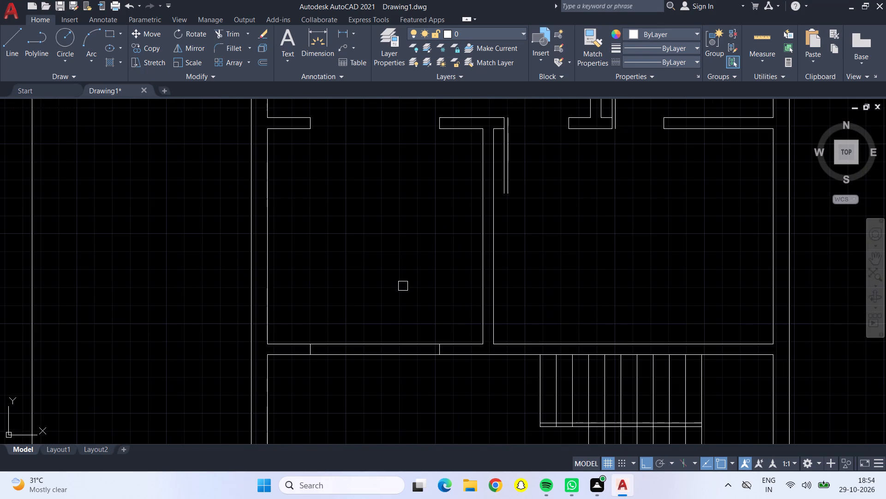
key(Escape)
click(757, 43)
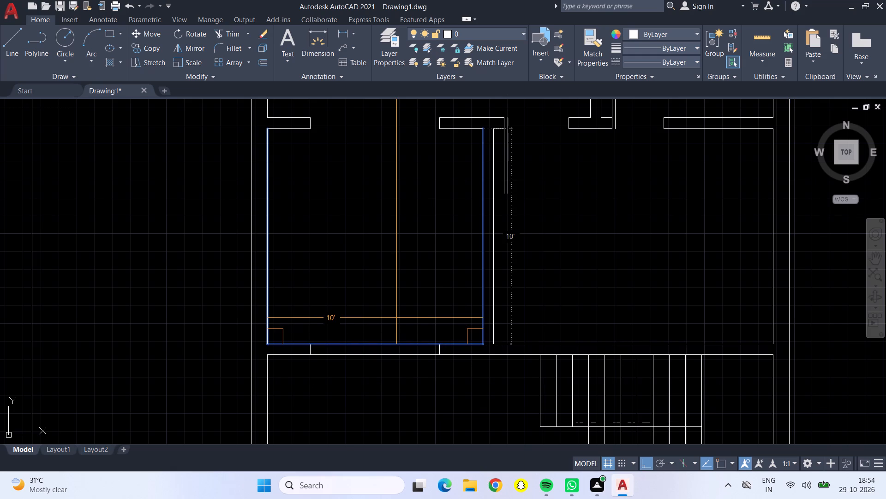
key(Escape)
key(Escape)
Offset the right jamb line in the lower left room's bottom wall 3' to the left, midway between the two jambs.
key(o)
key(Return)
text(3')
key(Return)
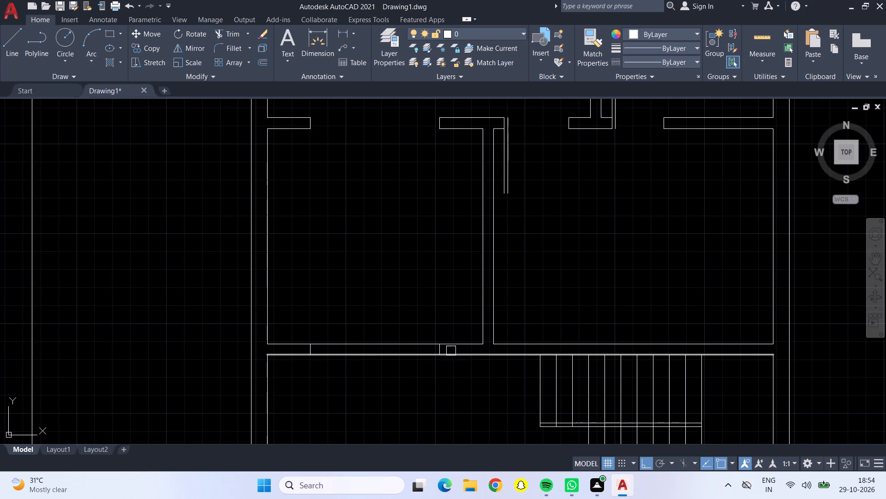
click(438, 346)
click(379, 344)
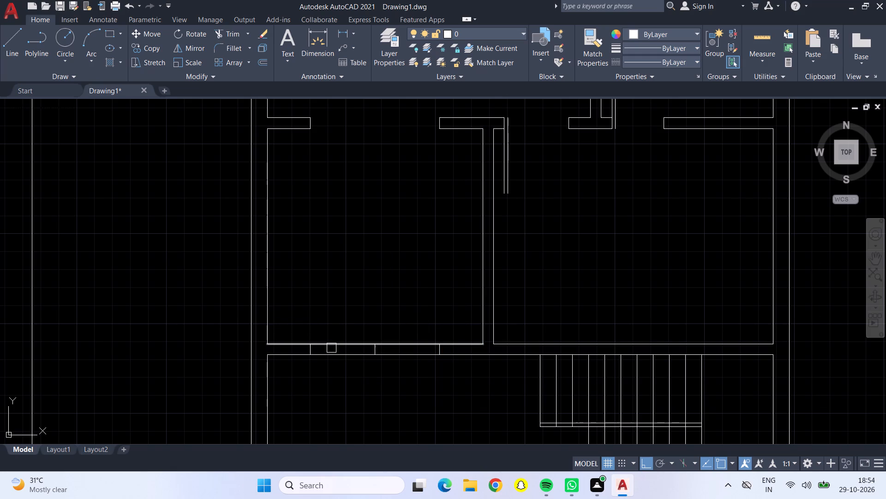
key(Escape)
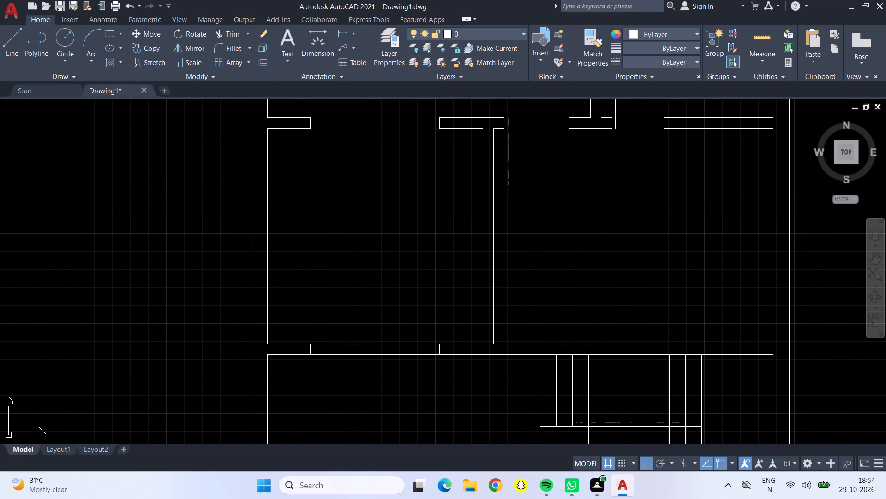
Draw a 2' vertical door leaf line upward from the left jamb in the lower left room's bottom wall.
click(16, 58)
click(311, 343)
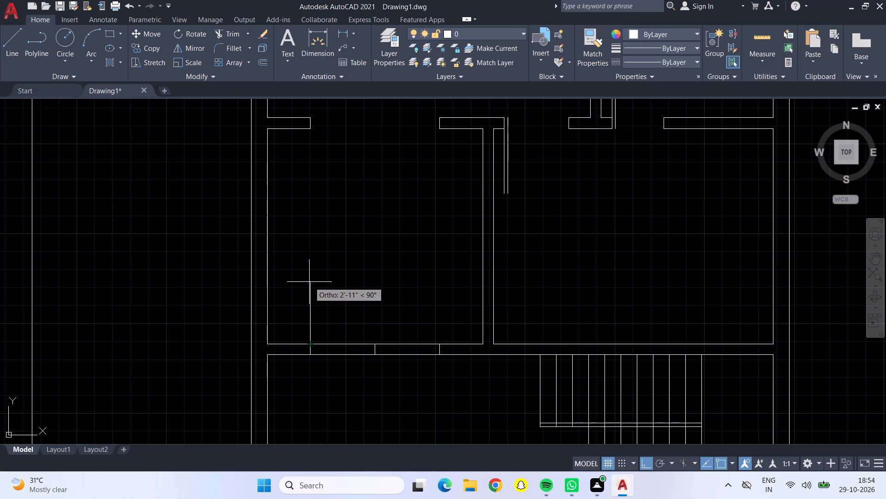
text(2')
key(Return)
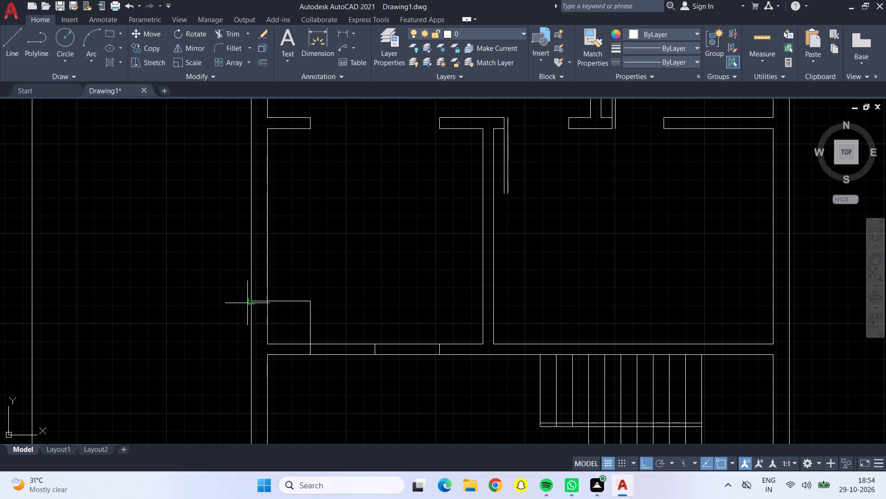
click(313, 298)
key(Return)
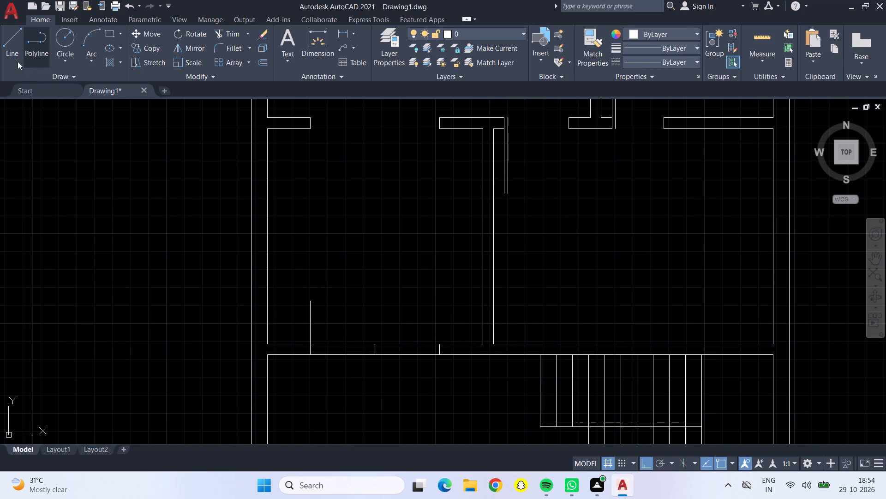
Draw a 2' vertical door leaf line upward from the right jamb in the lower left room's bottom wall.
drag(13, 51, 54, 101)
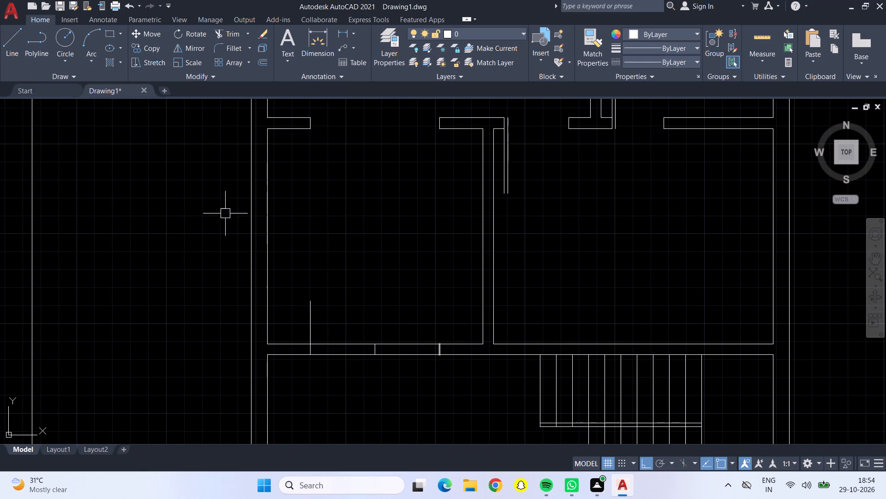
drag(20, 50, 40, 68)
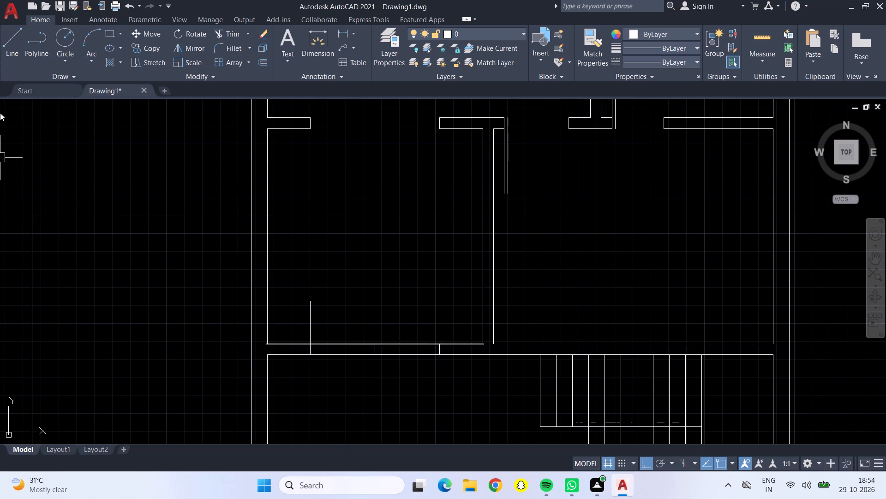
click(16, 45)
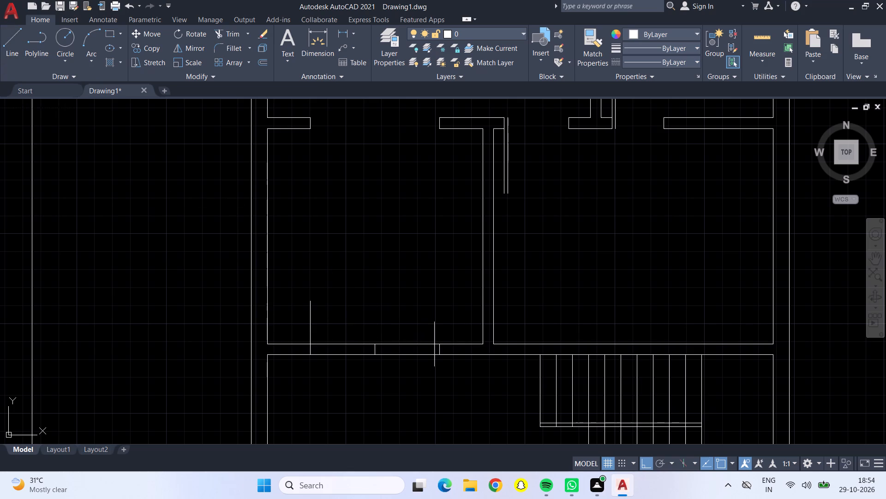
click(439, 346)
text(2')
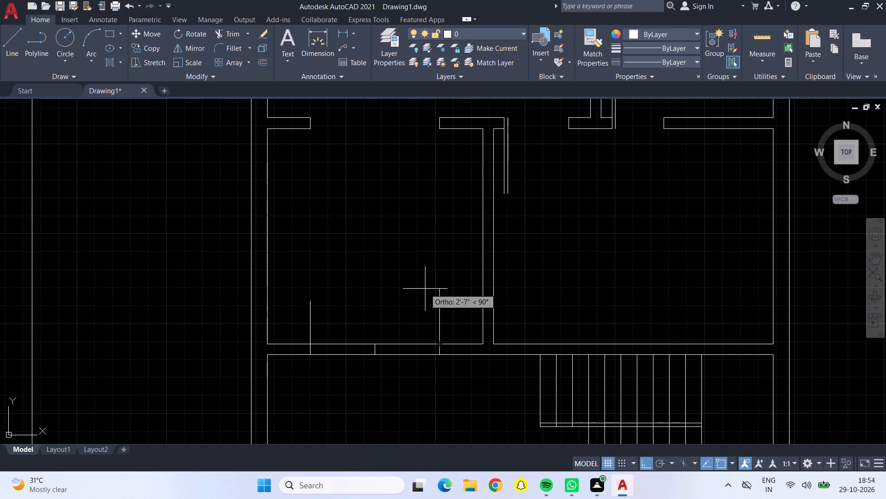
key(Return)
key(Return)
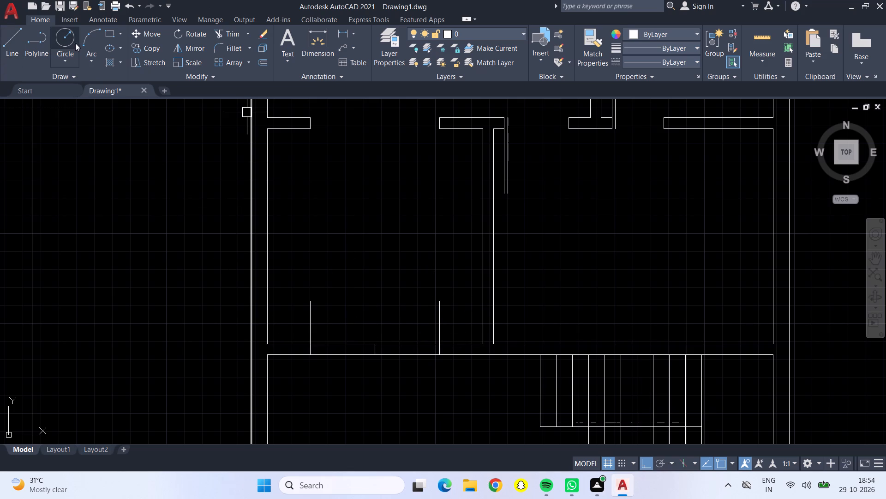
Draw a three-point arc from the top of the right leaf line through the top of the opening's middle line, ending beyond the right leaf.
drag(85, 44, 90, 120)
scroll(429, 339, up, 1)
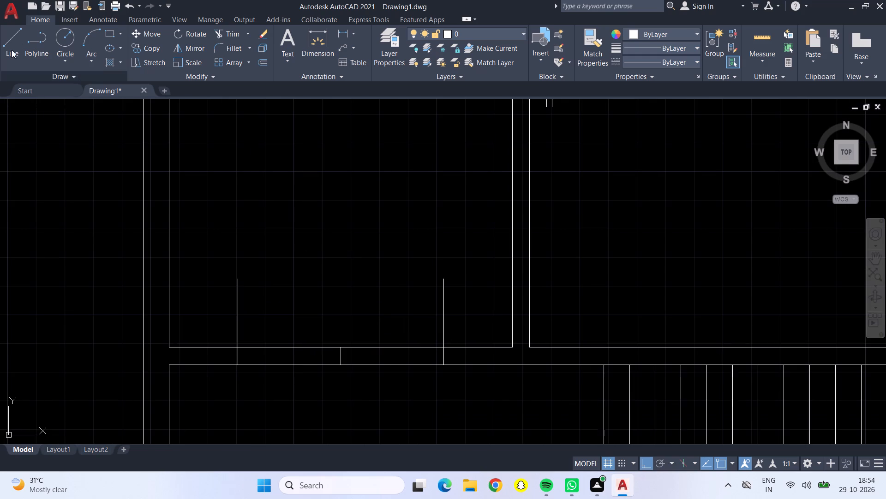
double_click(98, 41)
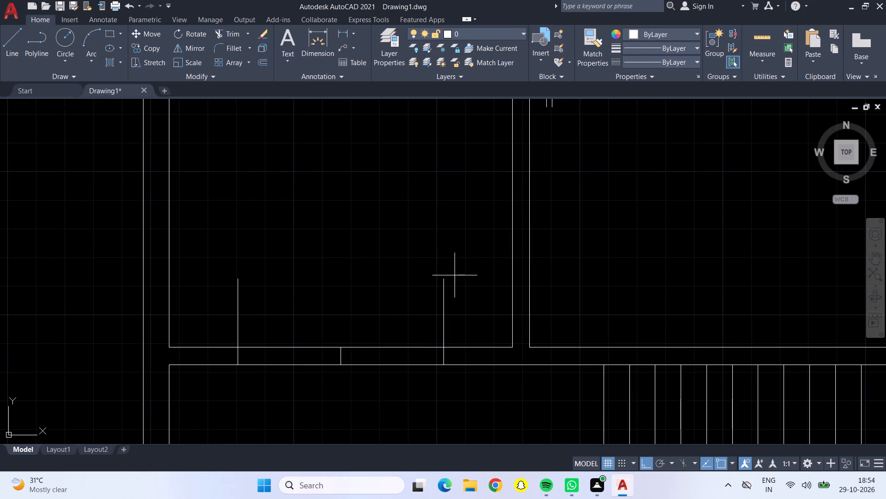
click(444, 278)
drag(340, 348, 342, 354)
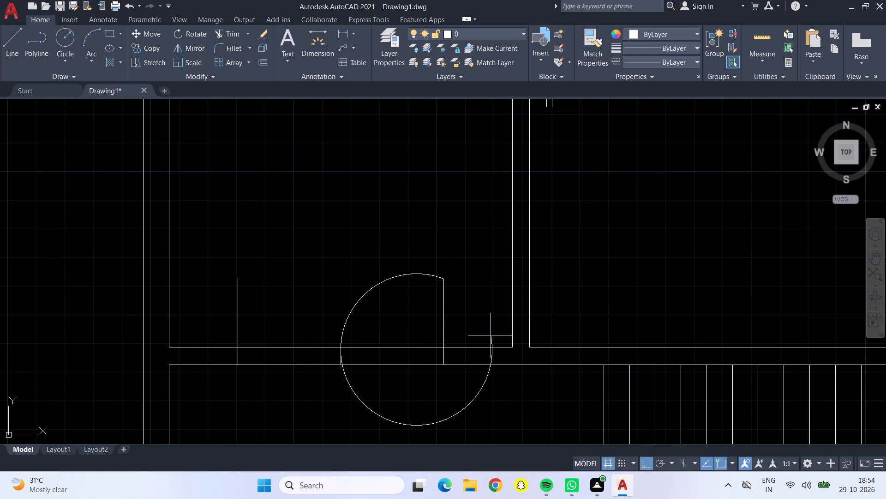
click(491, 335)
Draw a three-point arc from the top of the left leaf line through the top of the opening's middle line, ending beyond the left leaf.
click(91, 41)
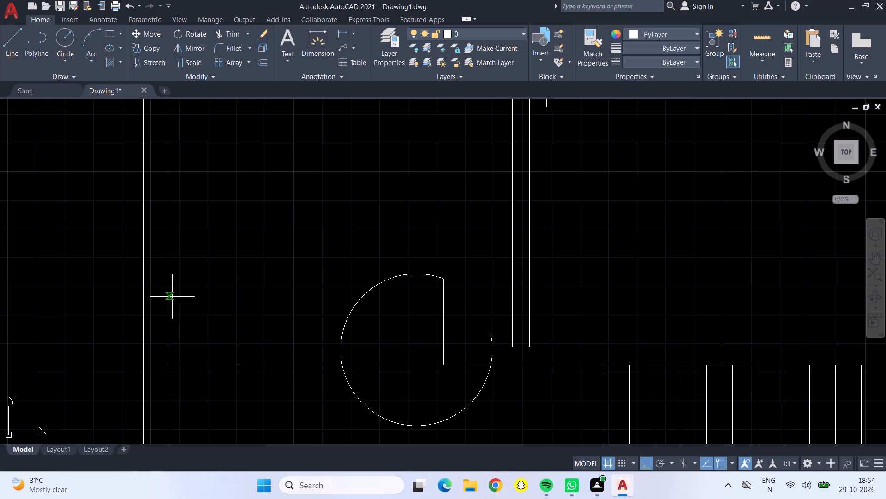
click(240, 277)
click(342, 348)
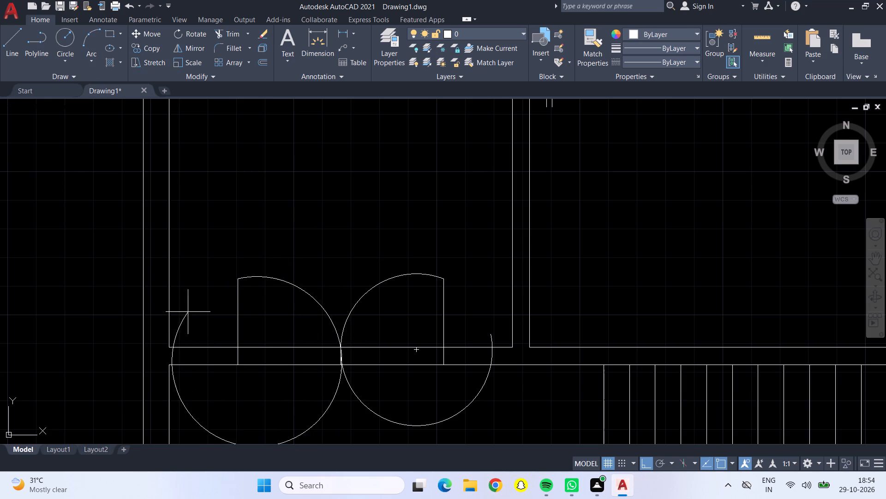
click(192, 315)
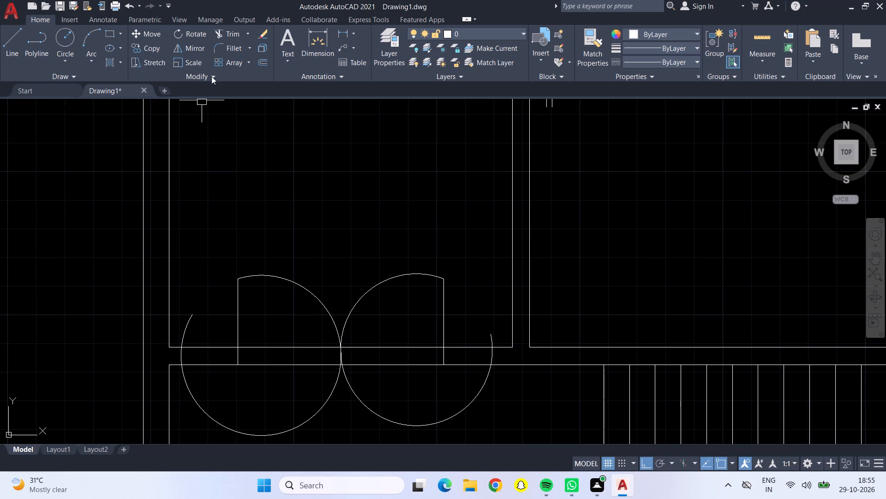
Trim both door arcs down to the swings between the leaves and the opening's centre, and remove the middle line and leftover arc pieces.
drag(226, 34, 229, 56)
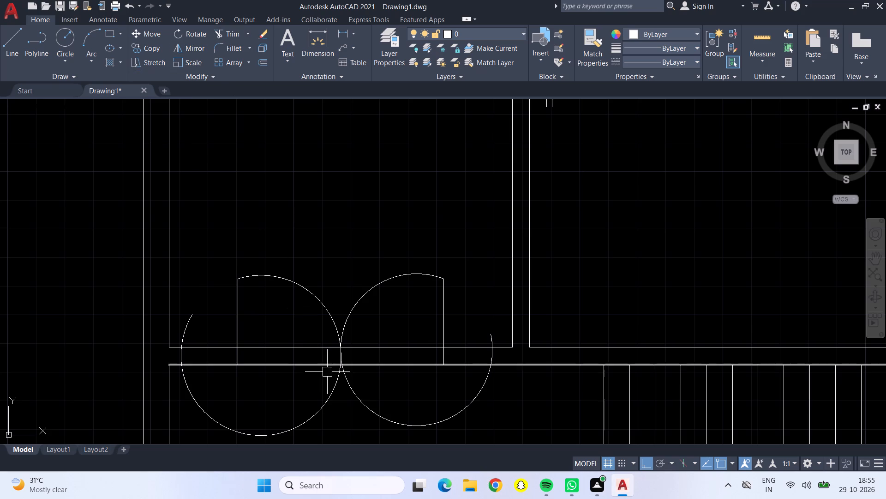
click(230, 37)
click(230, 31)
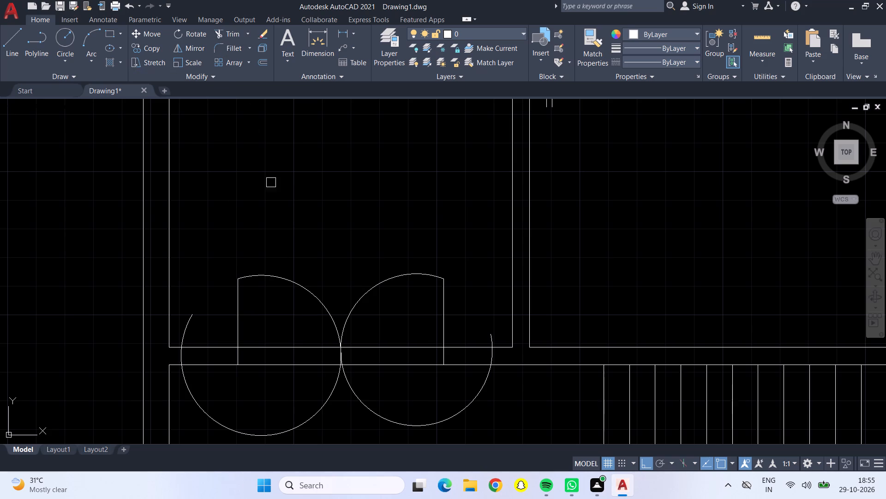
drag(318, 390, 365, 394)
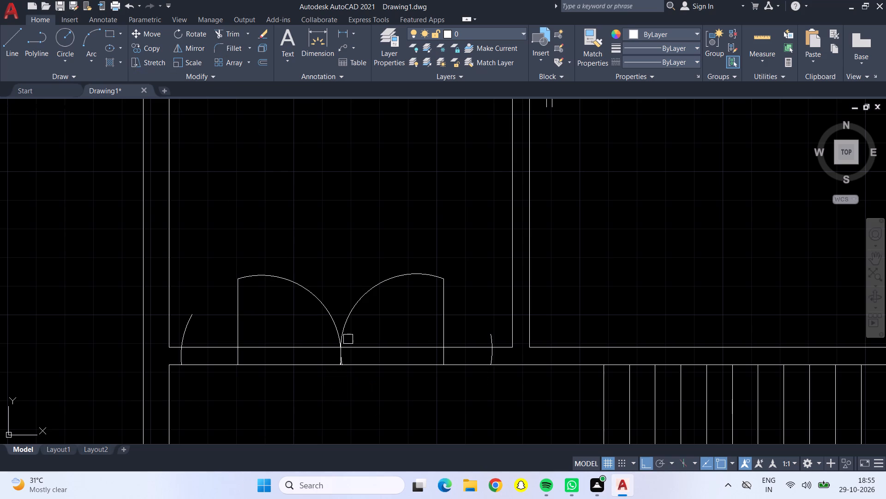
triple_click(341, 358)
triple_click(341, 357)
double_click(341, 357)
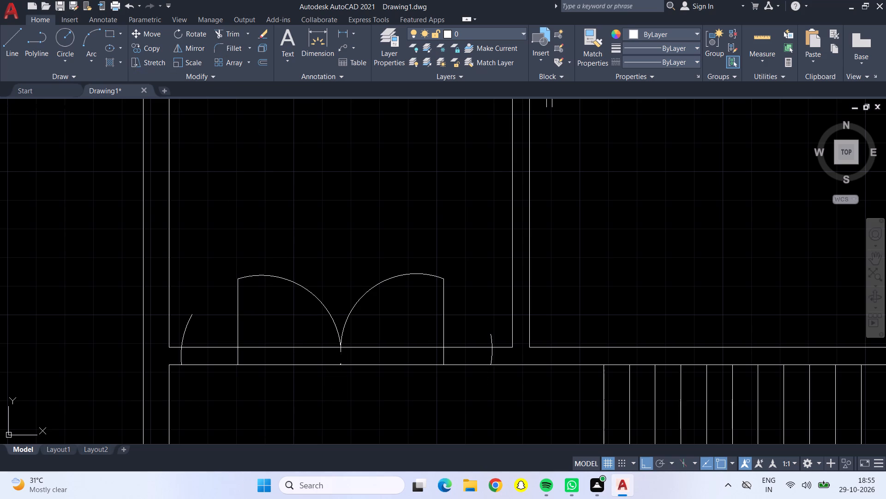
click(341, 357)
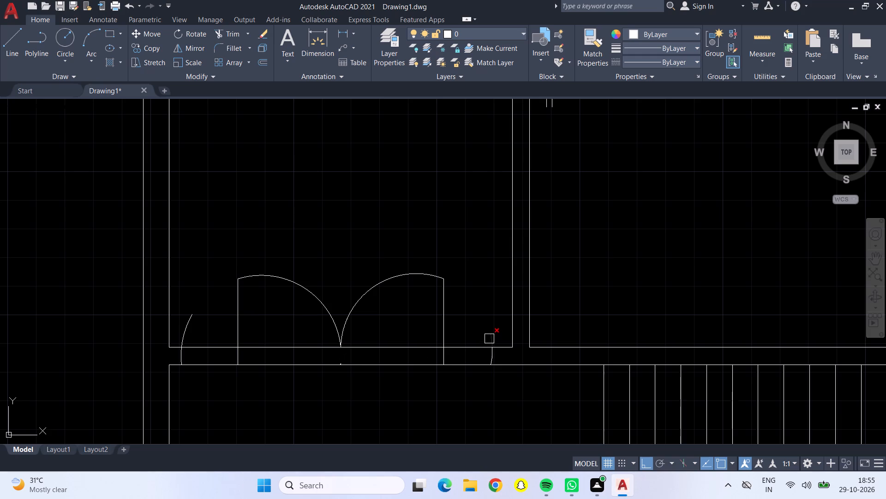
click(489, 339)
click(491, 356)
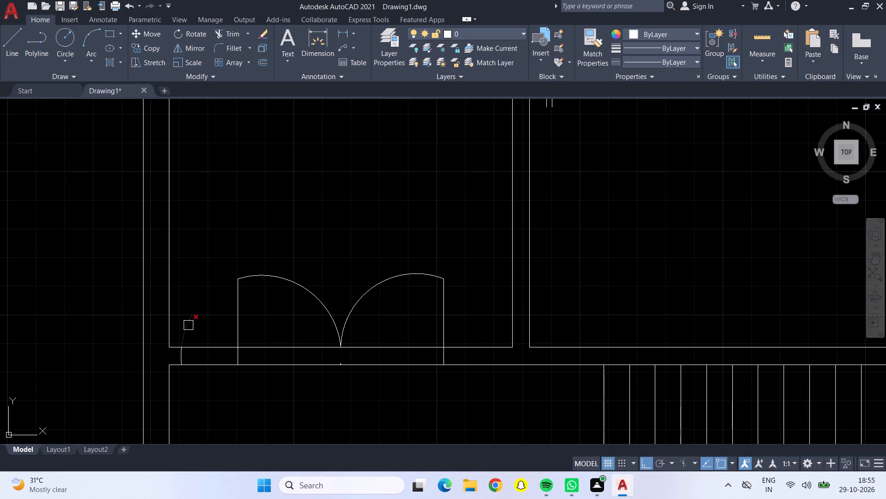
click(188, 325)
click(183, 354)
scroll(349, 361, up, 4)
triple_click(274, 377)
click(274, 377)
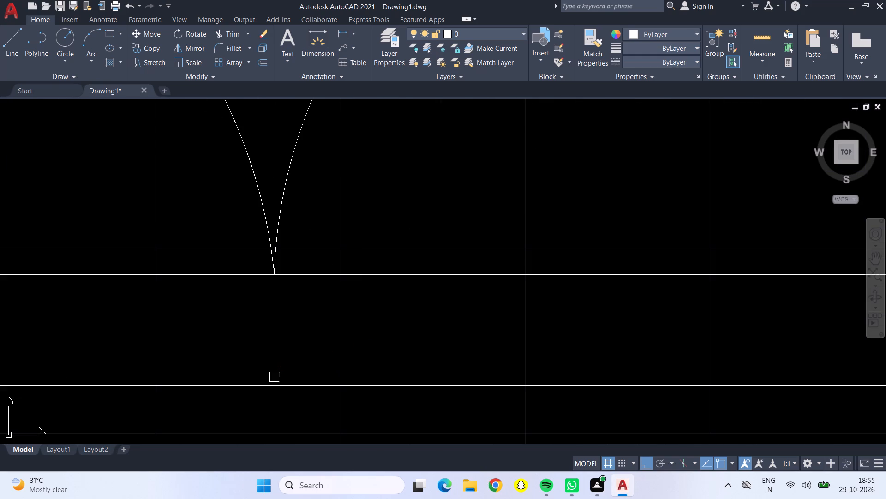
Trim the two bottom wall lines between the jambs to clear the double door opening.
scroll(291, 365, down, 2)
drag(345, 286, 354, 381)
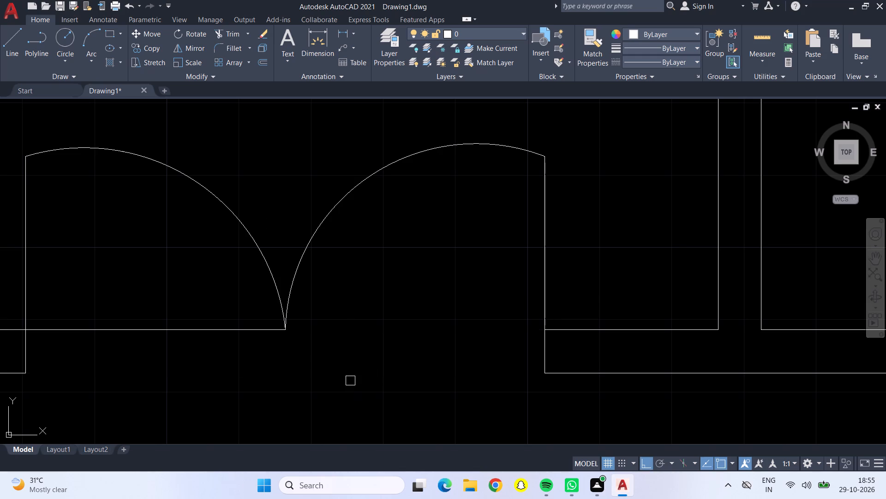
drag(176, 297, 194, 342)
scroll(198, 343, down, 4)
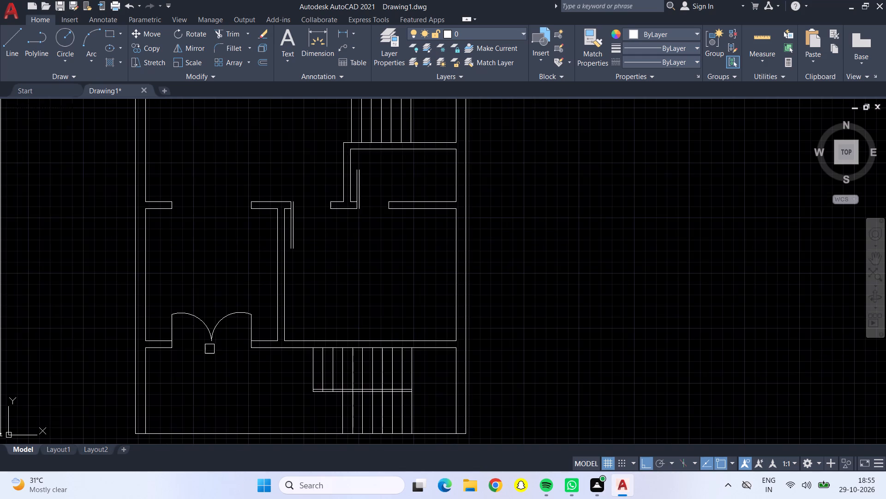
scroll(235, 344, up, 2)
key(Escape)
key(Escape)
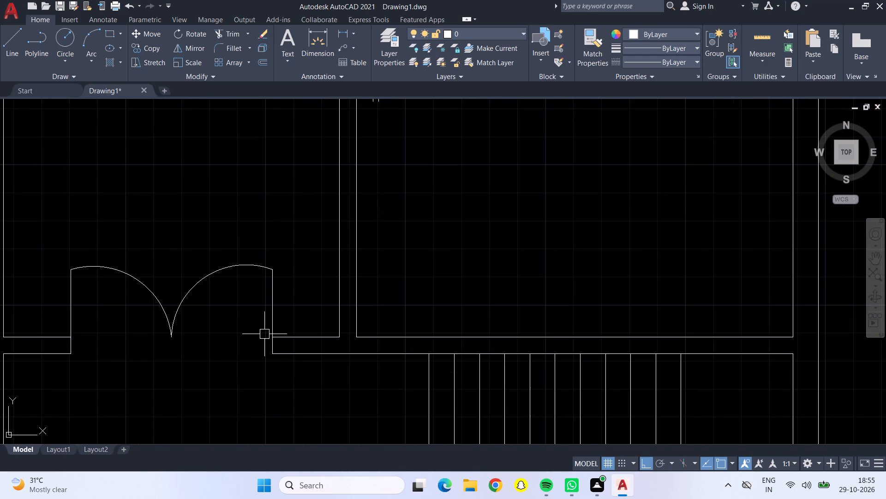
Offset the right door leaf line, its swing arc and the right jamb line 2" toward the inside of the opening.
key(o)
key(Return)
text(2")
key(Return)
click(270, 293)
click(256, 292)
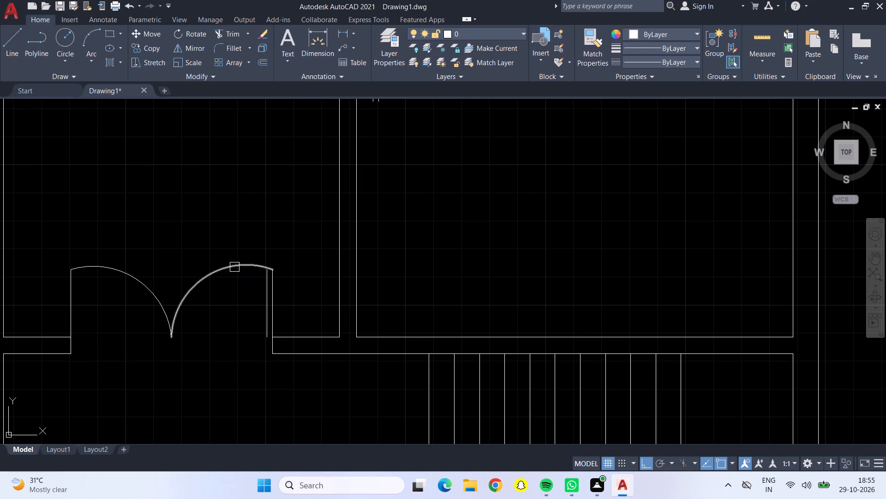
drag(234, 267, 238, 278)
click(261, 319)
click(272, 348)
click(251, 349)
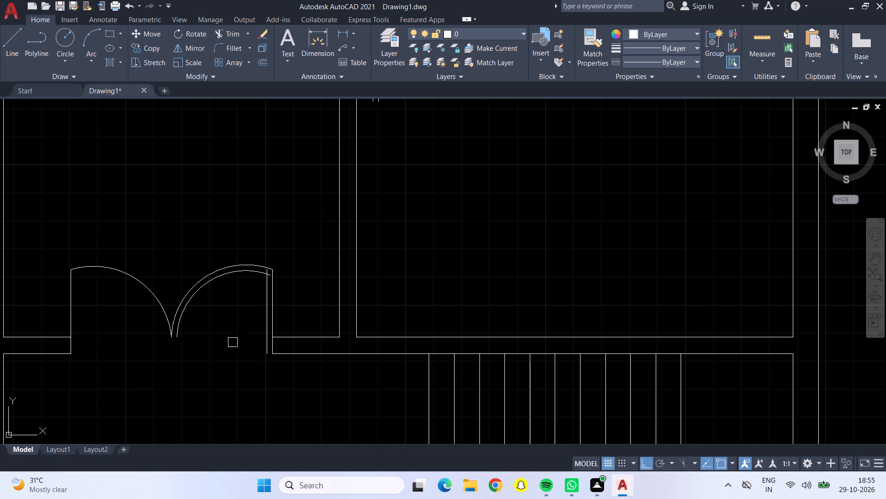
Offset the double door's left swing arc, left leaf line and left jamb line 2" toward the inside of the opening.
drag(146, 301, 144, 306)
click(155, 298)
drag(142, 321, 137, 322)
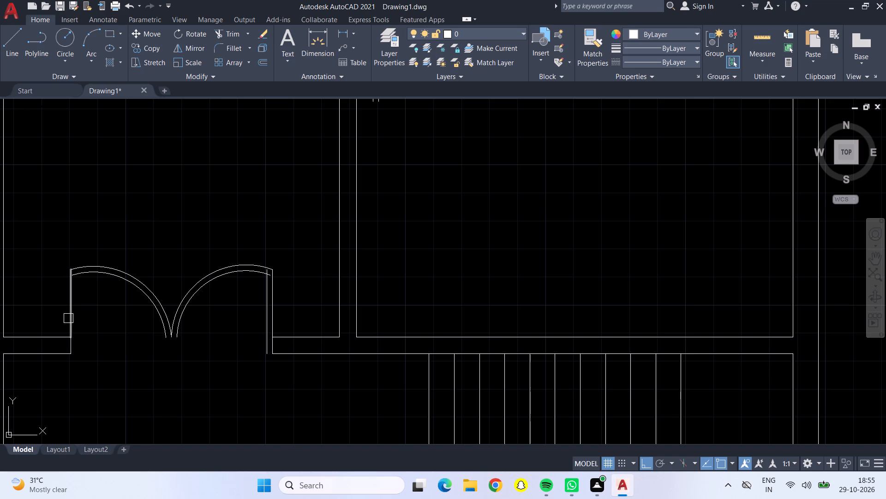
drag(68, 318, 87, 325)
click(119, 339)
drag(72, 348, 76, 348)
click(110, 353)
key(Return)
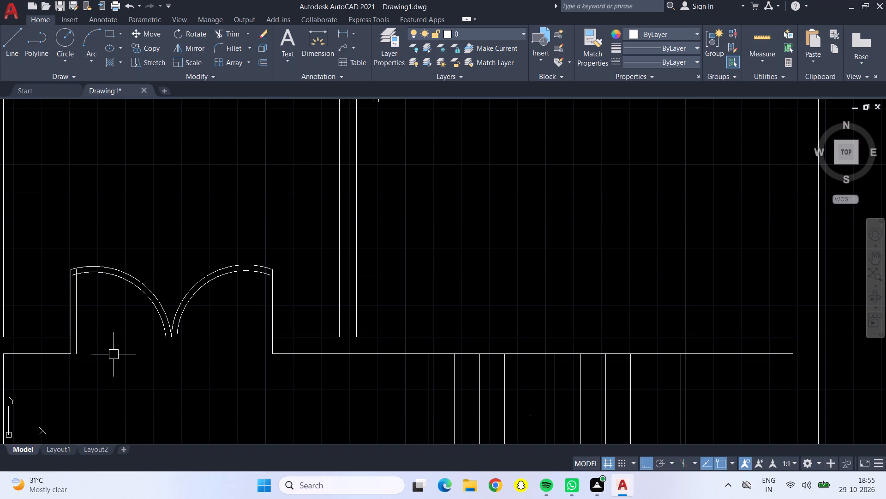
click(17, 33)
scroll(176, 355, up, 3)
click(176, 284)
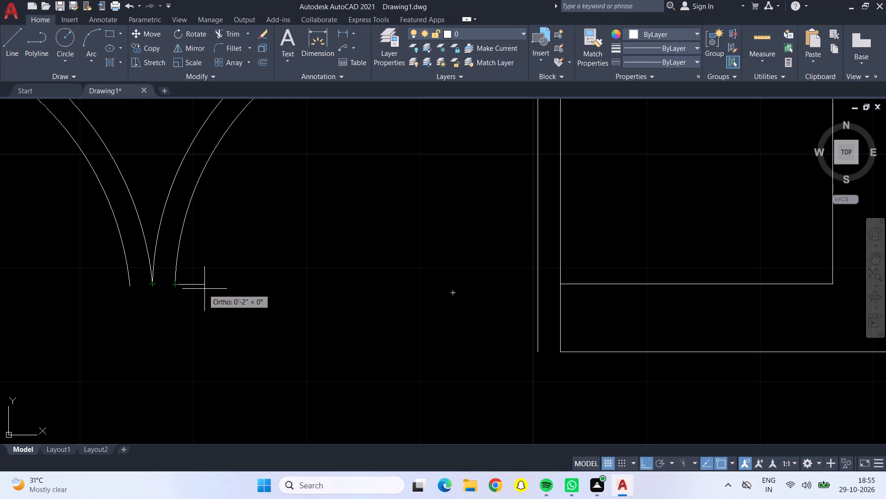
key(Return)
Draw a vertical line about 4" long downward from the point where the double door's two outer swing arcs meet.
key(l)
key(Return)
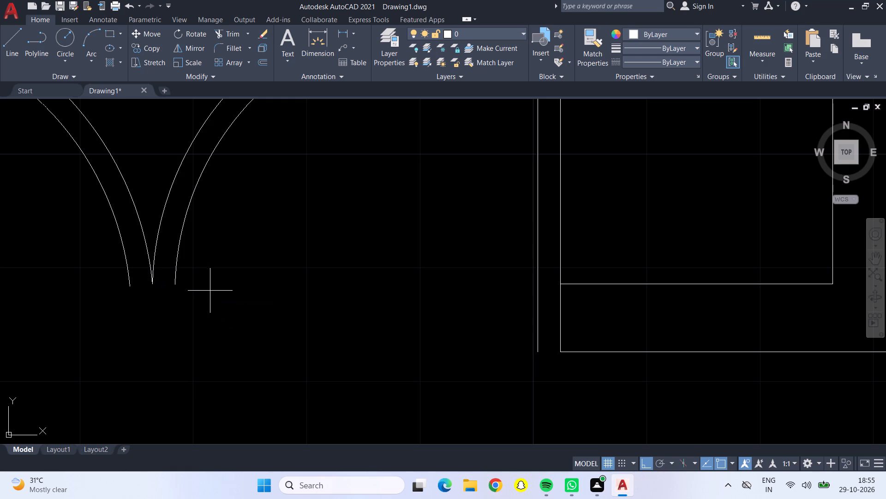
drag(151, 283, 151, 296)
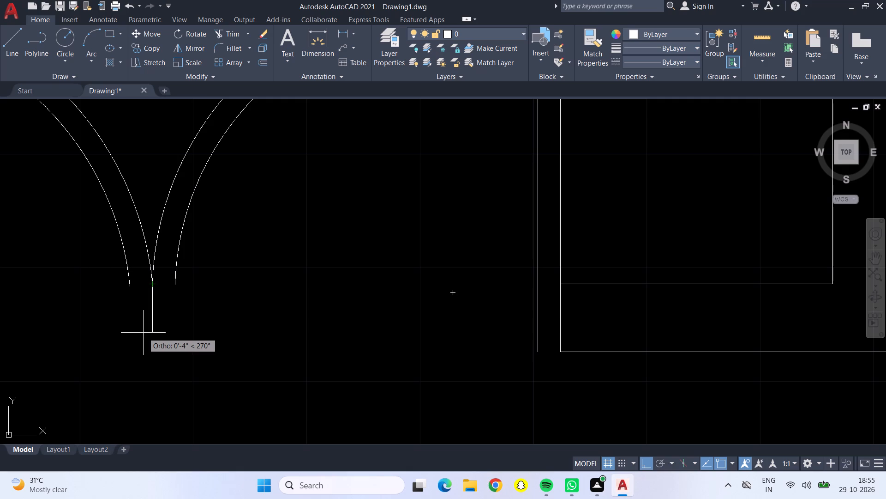
click(143, 333)
key(Return)
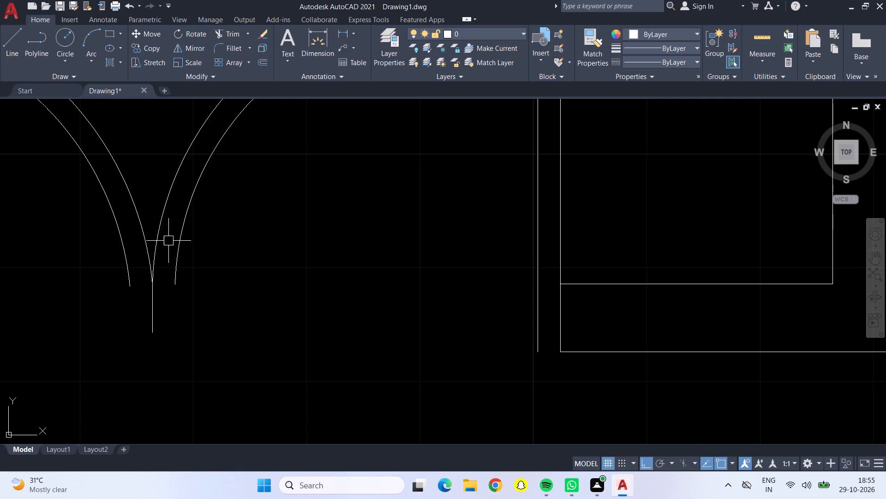
Draw two slanted lines joining the lower ends of both inner swing arcs to the bottom of the short vertical line.
click(11, 49)
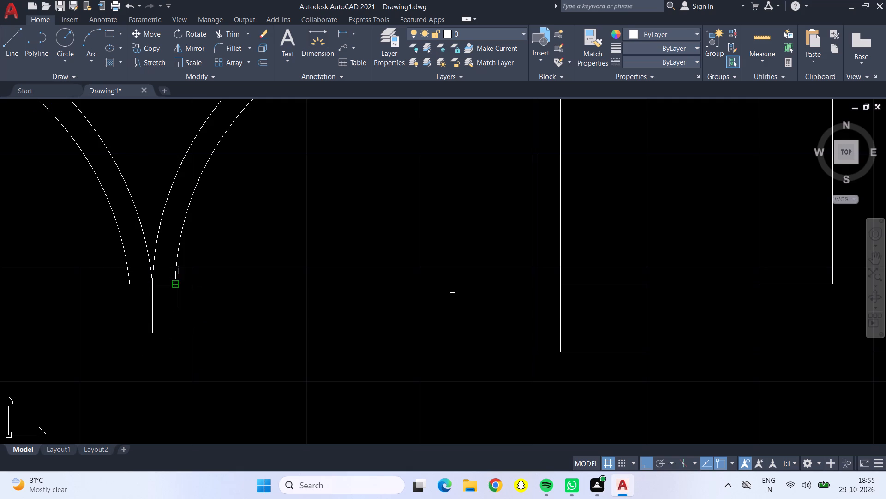
click(174, 283)
click(151, 332)
click(129, 285)
key(Return)
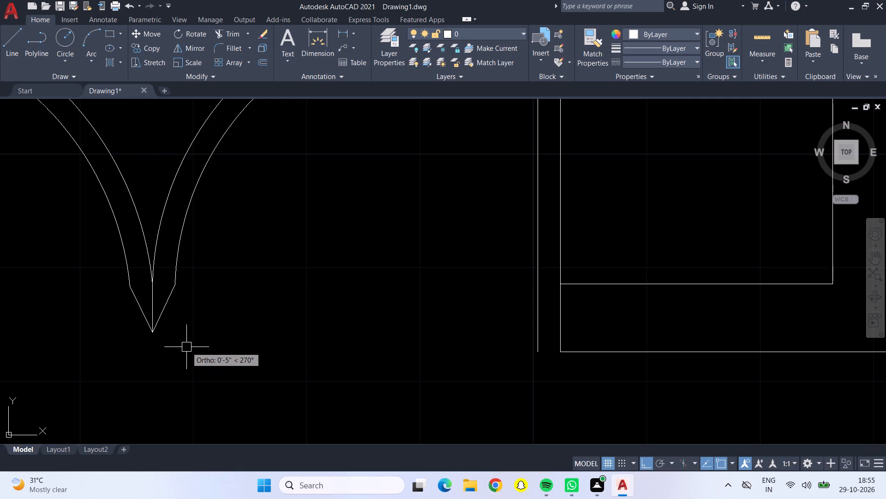
Draw a three-point arc from the top of the upper-left room's door leaf through the opposite wall corner, ending below the wall.
scroll(210, 376, down, 4)
middle_drag(239, 374, 242, 355)
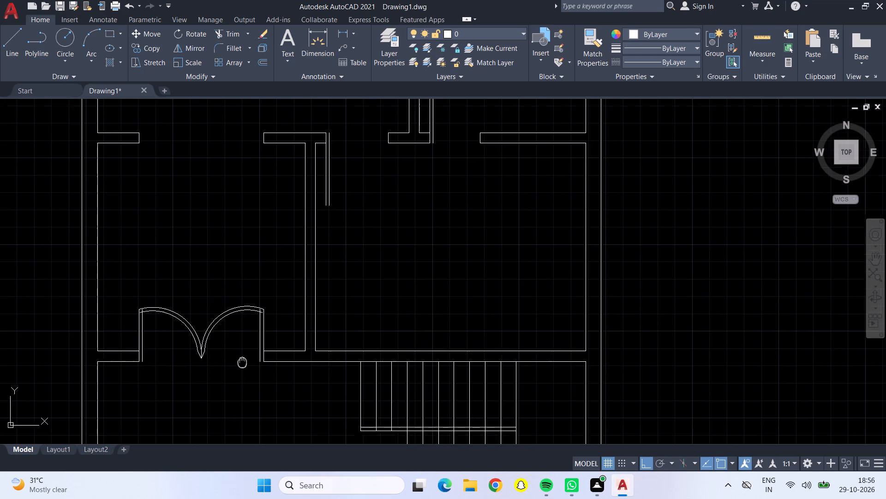
middle_drag(242, 355, 243, 348)
middle_drag(253, 235, 258, 255)
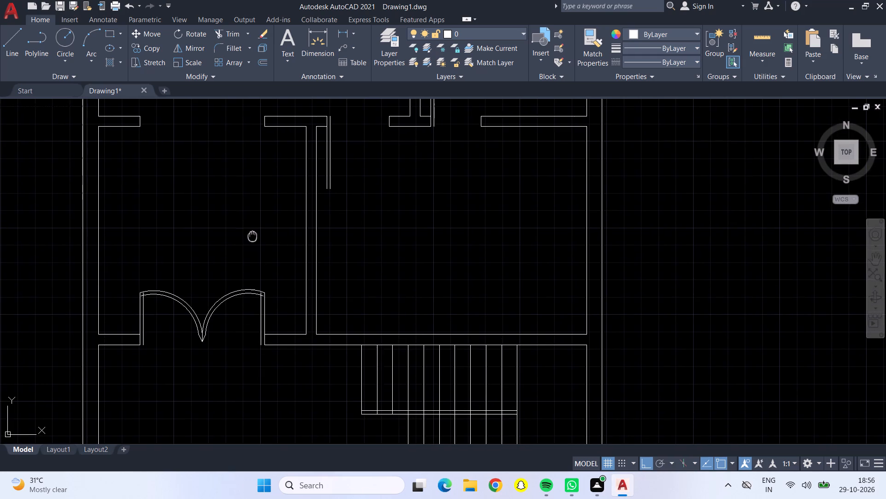
middle_drag(258, 255, 290, 429)
scroll(292, 437, down, 1)
scroll(267, 346, down, 1)
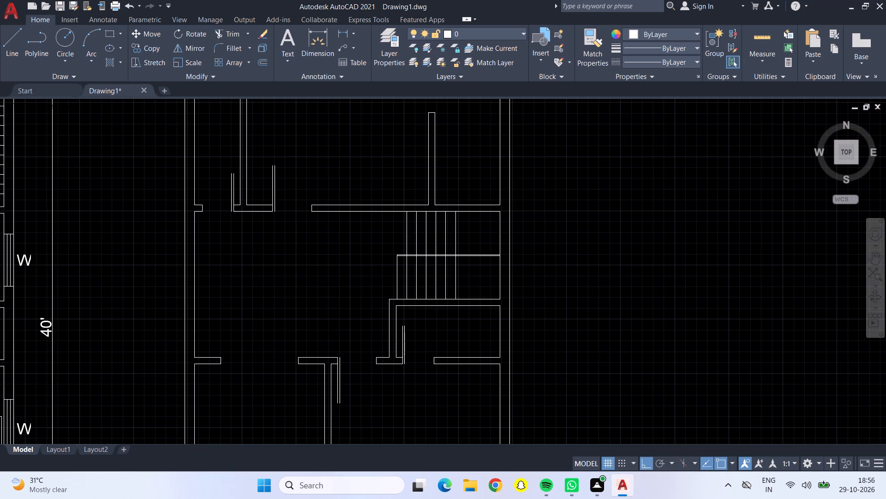
middle_drag(270, 315, 239, 335)
click(94, 53)
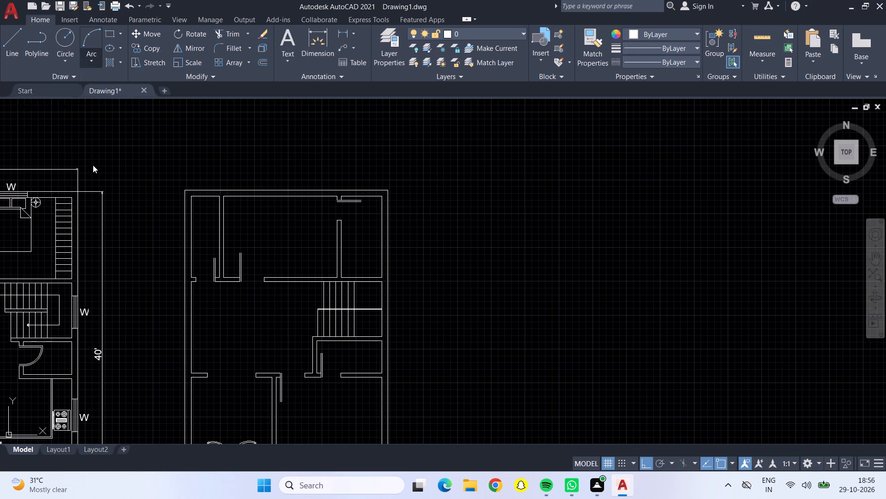
drag(224, 108, 219, 107)
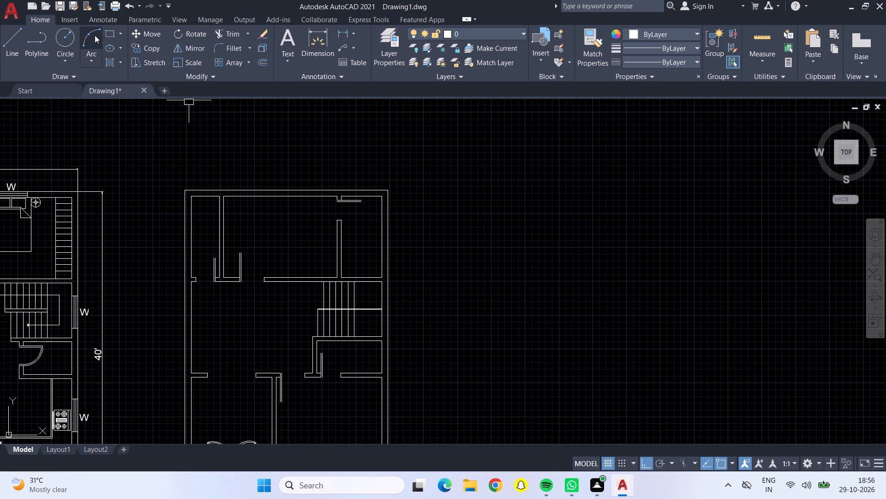
click(95, 35)
scroll(220, 260, up, 3)
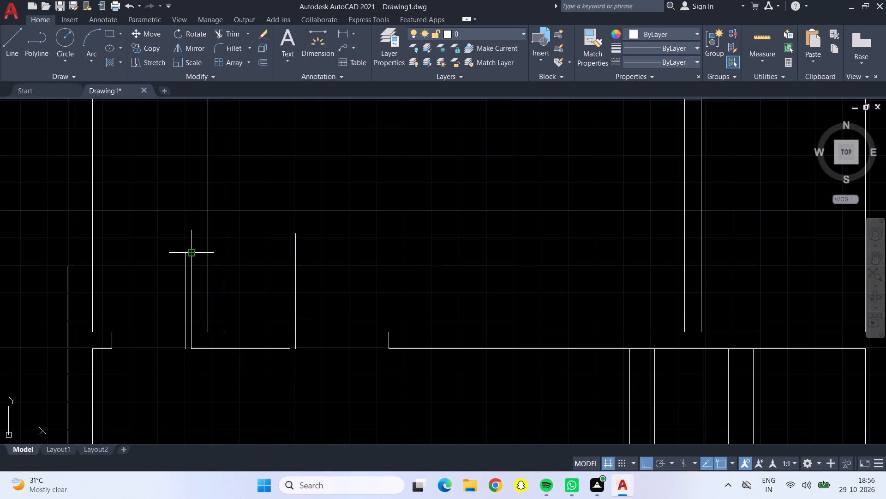
click(192, 253)
click(110, 330)
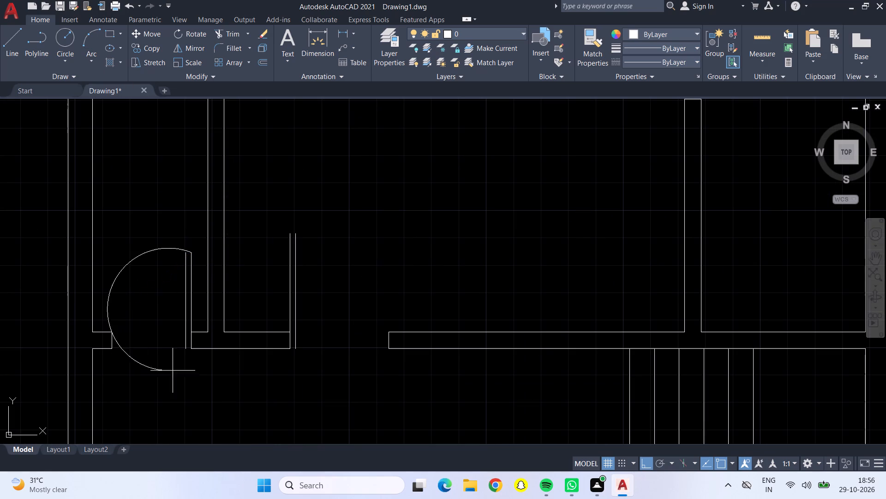
click(277, 369)
Draw a three-point arc from the top of the adjacent upper-middle room's door leaf through the opposite wall end, ending below the wall.
drag(90, 39, 93, 50)
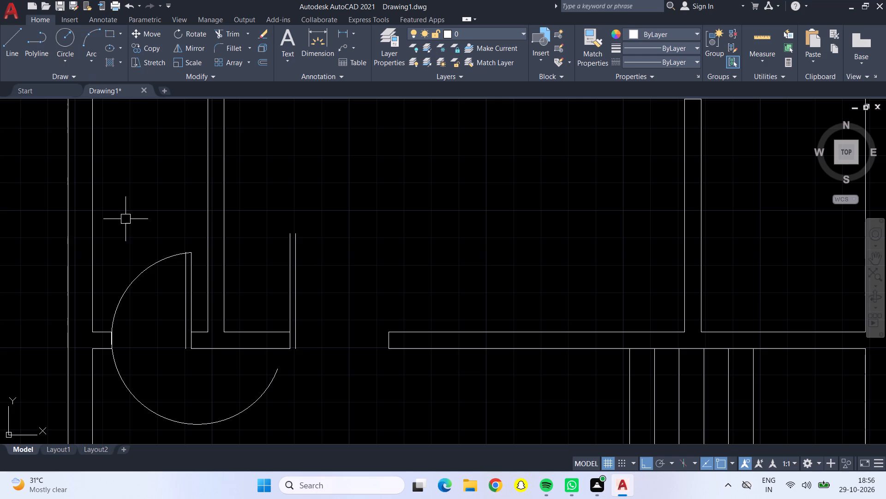
click(86, 37)
click(291, 232)
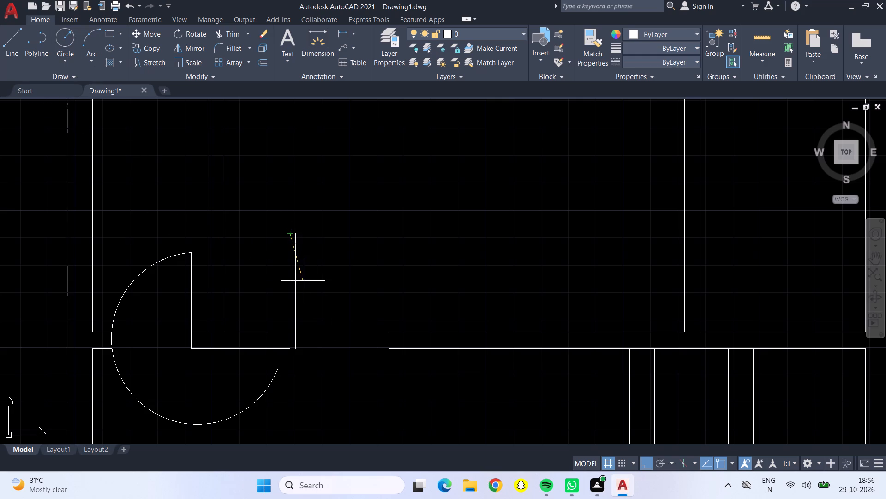
click(389, 335)
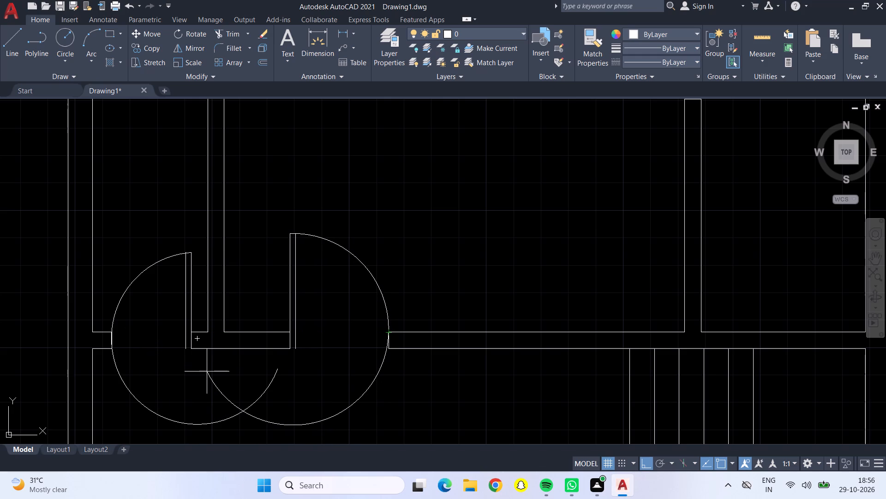
click(207, 371)
Draw a three-point arc from the free end of the upper-right room's horizontal door leaf through the facing partition's top, ending beyond the hinge side.
drag(96, 29, 85, 115)
scroll(314, 291, down, 2)
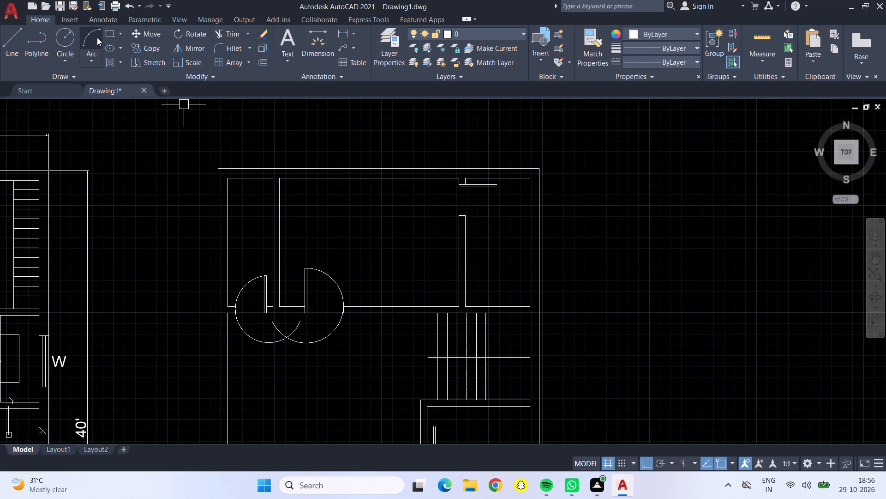
click(96, 36)
click(92, 30)
scroll(502, 190, up, 3)
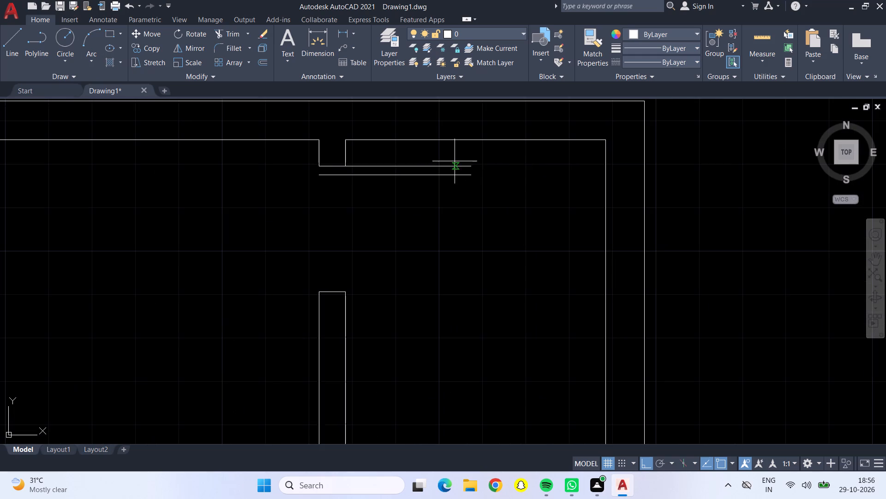
click(469, 166)
click(319, 293)
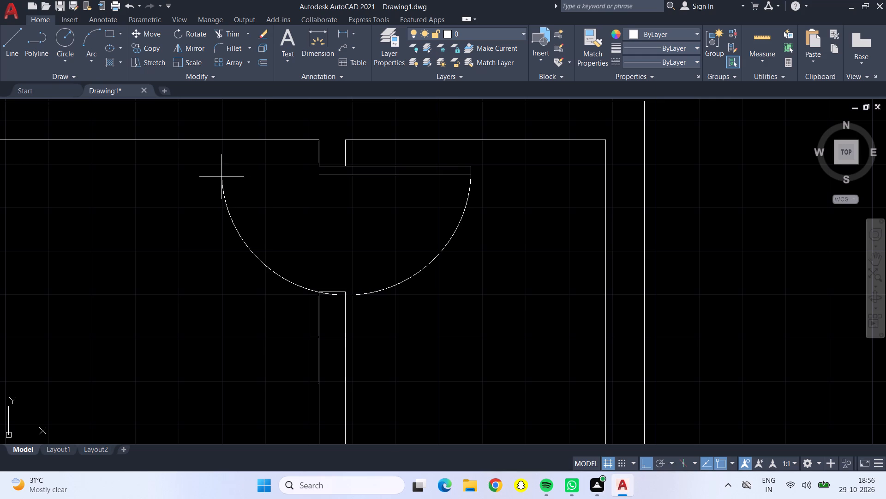
click(220, 164)
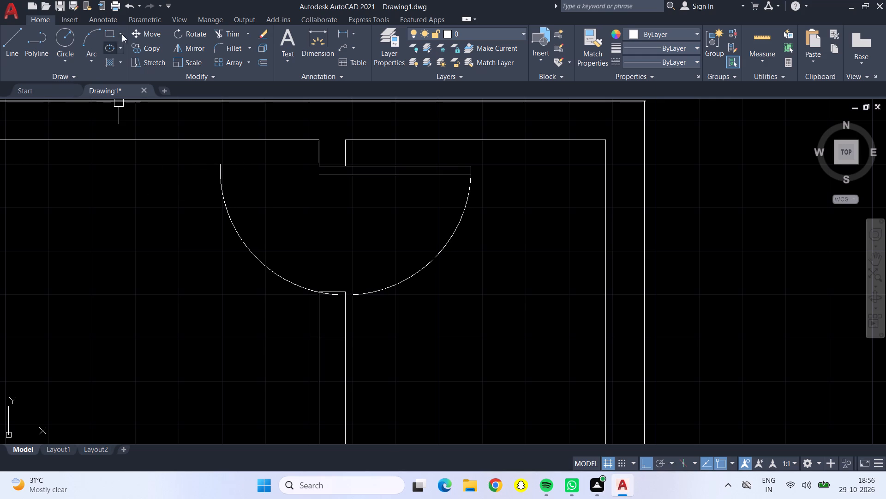
Draw a three-point arc from the top of the door leaf in the small room below the staircase through the opposite wall corner, ending below the wall.
double_click(82, 37)
scroll(263, 261, down, 3)
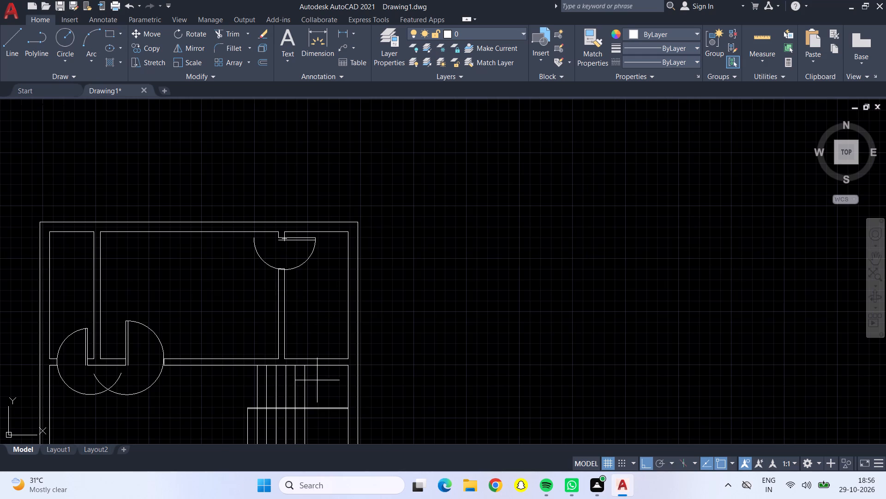
middle_drag(237, 386, 230, 128)
scroll(255, 224, up, 2)
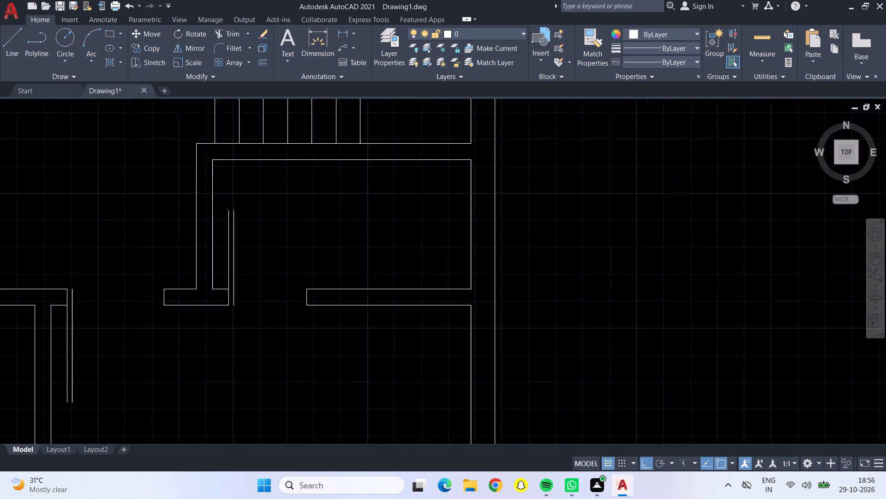
scroll(255, 224, up, 2)
click(184, 190)
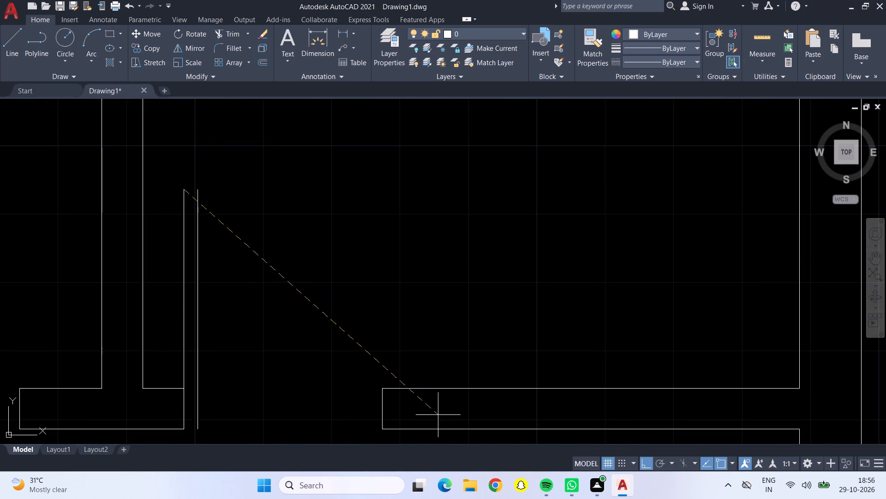
click(380, 389)
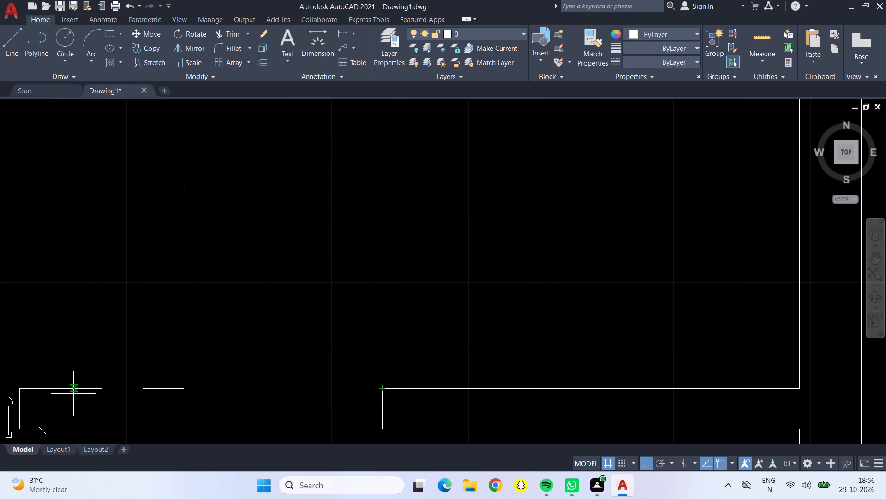
scroll(33, 347, down, 2)
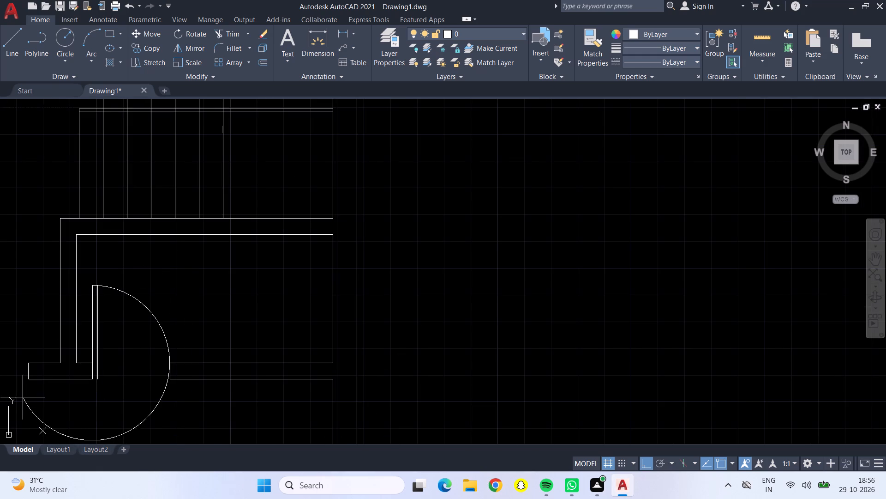
click(48, 423)
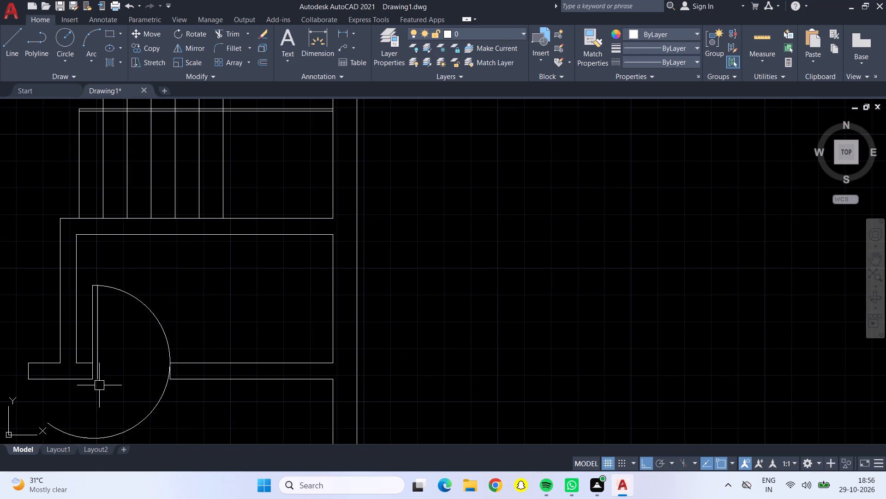
Draw a three-point arc from the bottom of the lower room's downward door leaf through the opposite wall end's lower corner, ending beyond the partition.
scroll(99, 385, down, 2)
middle_drag(60, 359, 221, 323)
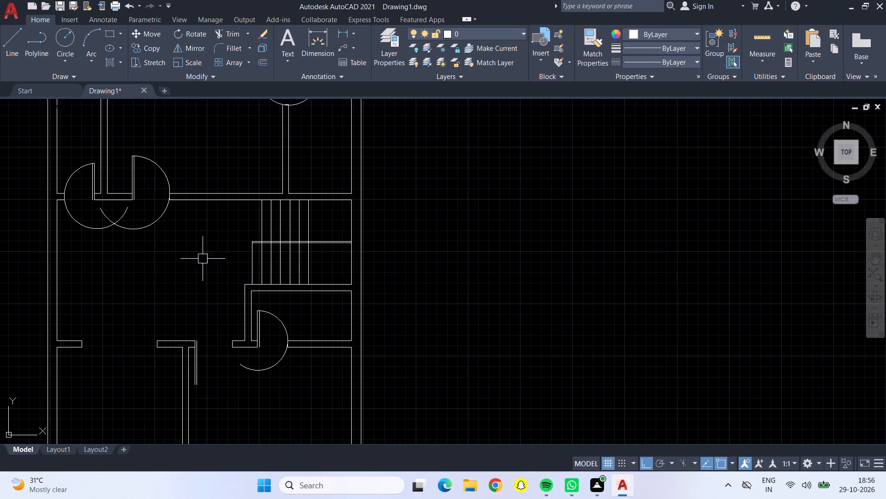
click(91, 43)
scroll(162, 403, up, 3)
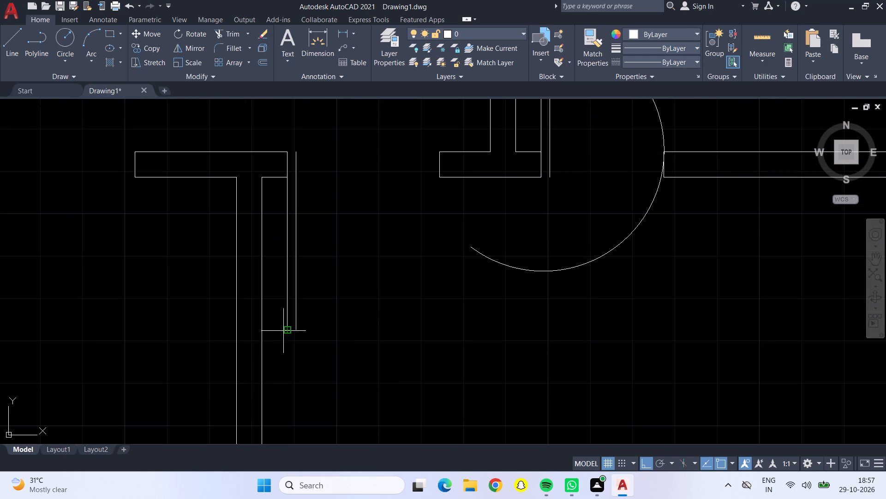
click(287, 330)
click(440, 177)
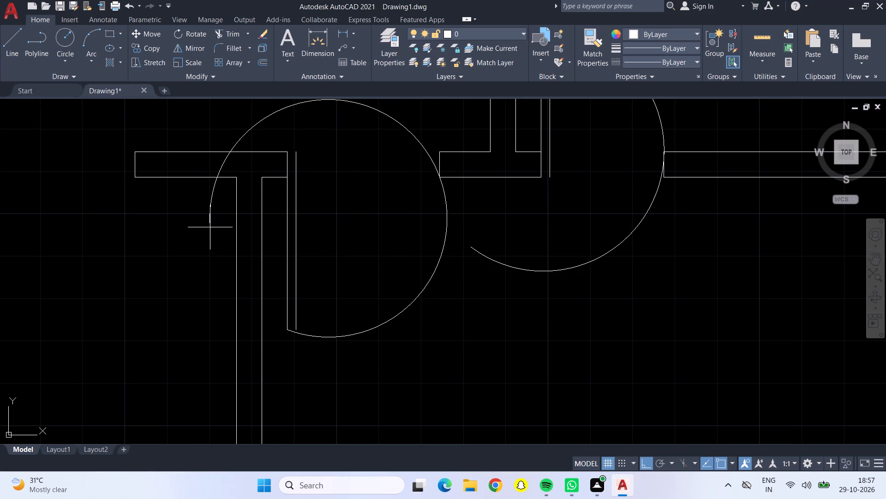
middle_drag(204, 316, 198, 354)
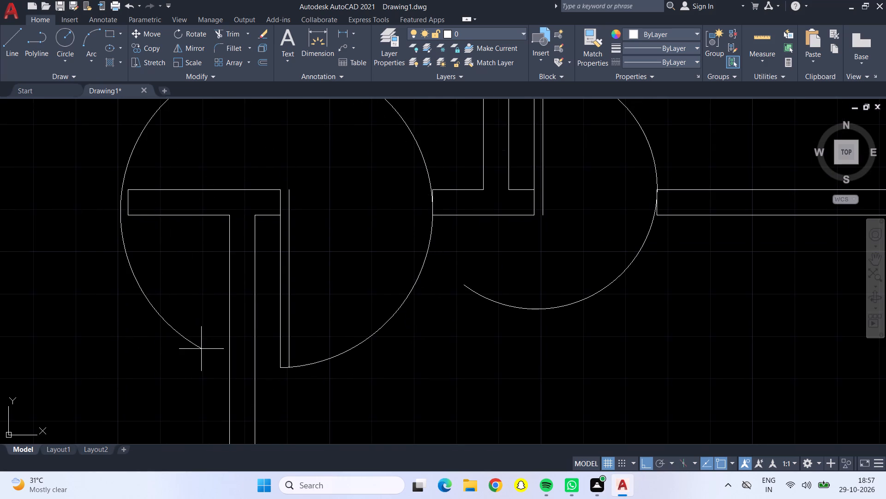
click(199, 345)
Trim the excess arc portions of the lower room's door and the small room's door, leaving only their quarter swings.
scroll(231, 333, down, 3)
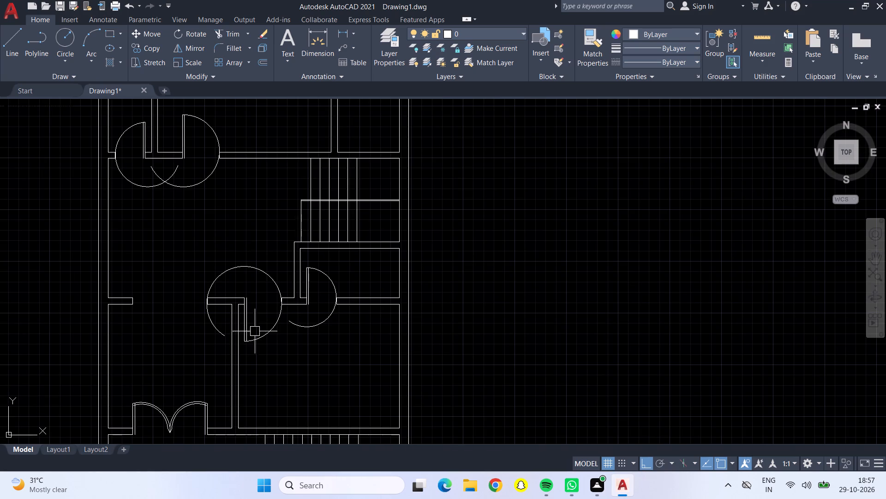
click(232, 35)
click(216, 283)
click(212, 323)
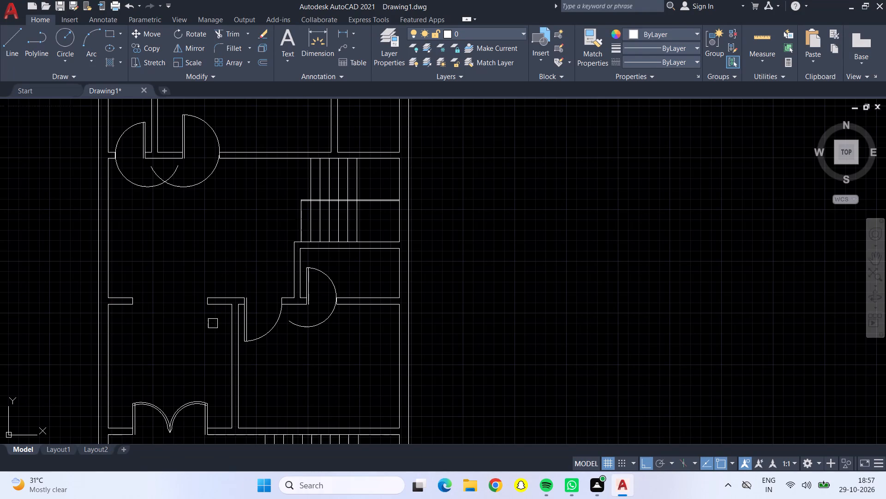
click(300, 327)
Trim the excess arc portions of the upper-left, upper-middle and upper-right rooms' doors, leaving only their quarter swings.
drag(172, 176, 165, 182)
triple_click(160, 183)
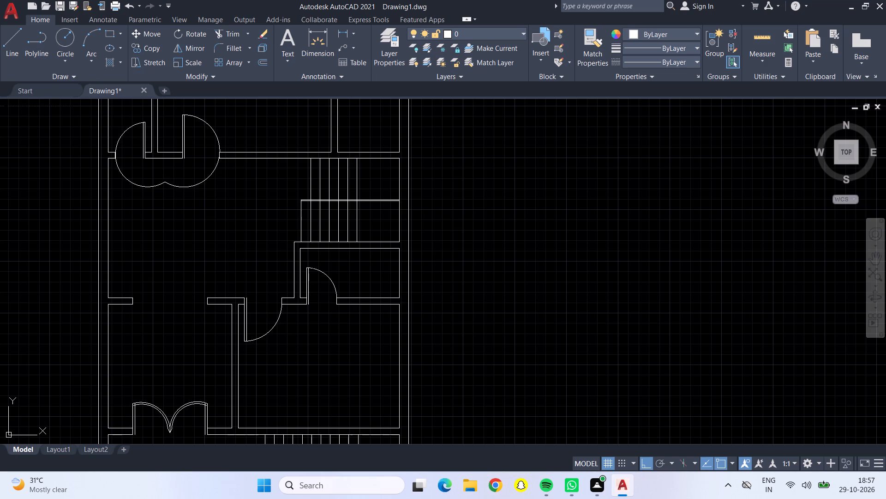
click(160, 183)
click(157, 183)
scroll(174, 213, down, 2)
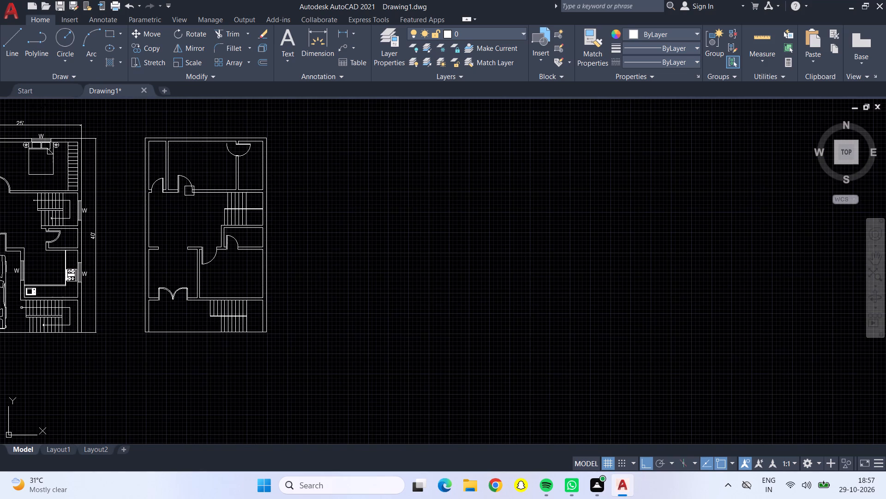
scroll(233, 149, up, 2)
click(222, 156)
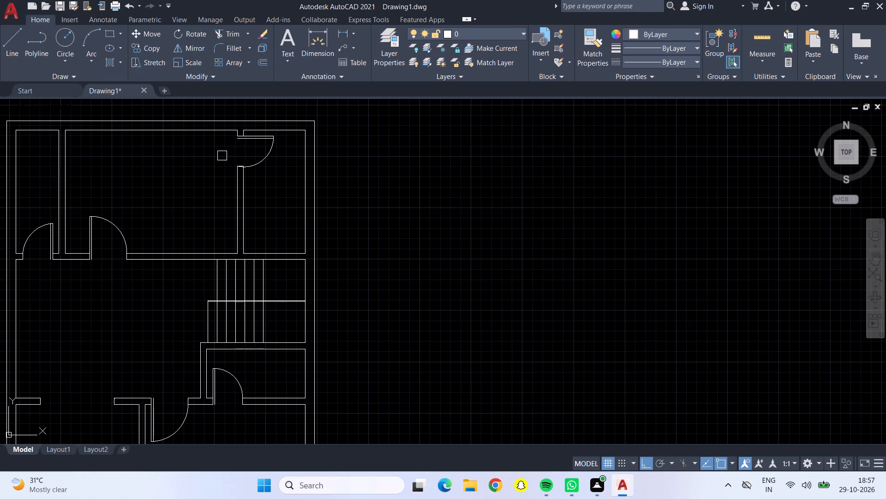
Trim the overshooting ends of the inner arcs and inner leaf lines at both upper corners of the double door.
scroll(238, 170, up, 3)
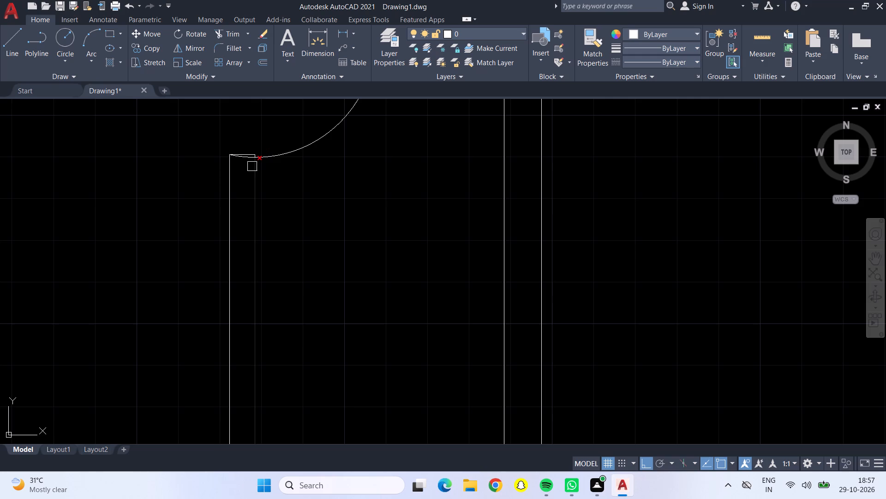
scroll(233, 177, down, 3)
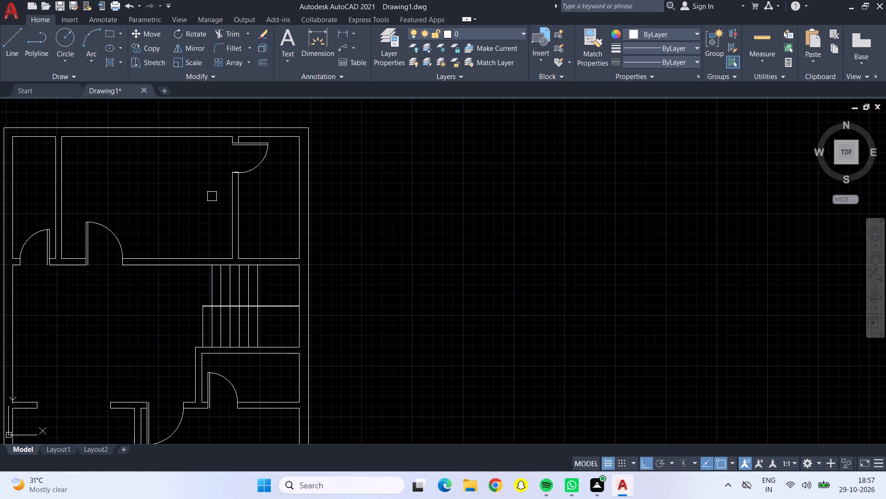
scroll(212, 189, down, 1)
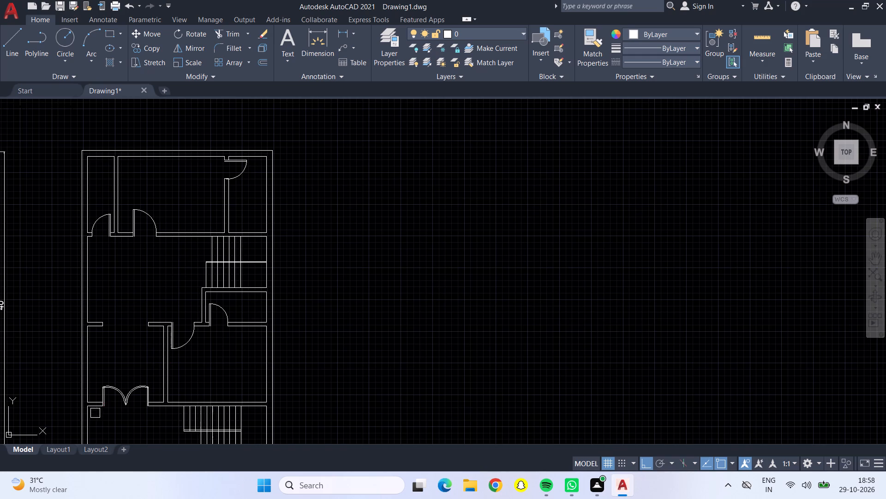
scroll(158, 396, up, 3)
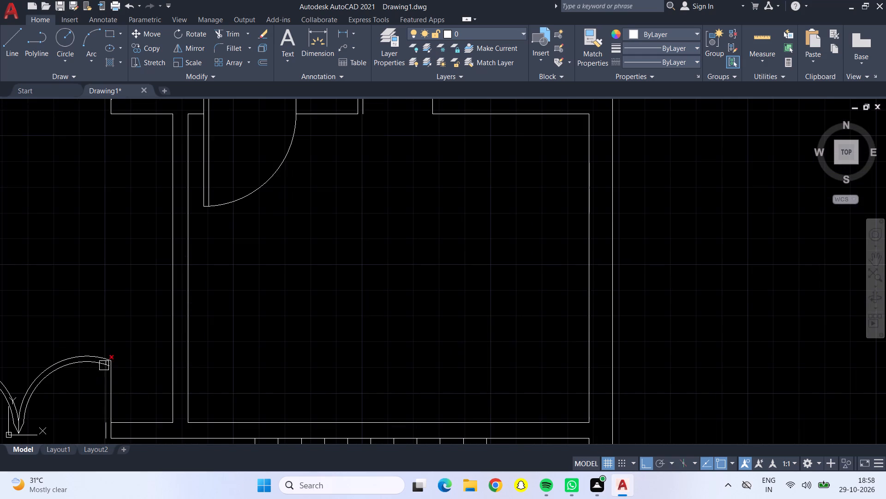
scroll(99, 362, up, 4)
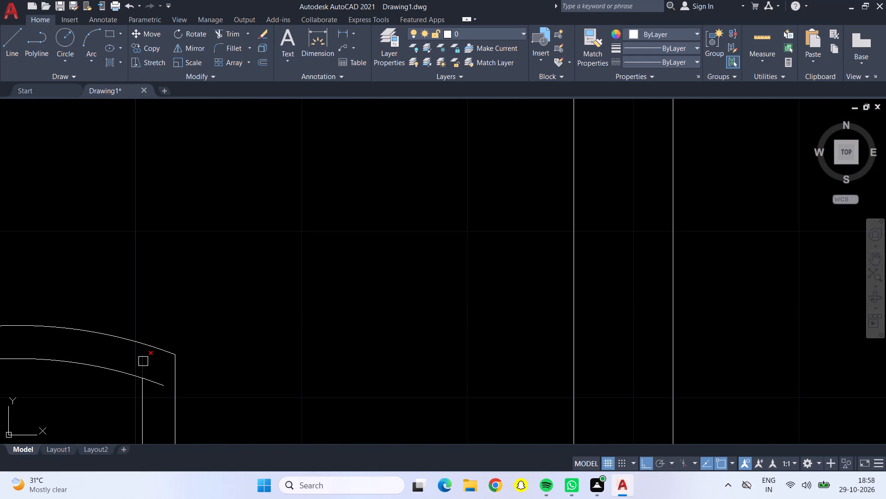
click(143, 361)
click(151, 377)
scroll(146, 242, down, 2)
scroll(132, 287, down, 1)
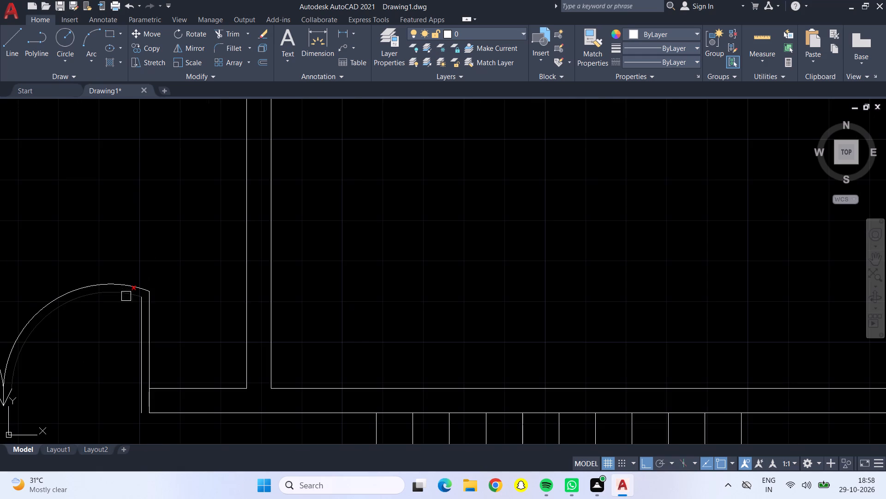
middle_drag(108, 342, 317, 323)
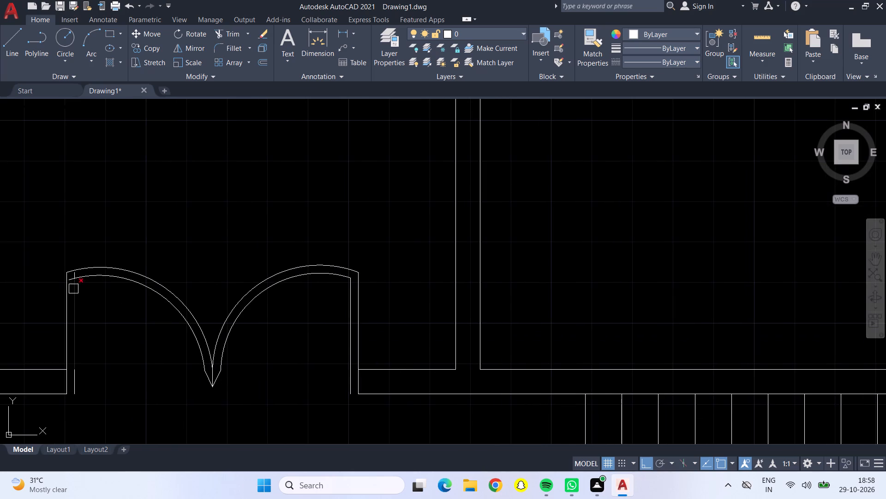
scroll(71, 284, up, 4)
click(70, 251)
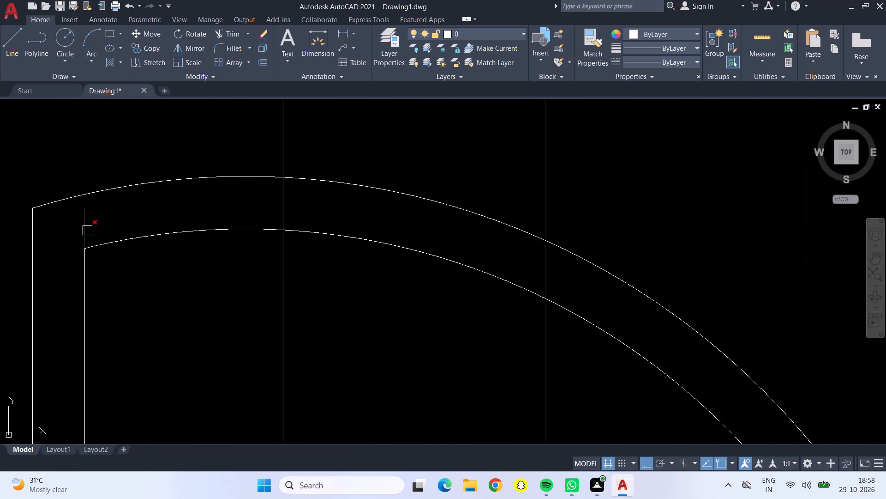
click(87, 231)
Trim the short end of the upper-left room's inner door leaf line that projects above its swing arc.
scroll(87, 230, down, 7)
middle_drag(112, 265, 137, 365)
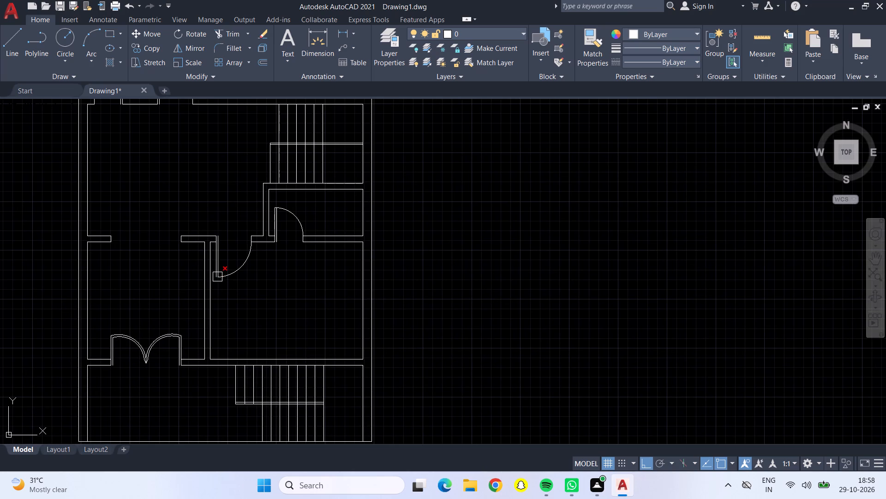
scroll(233, 293, down, 1)
middle_drag(197, 213, 204, 298)
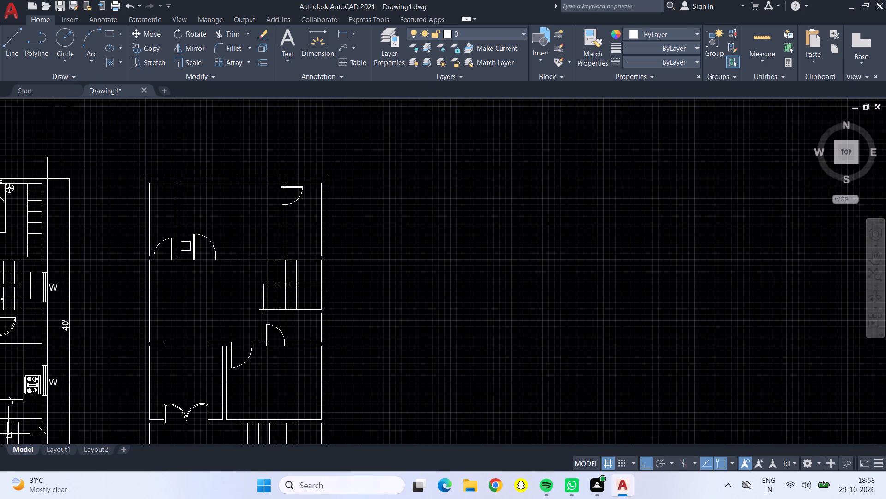
scroll(161, 262, up, 2)
scroll(180, 202, up, 5)
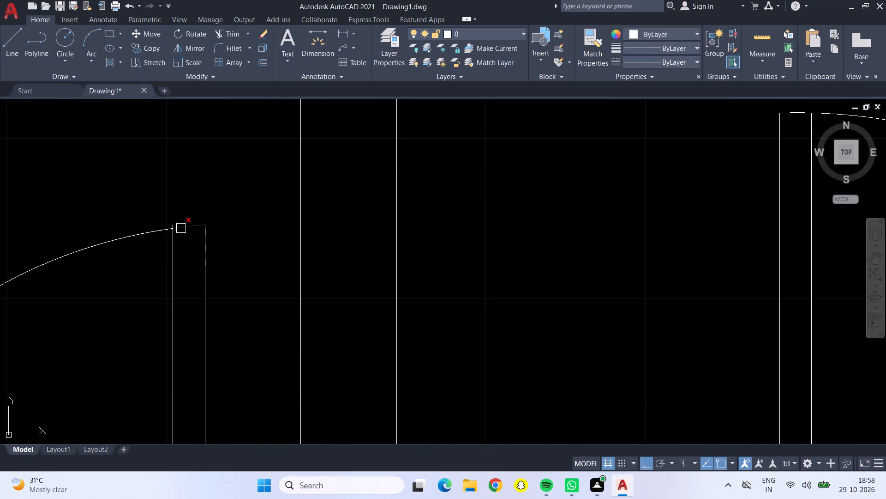
click(170, 222)
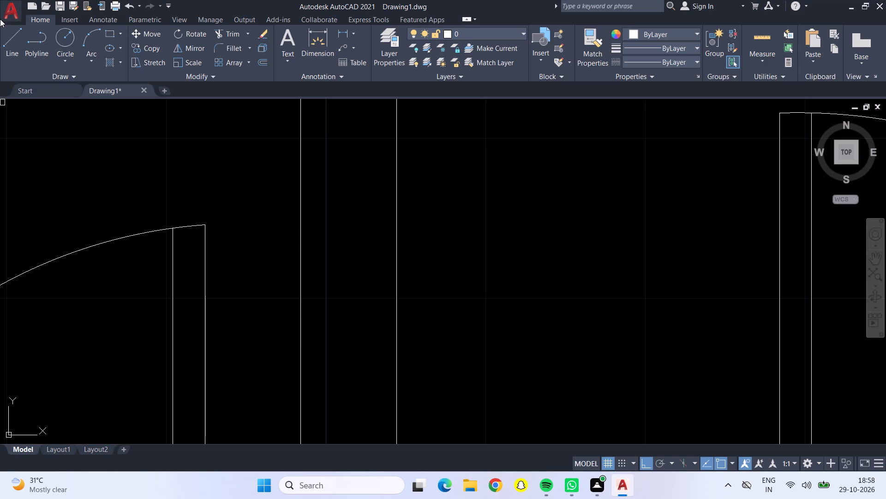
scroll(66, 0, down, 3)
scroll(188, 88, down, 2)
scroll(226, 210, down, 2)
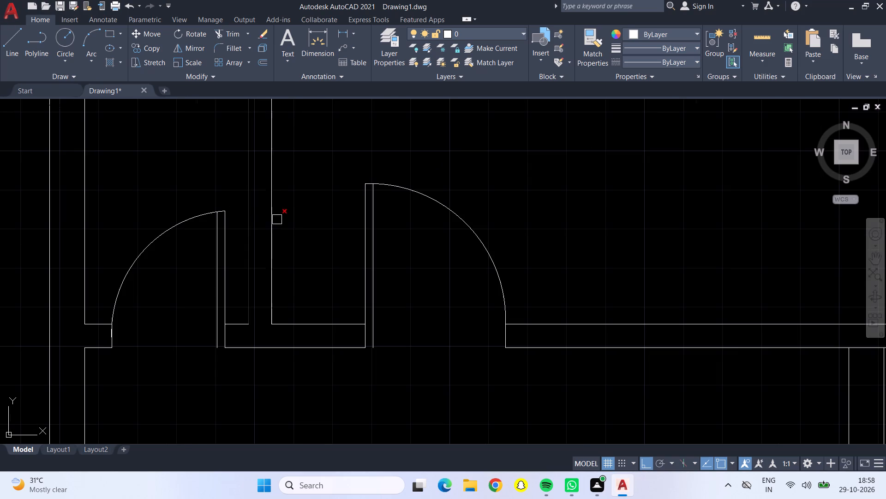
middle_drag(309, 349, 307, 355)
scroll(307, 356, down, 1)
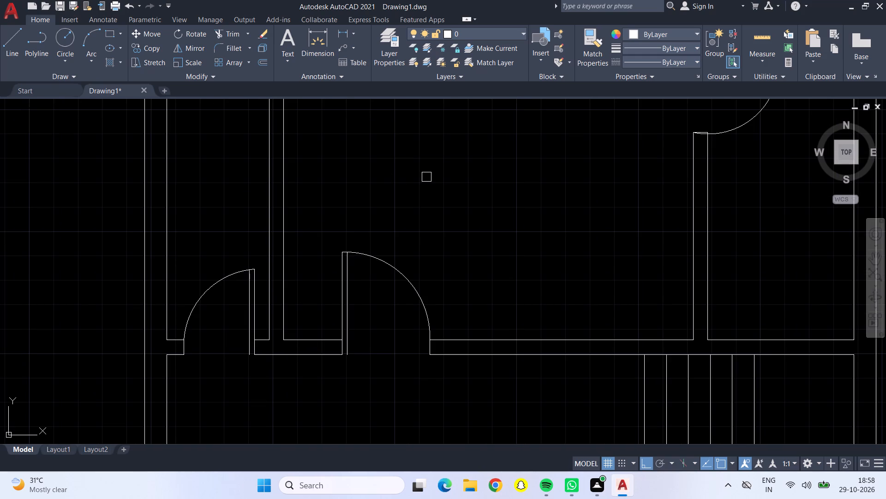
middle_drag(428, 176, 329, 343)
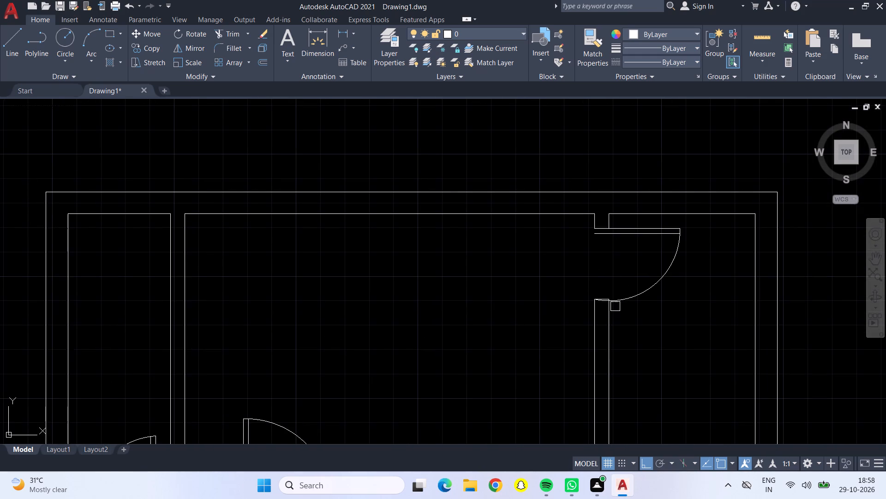
Stretch the lower end of the upper-right room's door swing arc to the room-side corner of the wall end.
scroll(611, 305, up, 5)
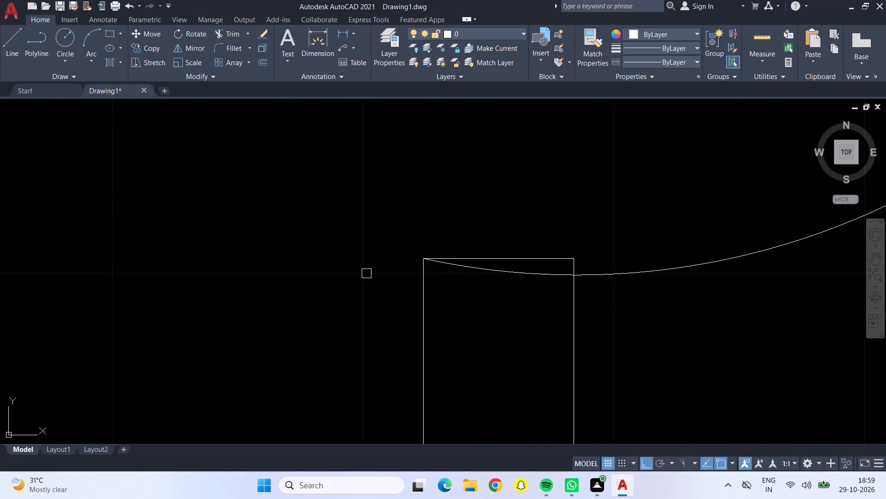
key(Escape)
click(428, 262)
click(428, 262)
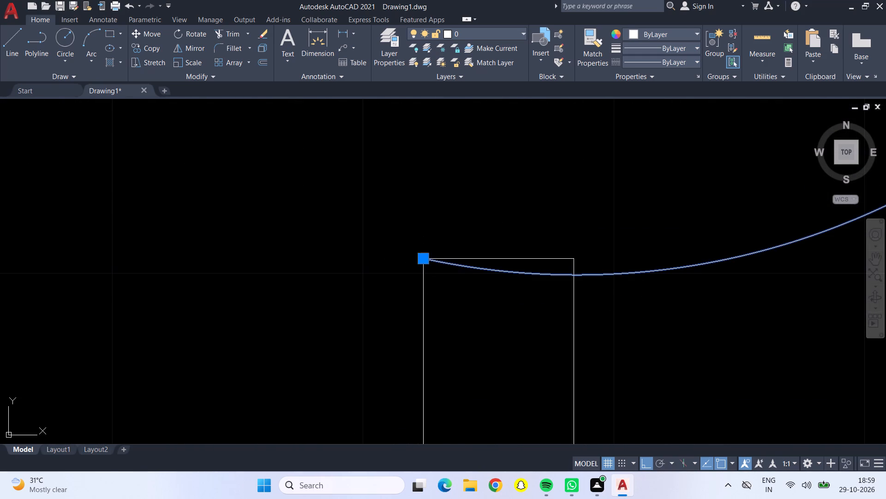
click(428, 259)
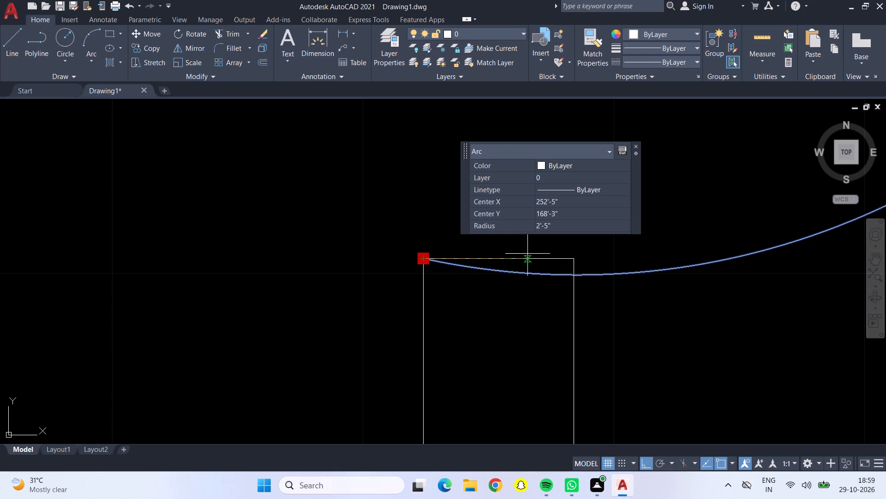
click(575, 260)
key(Return)
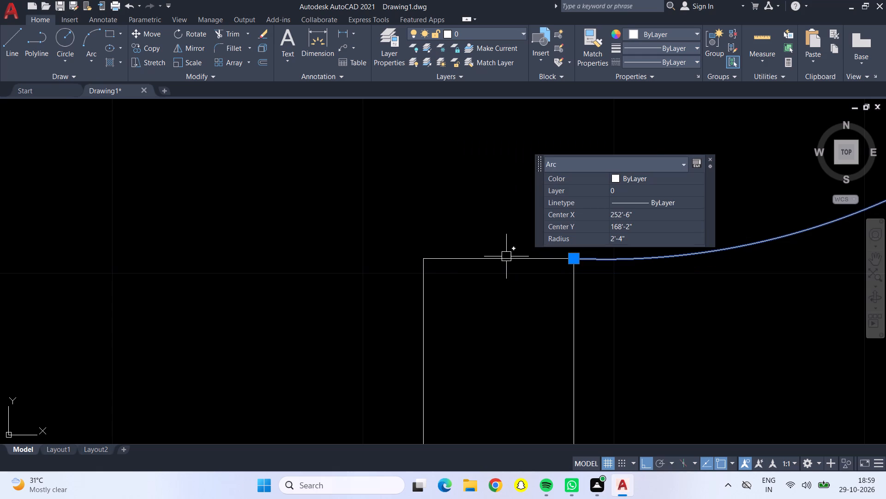
scroll(506, 257, down, 5)
click(581, 289)
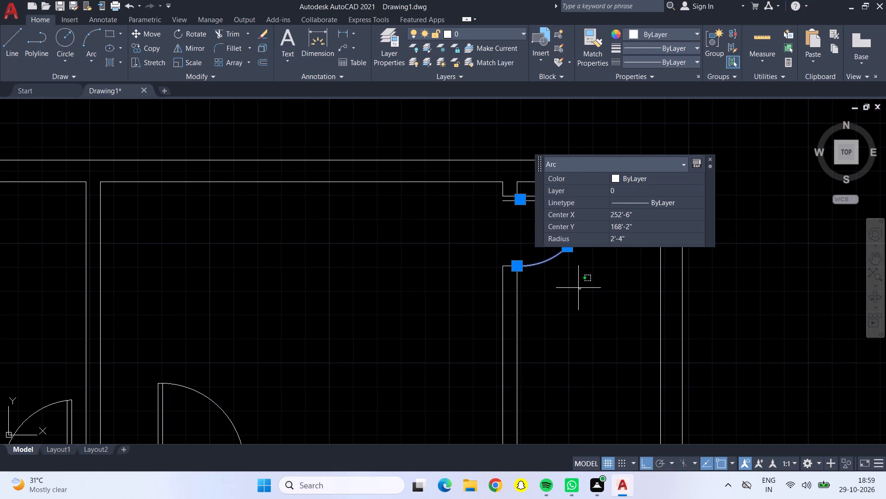
key(Return)
key(Return)
key(Return)
key(Return)
key(Escape)
key(Escape)
key(Escape)
Offset the upper-left room's door swing arc and its adjoining jamb line 2" toward the inside of the door opening.
scroll(607, 257, down, 2)
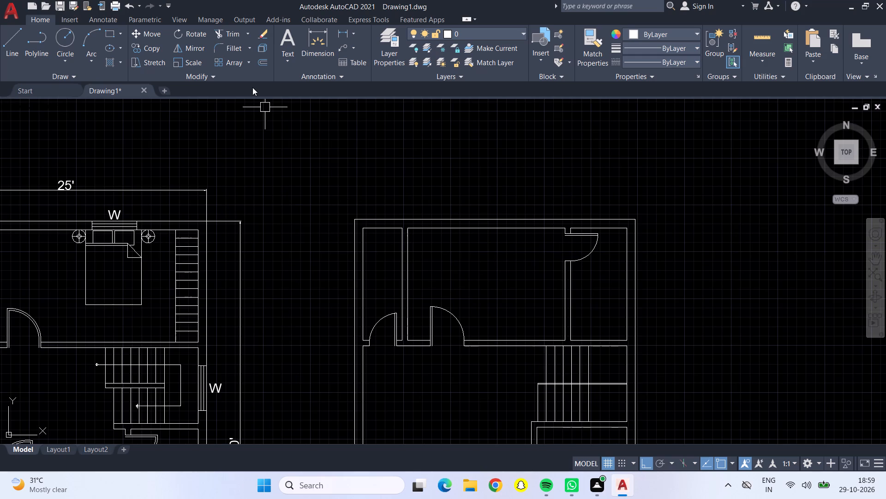
key(o)
key(Return)
text(2")
key(Return)
scroll(386, 339, up, 3)
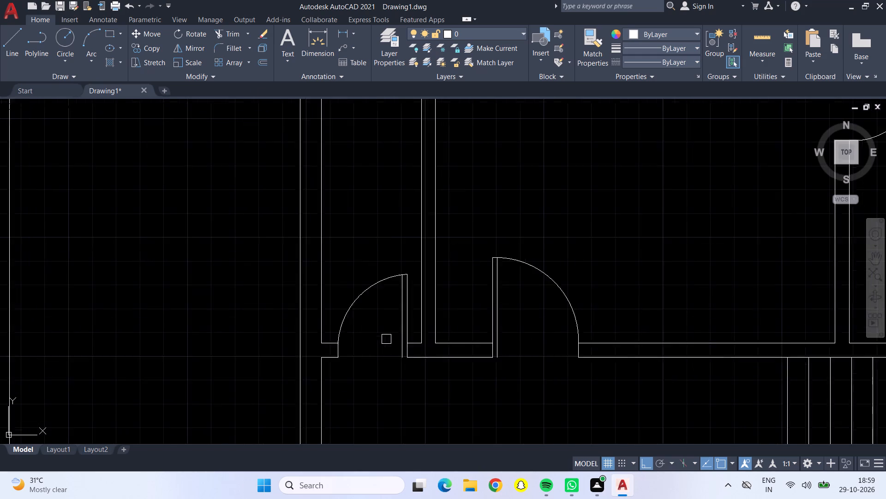
click(374, 252)
click(399, 298)
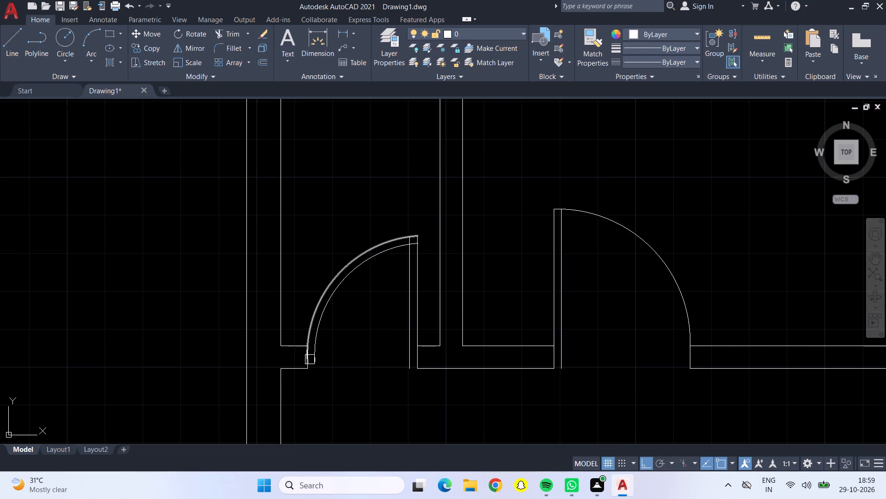
scroll(309, 362, up, 4)
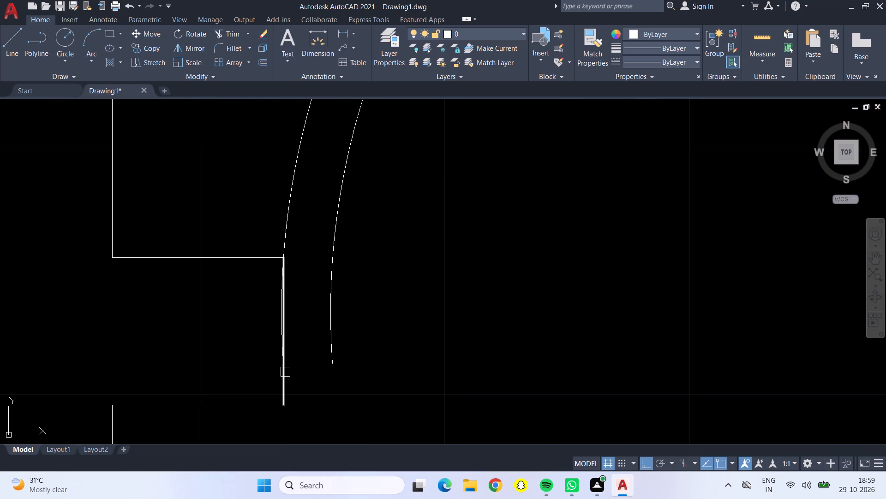
drag(285, 372, 290, 373)
click(311, 383)
scroll(319, 383, down, 4)
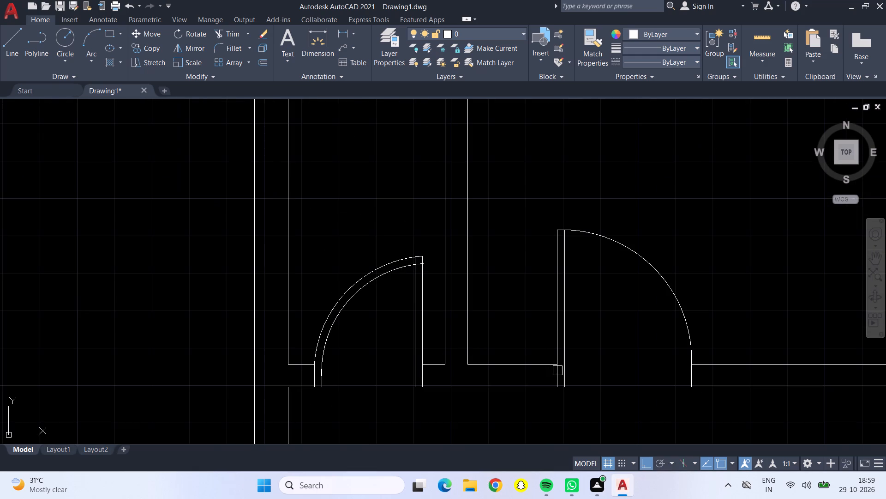
Offset the swing arcs and jamb lines of the upper-middle and upper-right rooms' doors 2" inward.
drag(684, 329, 671, 328)
click(610, 340)
drag(692, 374, 688, 374)
click(657, 374)
scroll(653, 367, down, 3)
scroll(790, 285, up, 2)
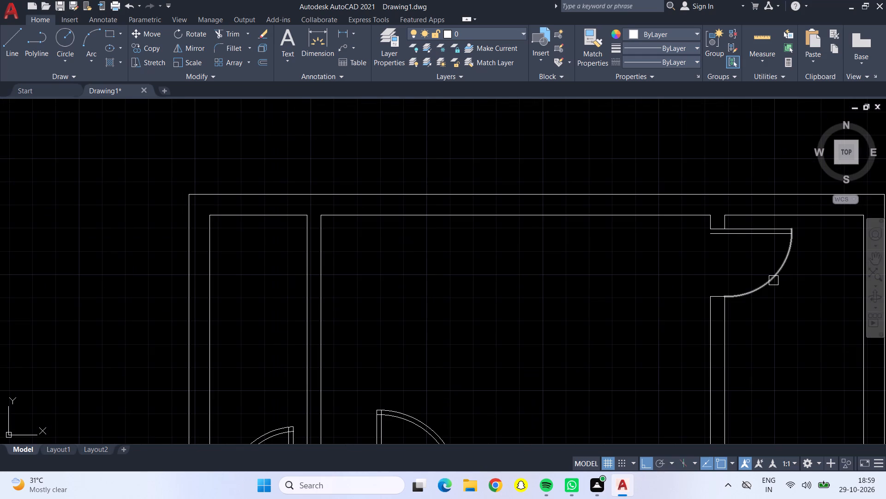
drag(773, 280, 754, 274)
click(722, 260)
click(710, 295)
click(693, 262)
Offset the swing arcs and jamb lines of the lower room's door and the small room's door 2" inward.
scroll(690, 266, down, 4)
scroll(688, 358, up, 4)
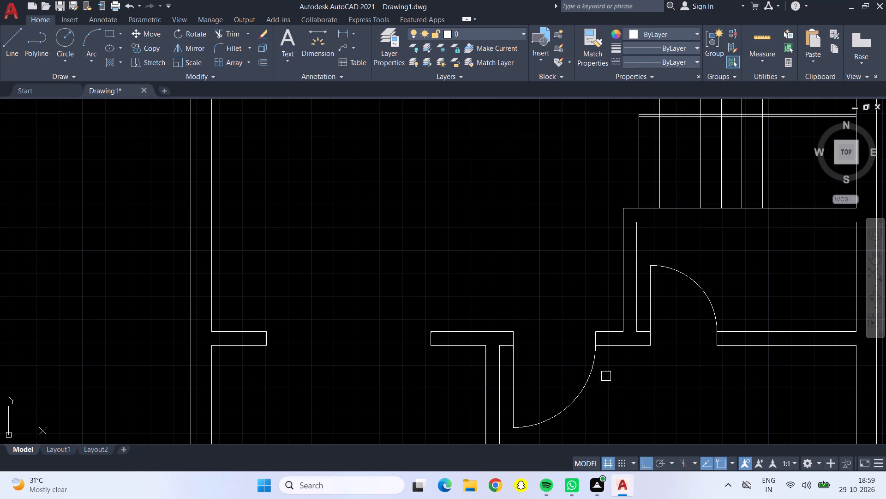
drag(588, 382, 562, 364)
click(527, 346)
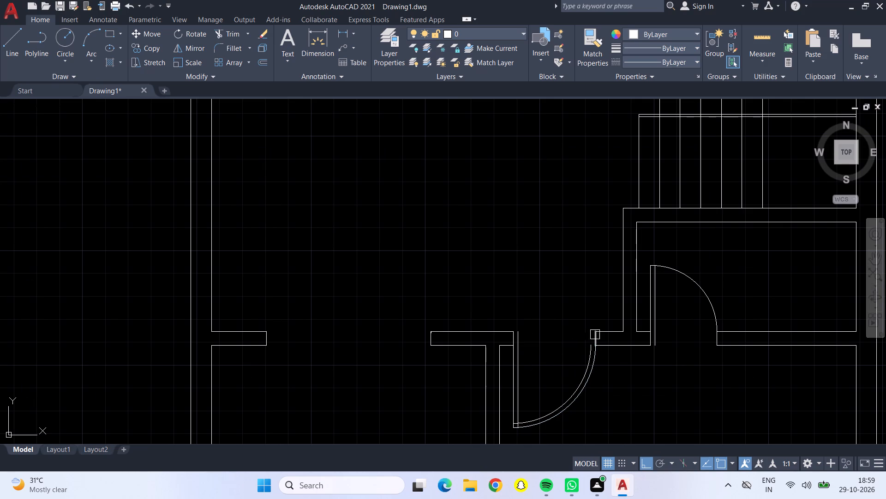
click(592, 336)
click(565, 327)
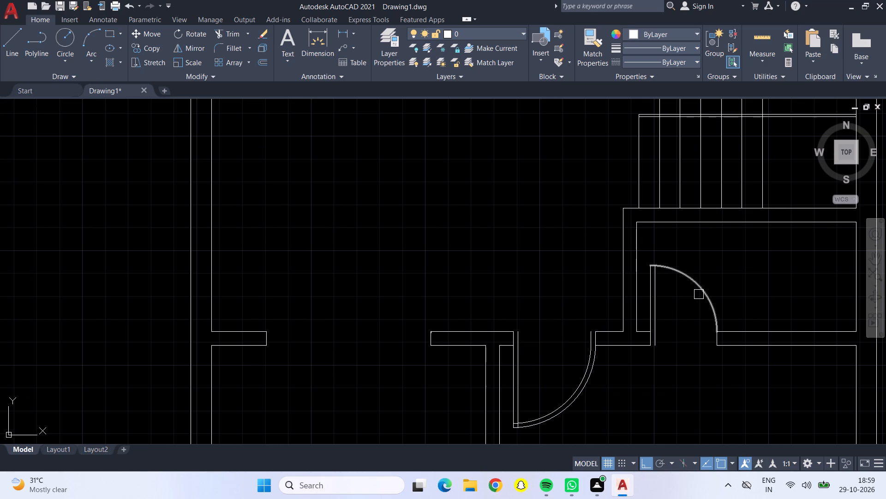
click(699, 294)
click(682, 312)
drag(715, 342, 711, 343)
click(665, 350)
Trim the overlapping ends of the inner arc and inner leaf line at the top corner of the upper-left room's door.
scroll(666, 346, down, 2)
scroll(579, 310, down, 2)
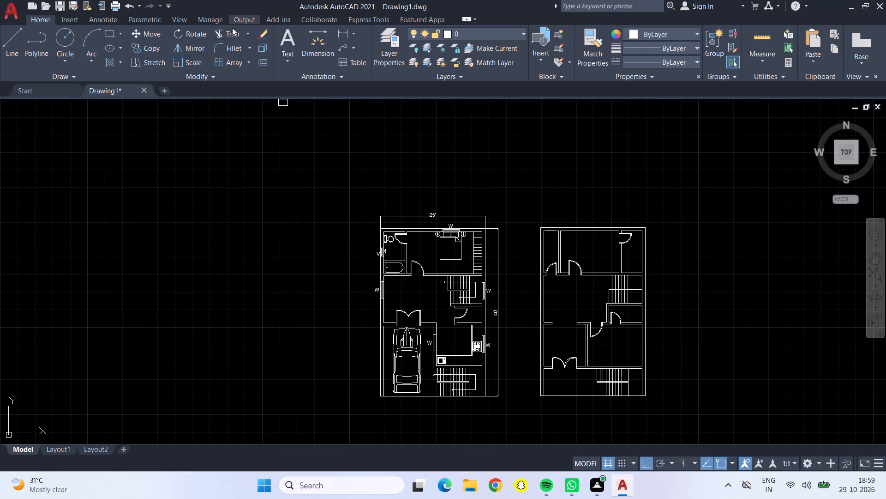
click(231, 31)
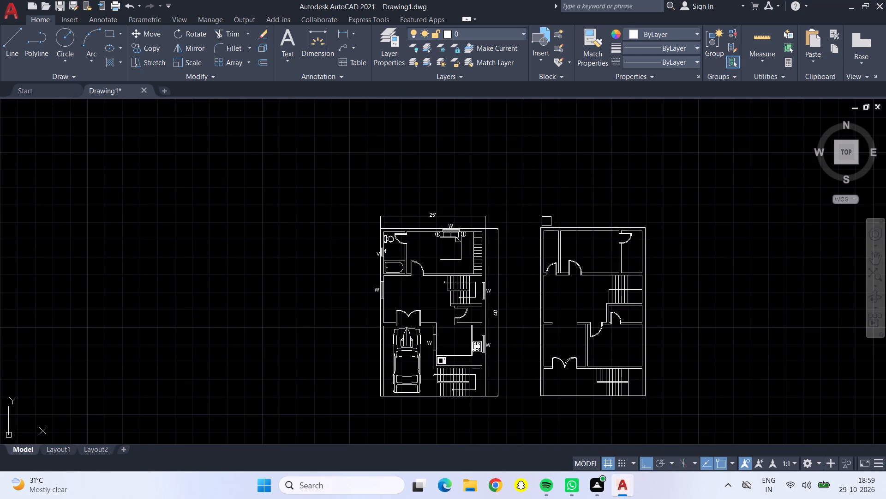
scroll(553, 265, up, 9)
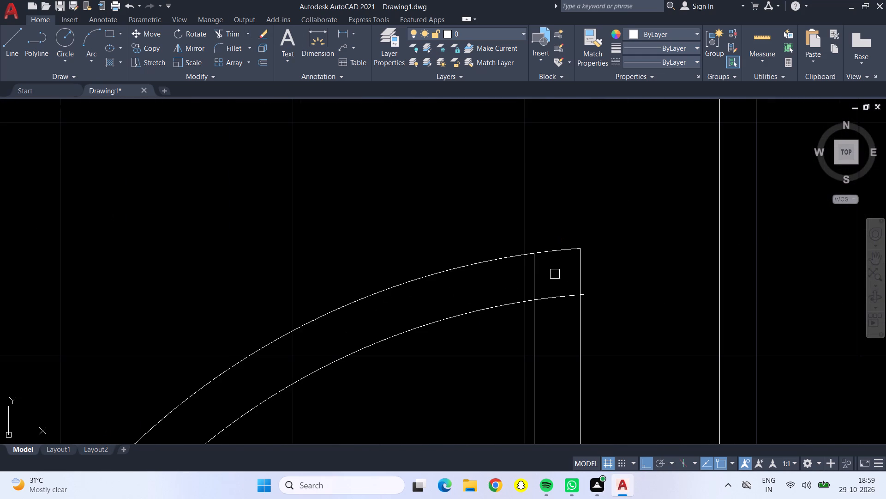
drag(521, 264, 549, 304)
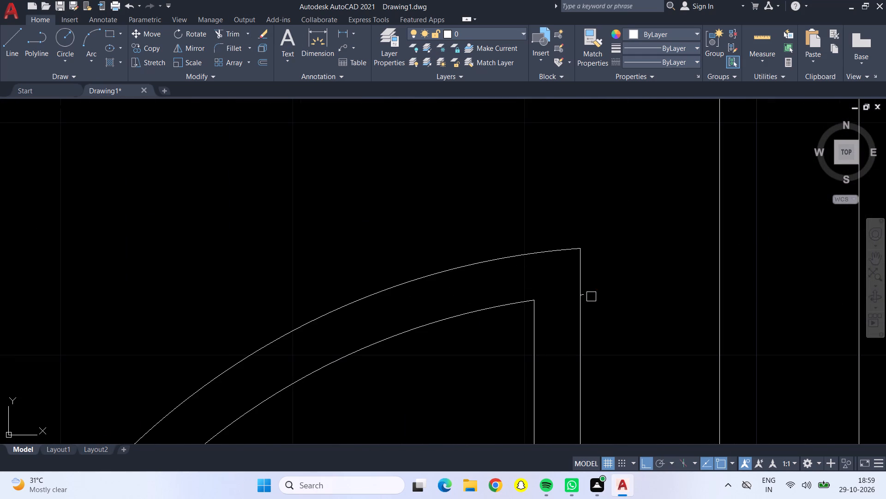
click(587, 294)
Trim the leftover outer and inner arc portions that bulge past the jamb lines of the upper-left room's door.
scroll(587, 294, down, 3)
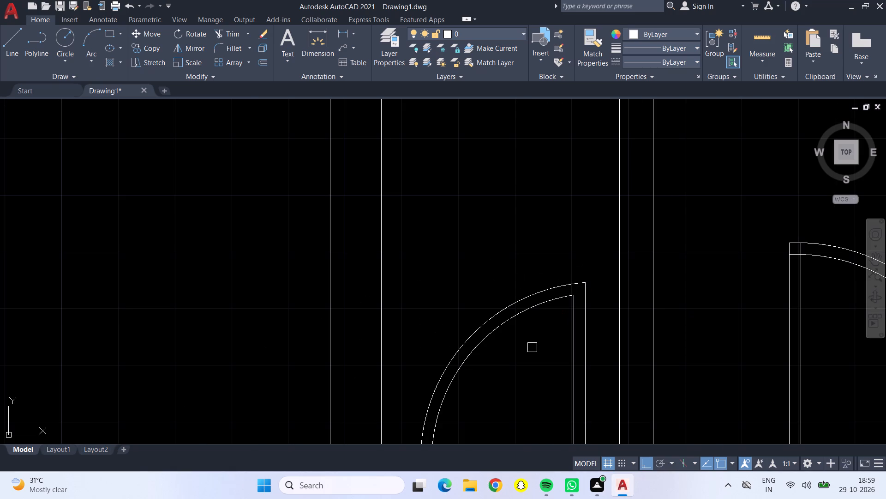
middle_drag(532, 347, 537, 252)
scroll(432, 373, up, 4)
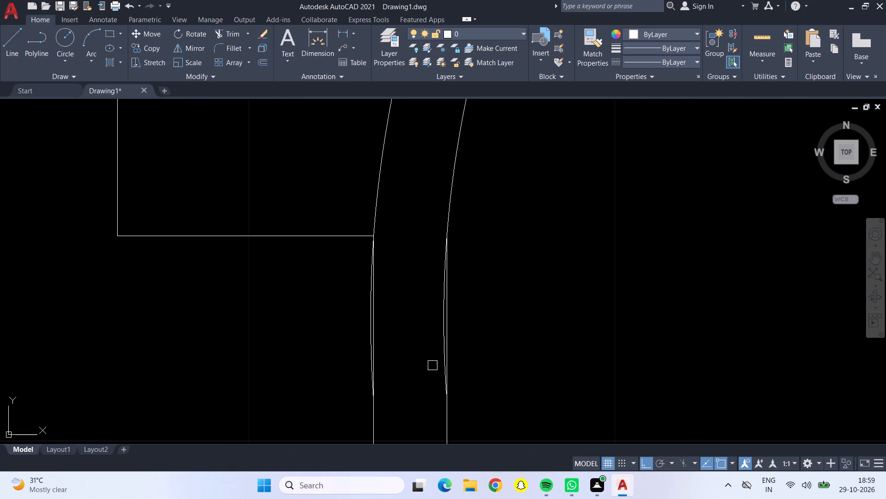
click(369, 309)
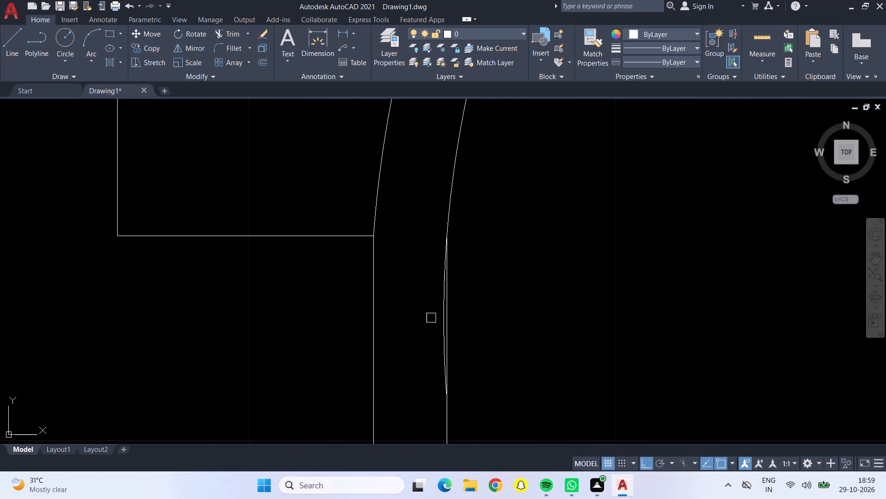
click(440, 321)
scroll(442, 333, down, 4)
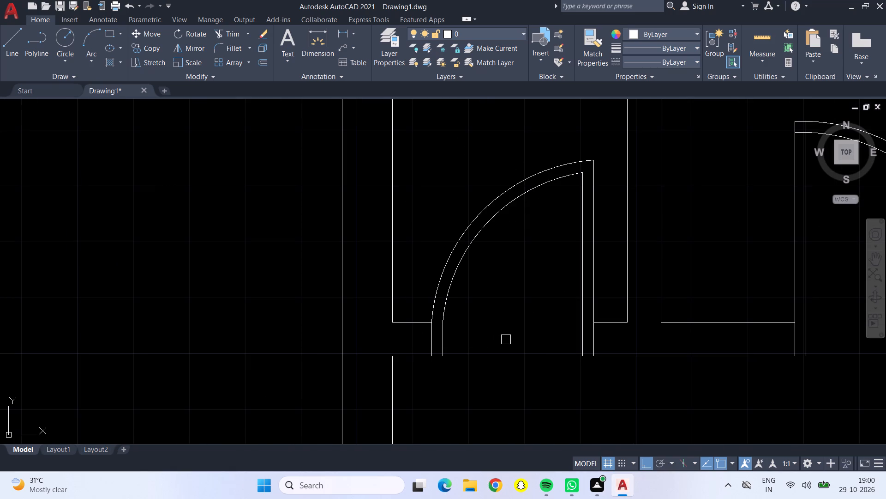
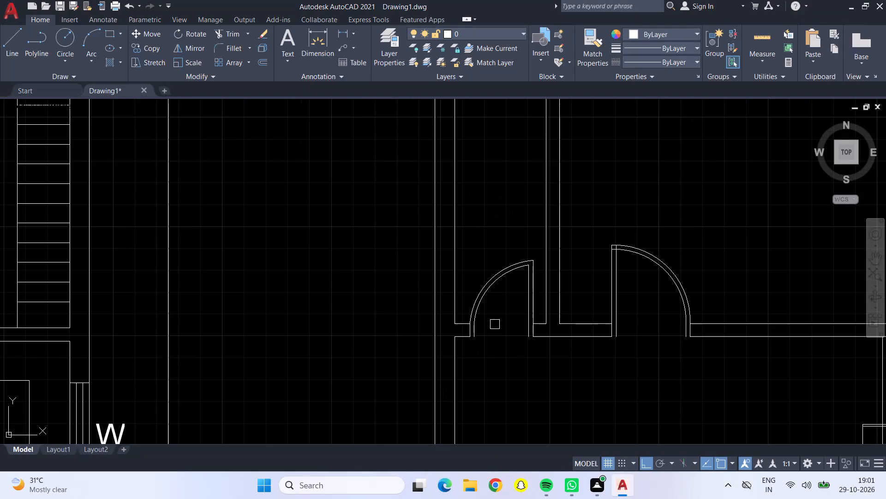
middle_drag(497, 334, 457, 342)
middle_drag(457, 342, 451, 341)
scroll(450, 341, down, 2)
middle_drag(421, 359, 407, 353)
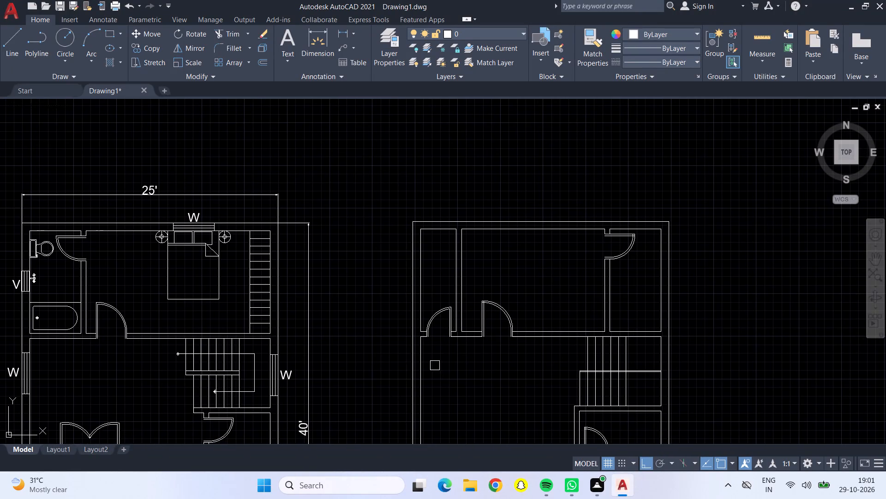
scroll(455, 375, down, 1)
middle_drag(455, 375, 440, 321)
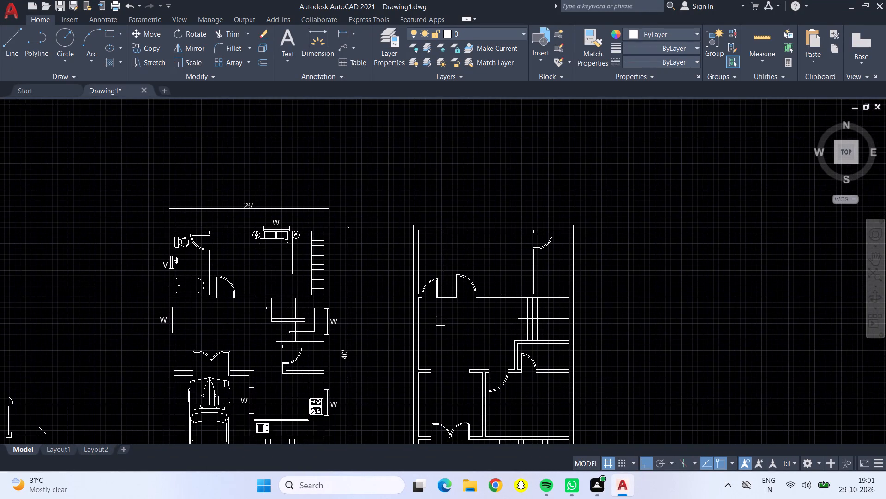
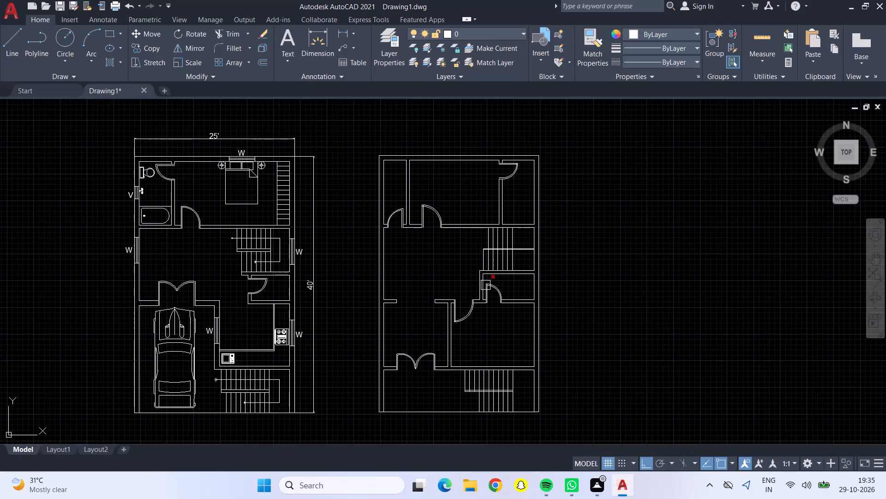
Trim the overlapping arc and leaf lines at the leaf corners of the two single doors below the upper staircase in the second plan.
scroll(485, 285, up, 5)
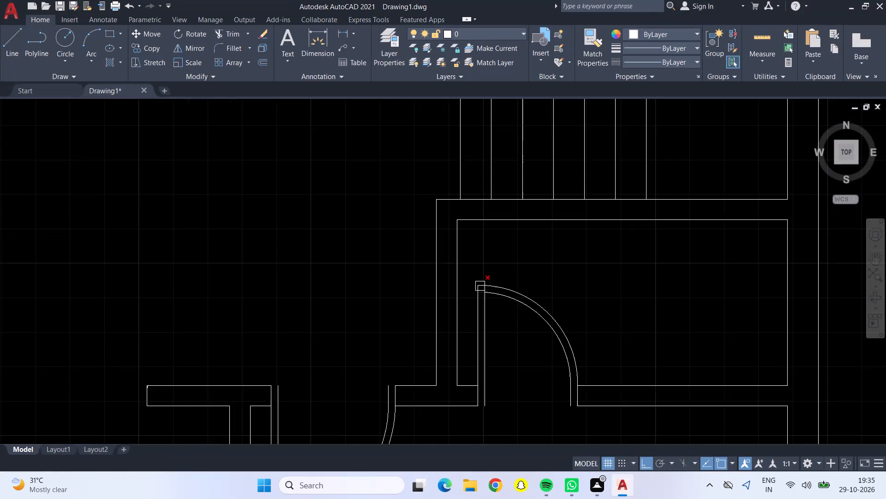
scroll(479, 286, up, 4)
drag(536, 240, 494, 296)
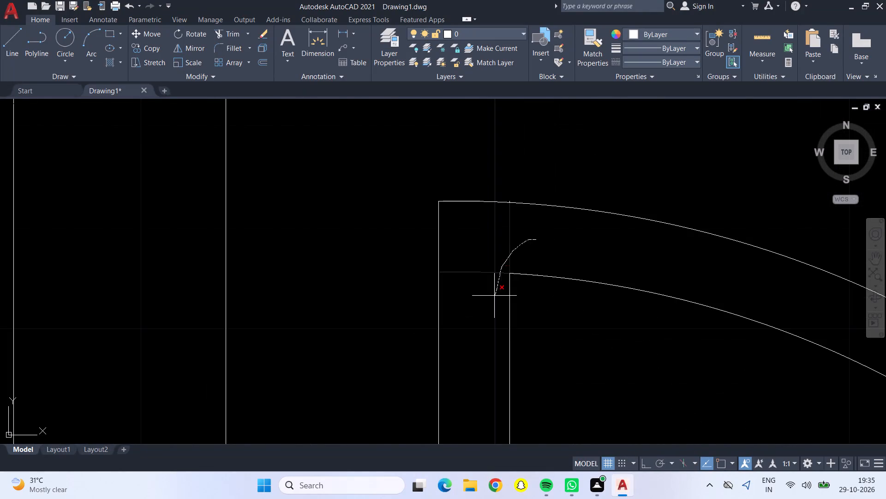
scroll(491, 298, down, 6)
middle_drag(443, 439, 431, 357)
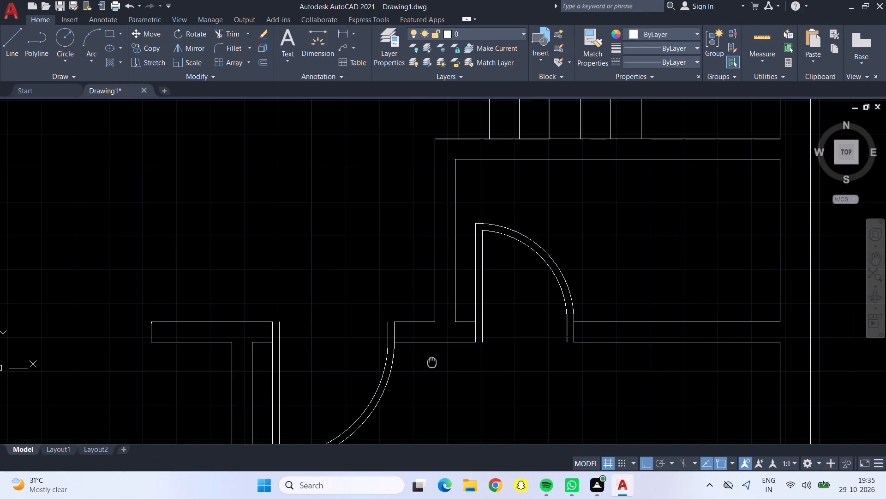
middle_drag(431, 357, 433, 300)
scroll(246, 398, up, 4)
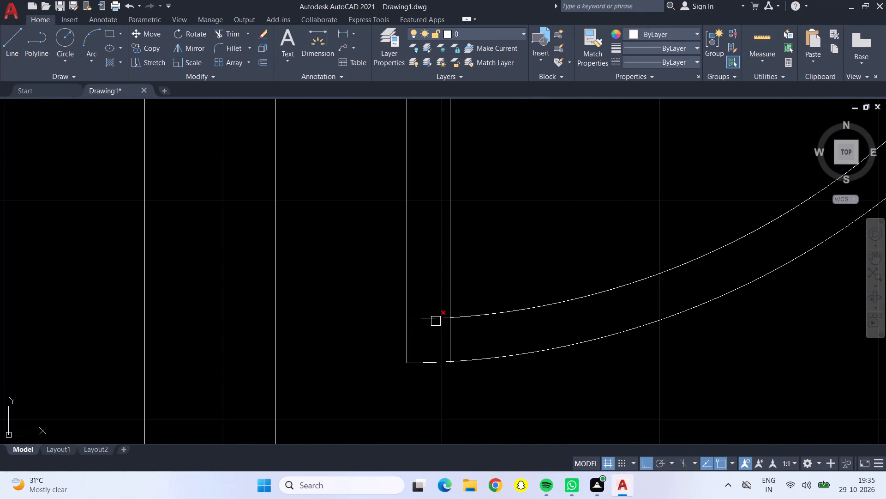
drag(425, 301, 463, 338)
Trim the overlapping arc and leaf lines at the leaf corner of the door into the second plan's large top room.
scroll(464, 341, down, 3)
scroll(464, 341, up, 1)
scroll(464, 341, down, 1)
scroll(497, 252, down, 2)
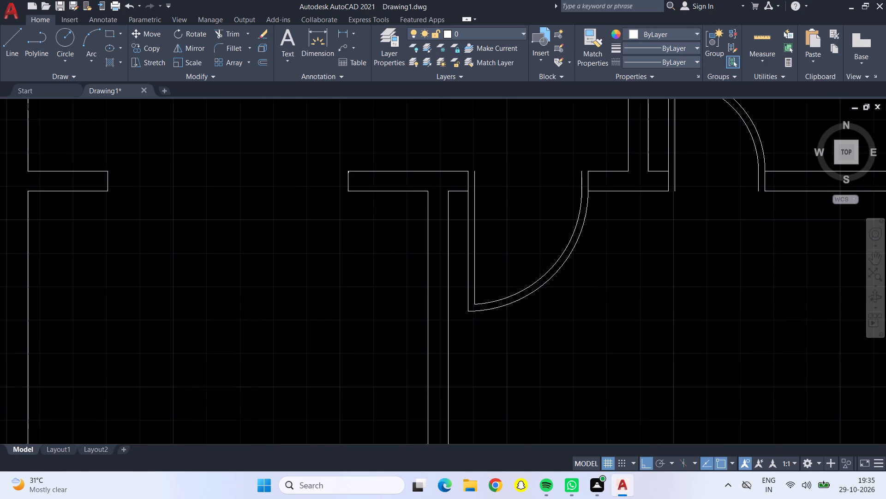
middle_drag(511, 233, 474, 498)
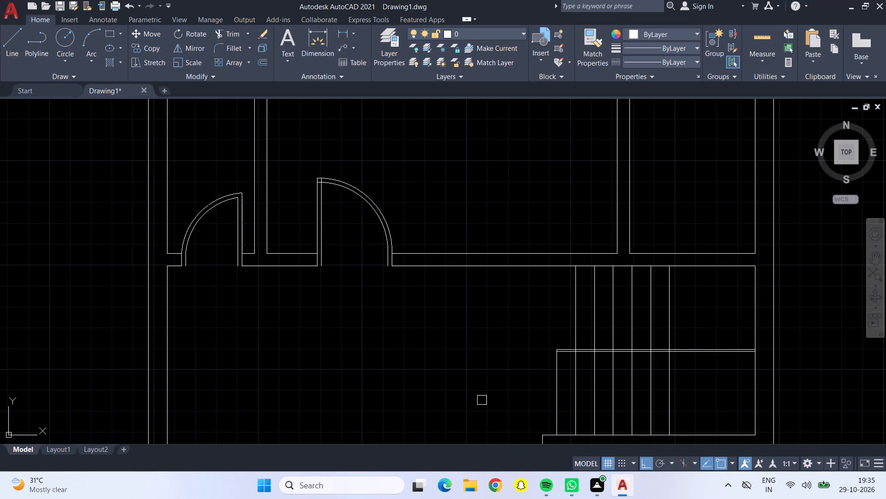
scroll(308, 177, up, 5)
scroll(431, 220, up, 2)
drag(436, 190, 423, 189)
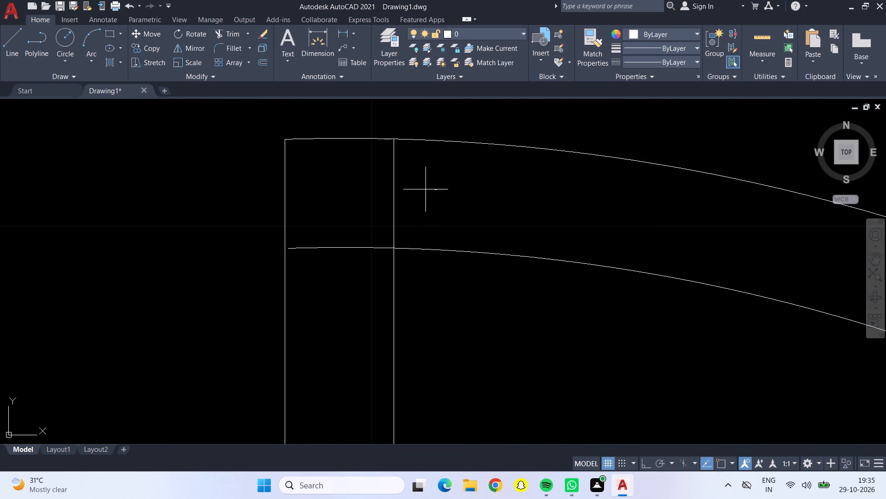
drag(423, 189, 353, 301)
Trim the overlapping lines at the leaf corner of the door into the second plan's narrow top-left room, and finish trimming.
scroll(353, 301, down, 6)
scroll(515, 263, down, 4)
scroll(629, 208, up, 8)
drag(526, 220, 599, 262)
scroll(602, 263, down, 1)
scroll(603, 264, up, 1)
scroll(603, 265, down, 9)
scroll(468, 301, down, 4)
middle_drag(444, 323, 431, 205)
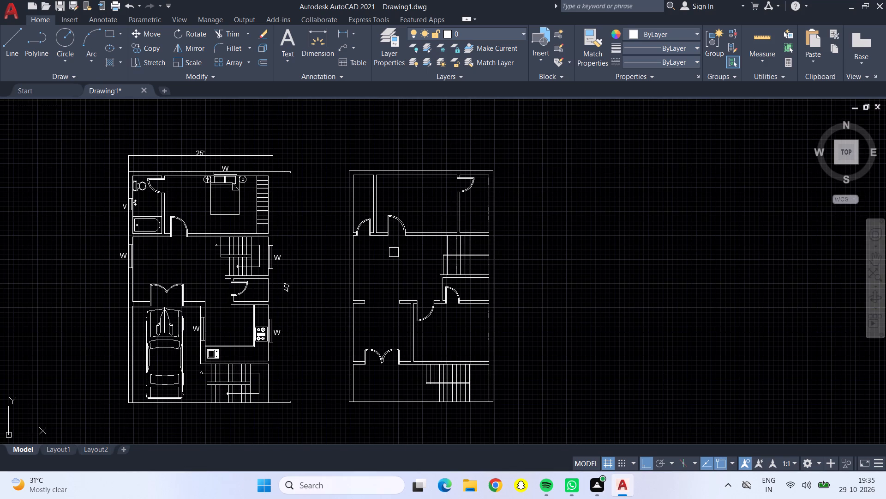
key(Escape)
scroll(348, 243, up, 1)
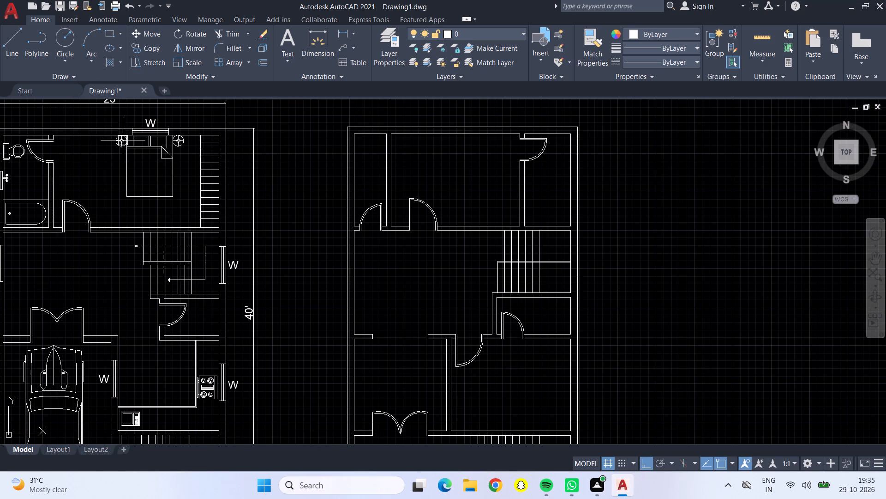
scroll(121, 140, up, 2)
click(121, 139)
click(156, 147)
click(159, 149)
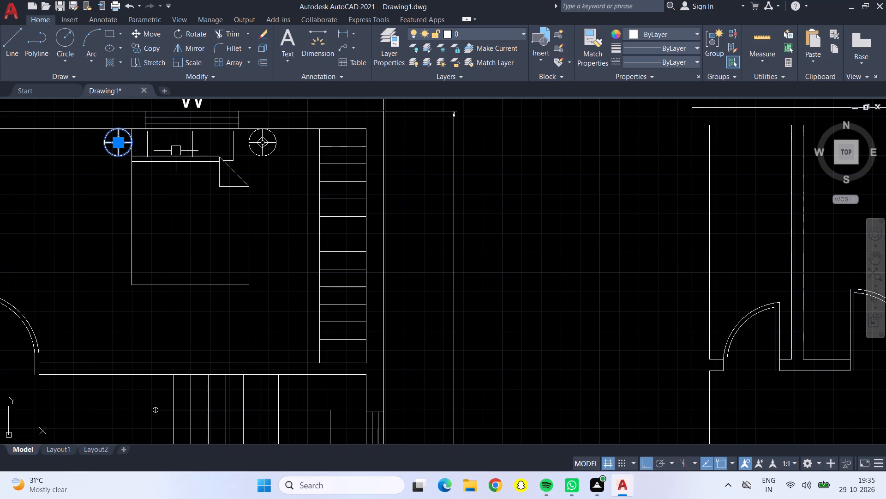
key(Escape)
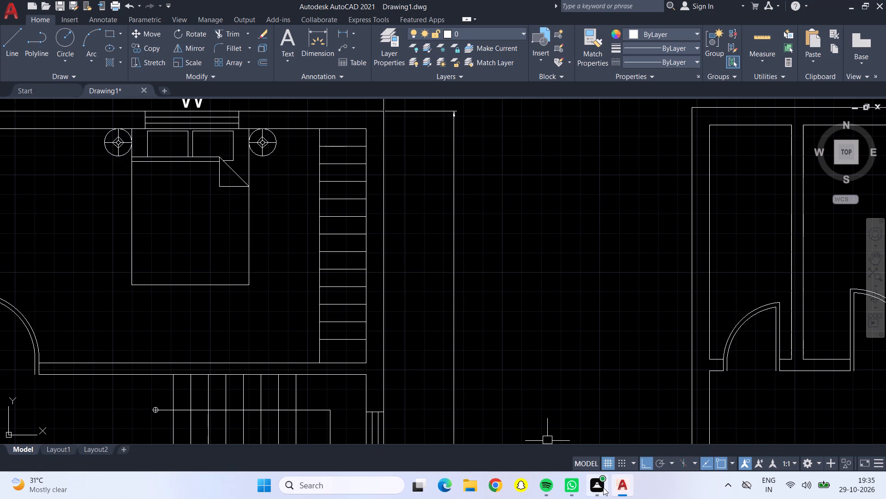
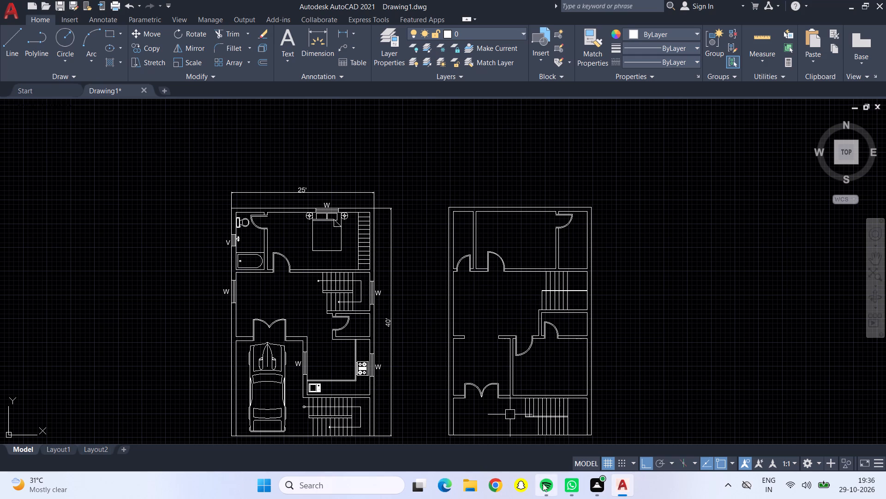
Draw a U-shaped direction line through the second plan's upper staircase, about 6' across the upper flight, about 4' down, and back into the lower flight.
scroll(475, 347, up, 1)
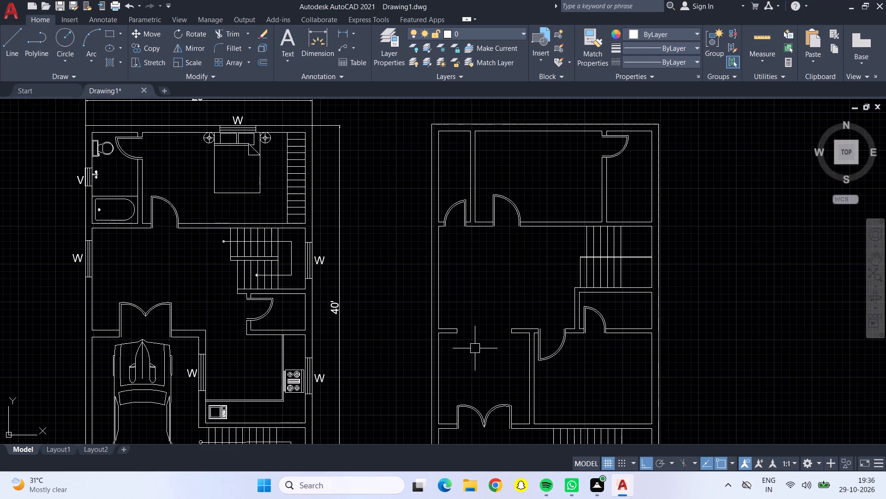
scroll(484, 363, down, 1)
middle_drag(484, 363, 444, 334)
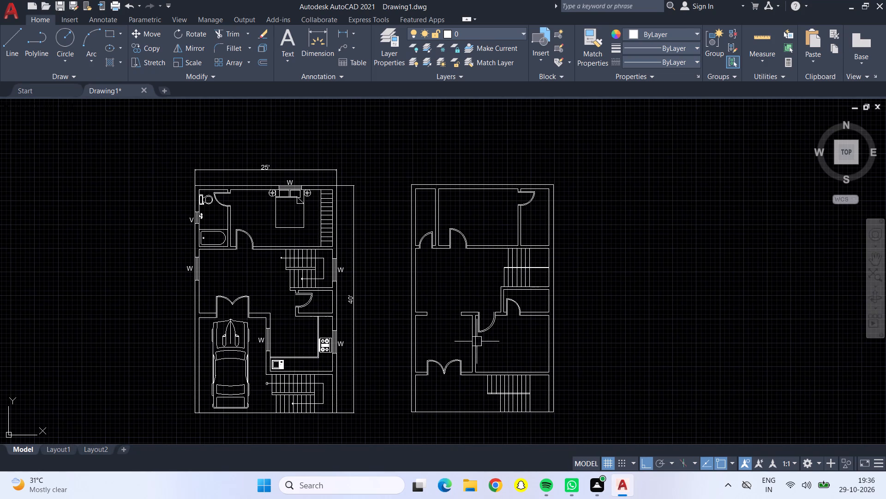
middle_drag(508, 352, 467, 341)
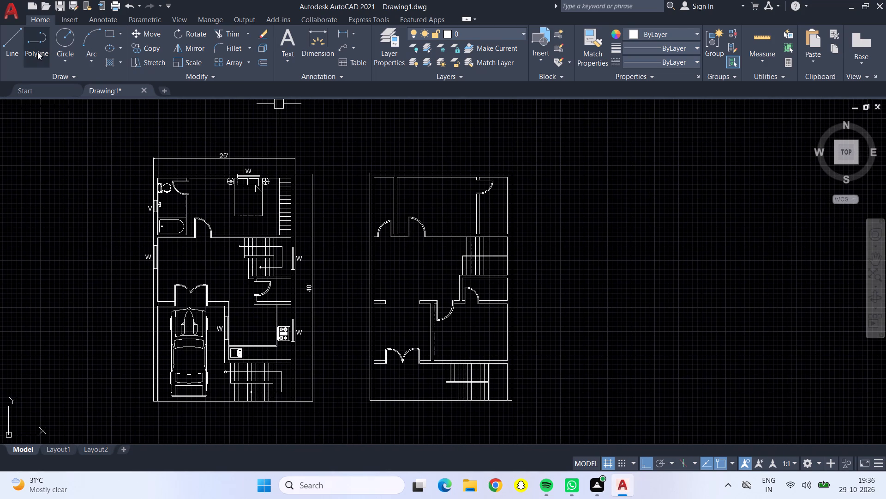
click(19, 42)
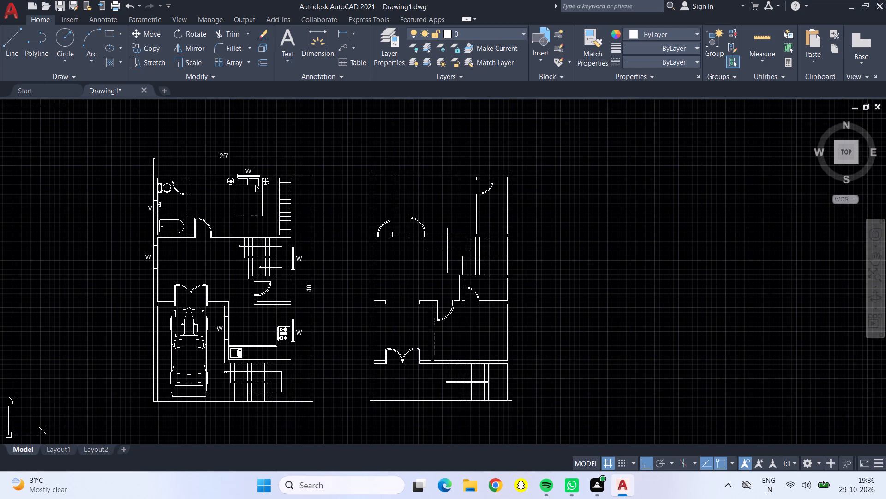
scroll(451, 250, up, 2)
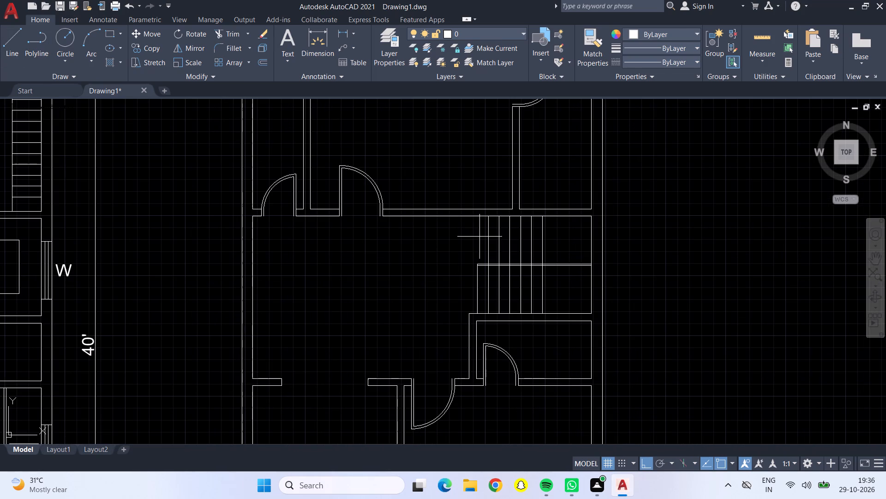
click(479, 237)
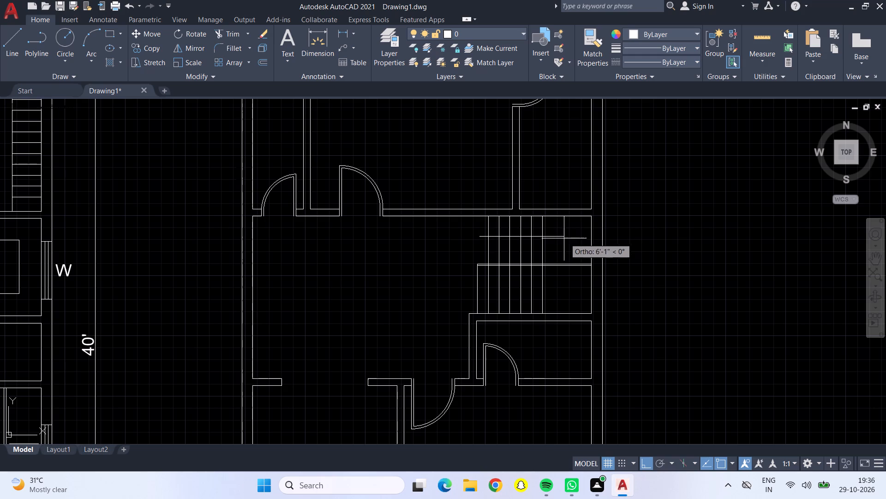
click(567, 236)
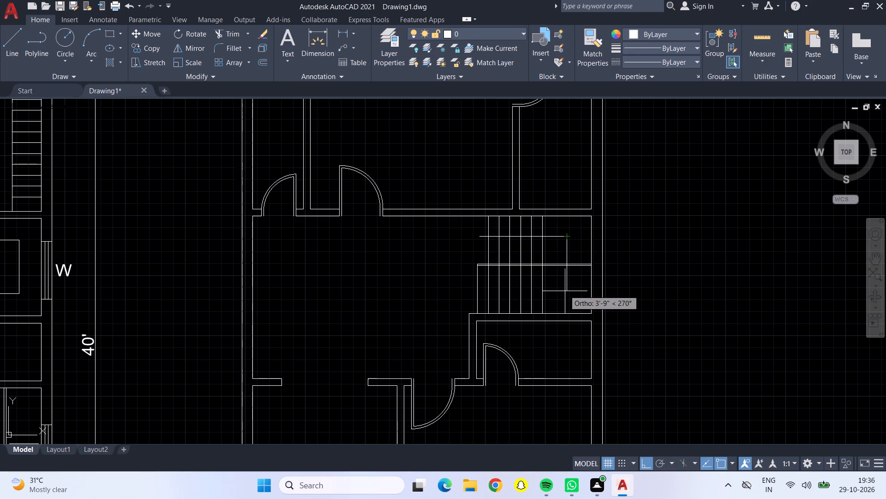
click(566, 293)
scroll(500, 291, up, 3)
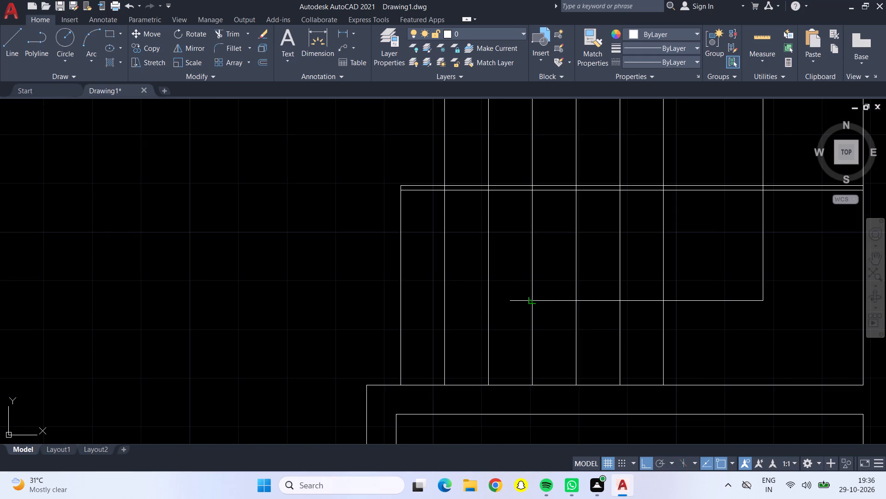
click(533, 302)
click(525, 300)
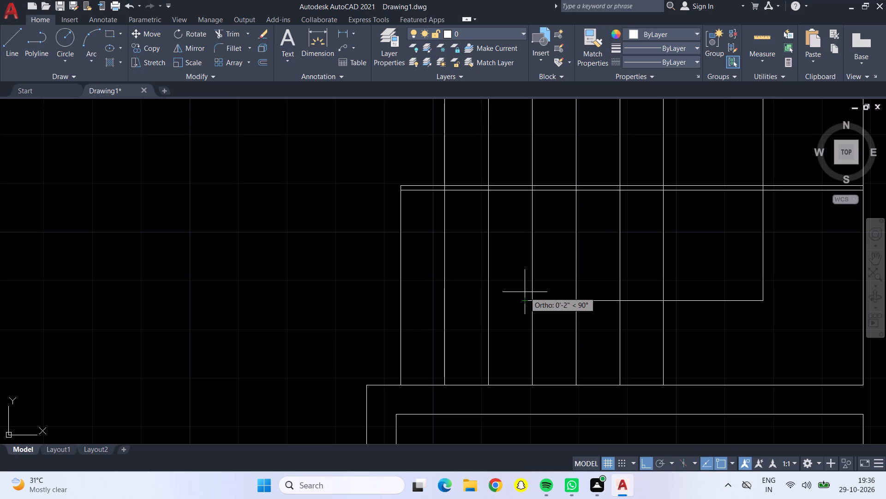
Draw a triangular arrowhead at the direction line's lower end, with 2" lines up, down and towards the tip, closed by two slanted sides.
text(2")
key(Return)
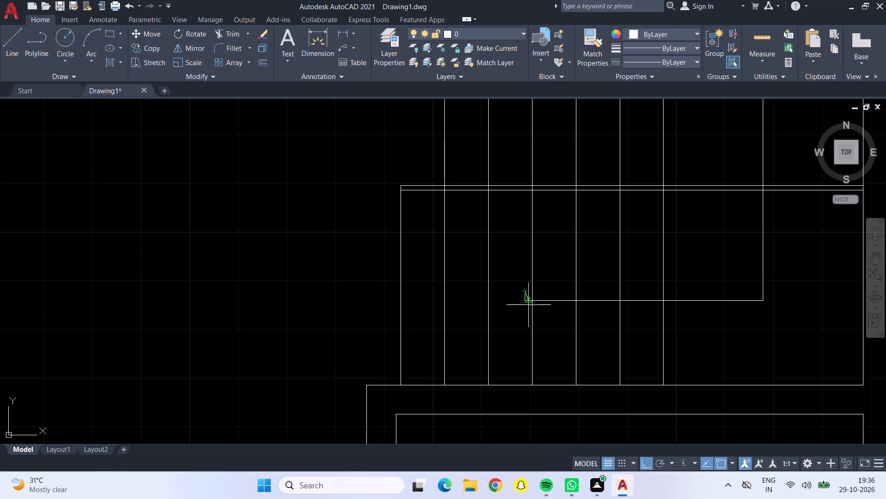
click(522, 301)
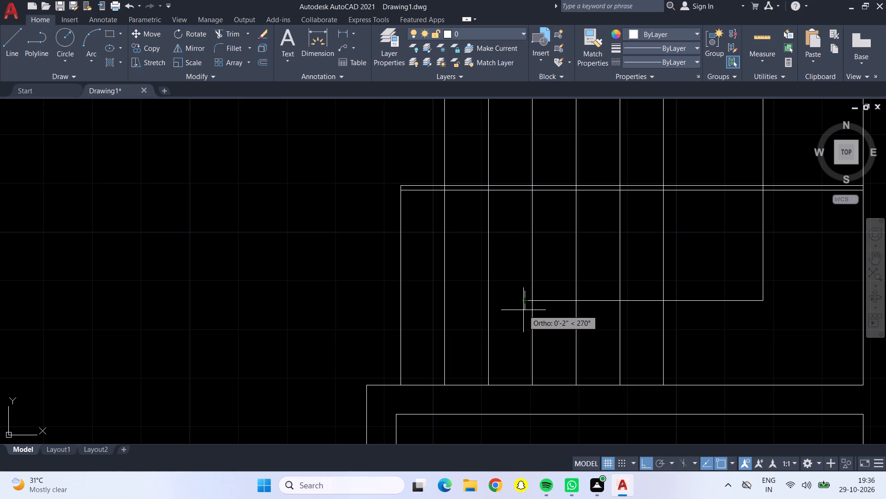
key(2)
key(shift+quotedbl)
key(Return)
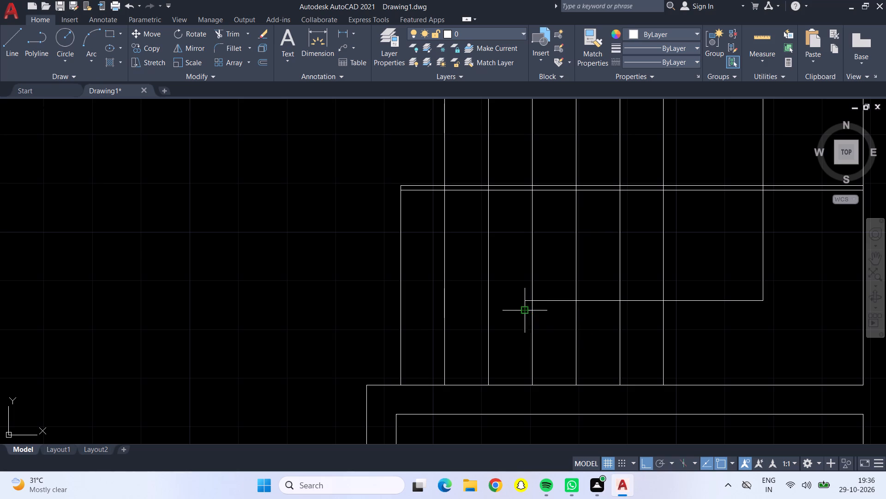
click(526, 302)
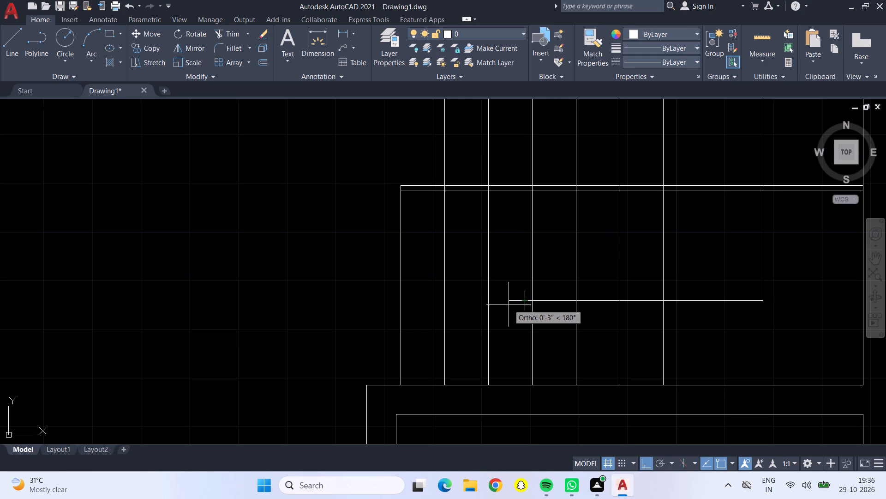
text(2")
key(Return)
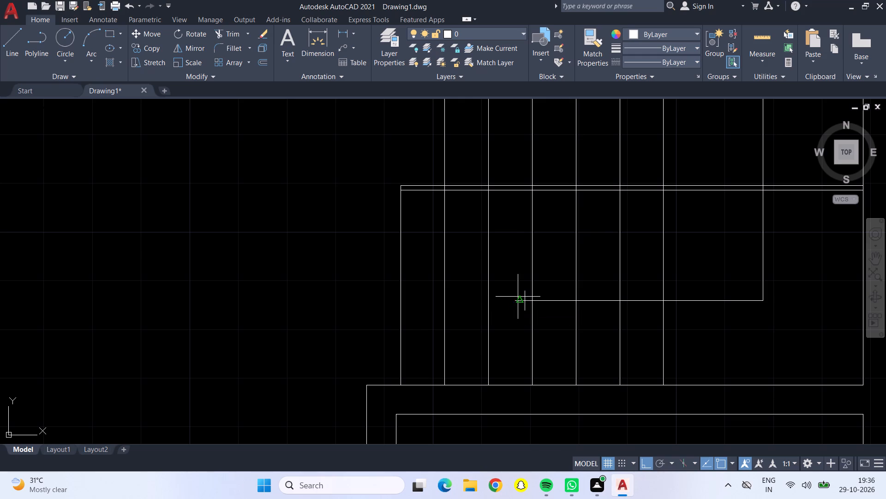
scroll(526, 291, up, 3)
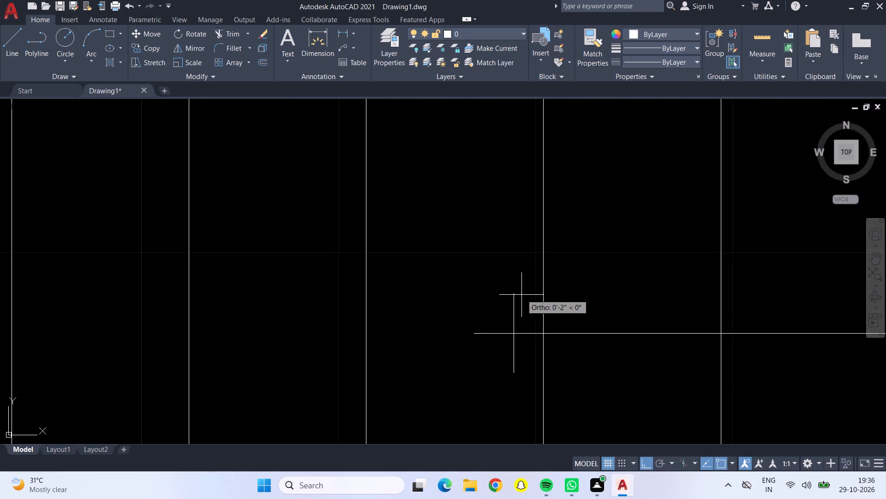
click(512, 295)
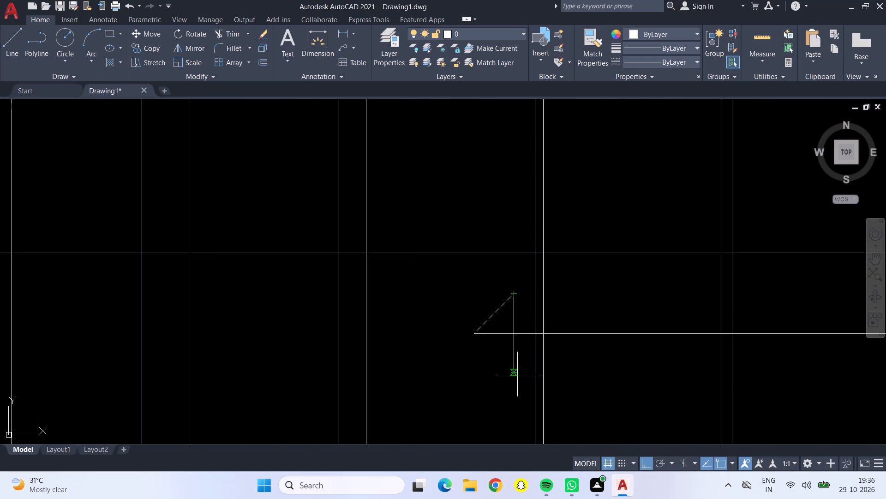
drag(516, 371, 512, 370)
click(475, 330)
Add two inner lines from the arrowhead's tip to the midpoints of the upper and lower halves of its base.
click(517, 316)
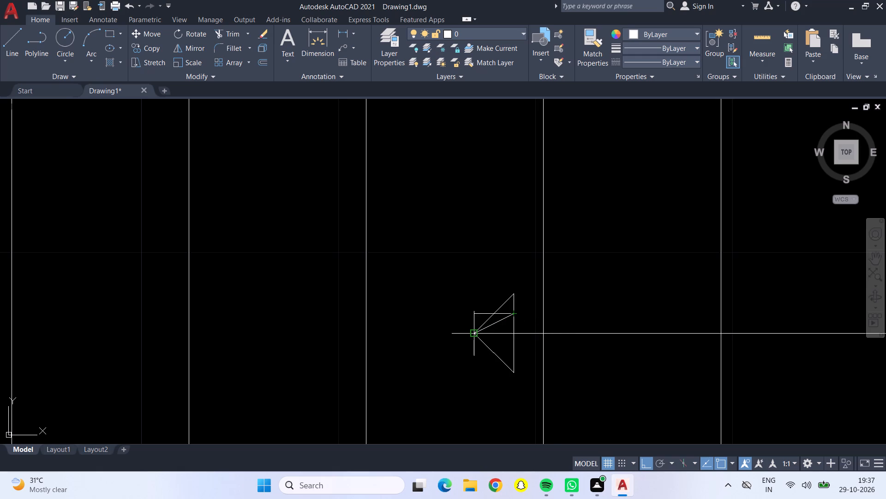
click(476, 335)
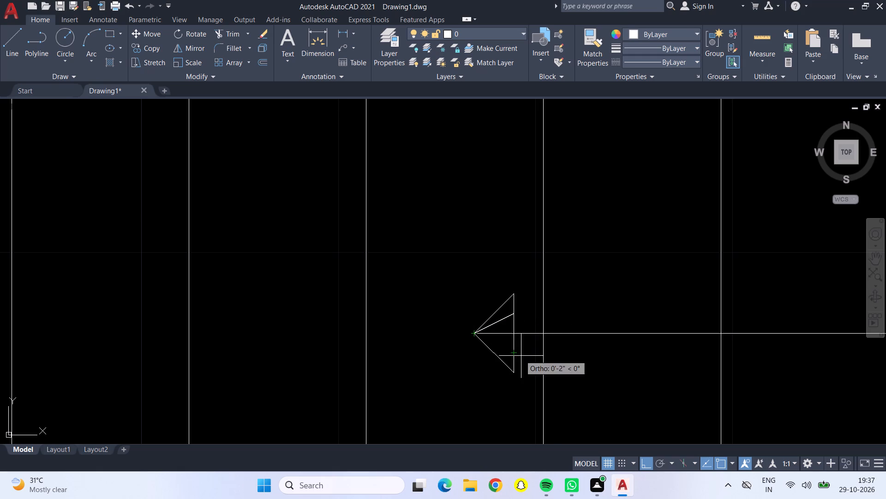
click(513, 352)
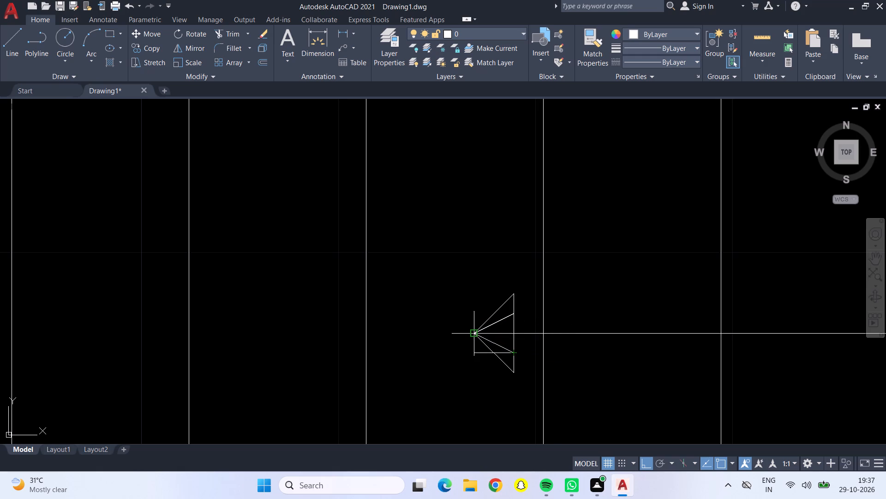
click(473, 335)
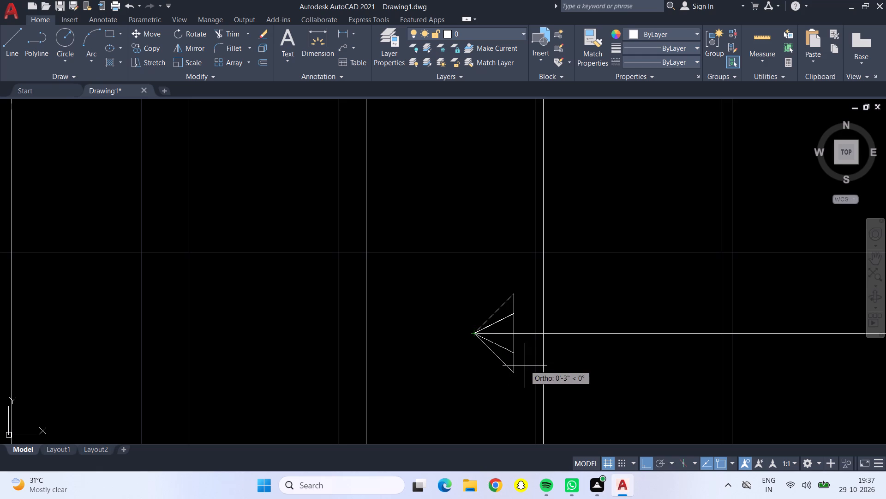
key(Escape)
Draw a small circle centred on the start of the direction line beside the upper flight.
scroll(525, 365, down, 6)
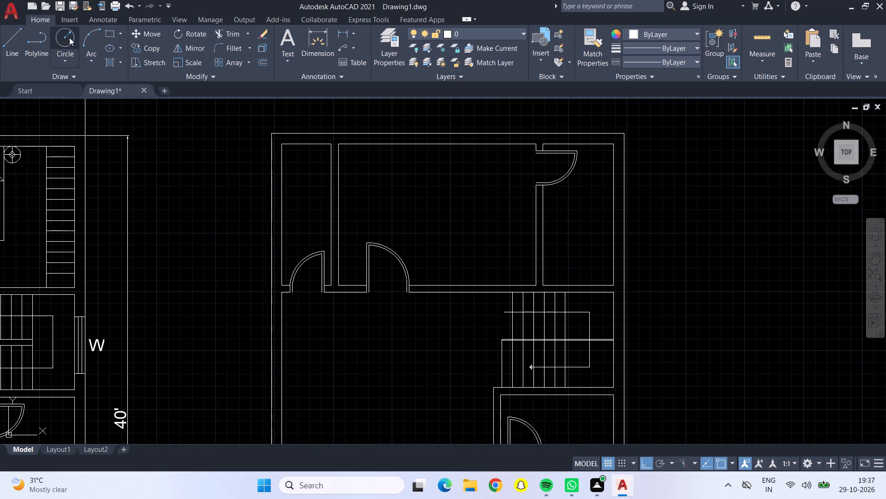
click(69, 33)
scroll(487, 291, up, 3)
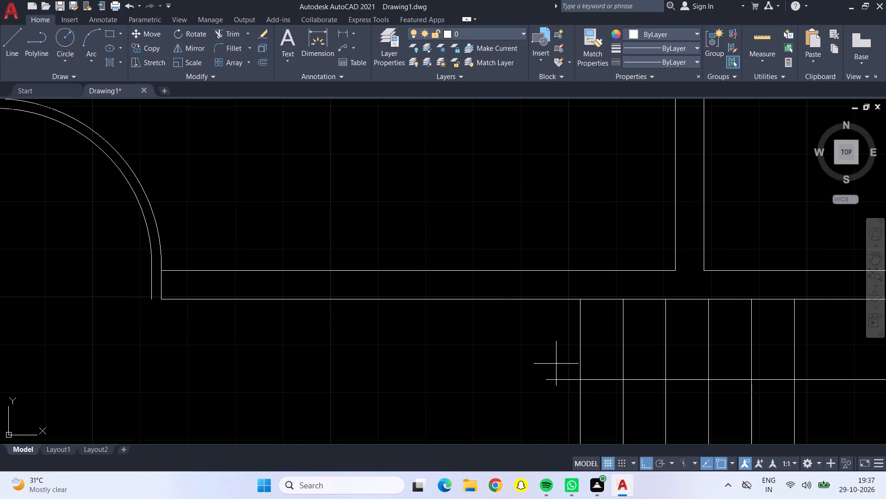
middle_drag(557, 387, 441, 331)
scroll(435, 327, up, 2)
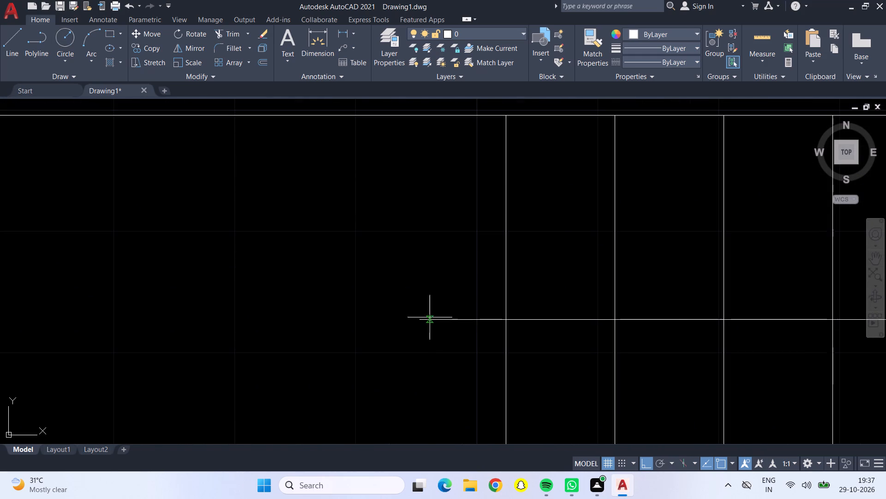
click(422, 319)
click(410, 331)
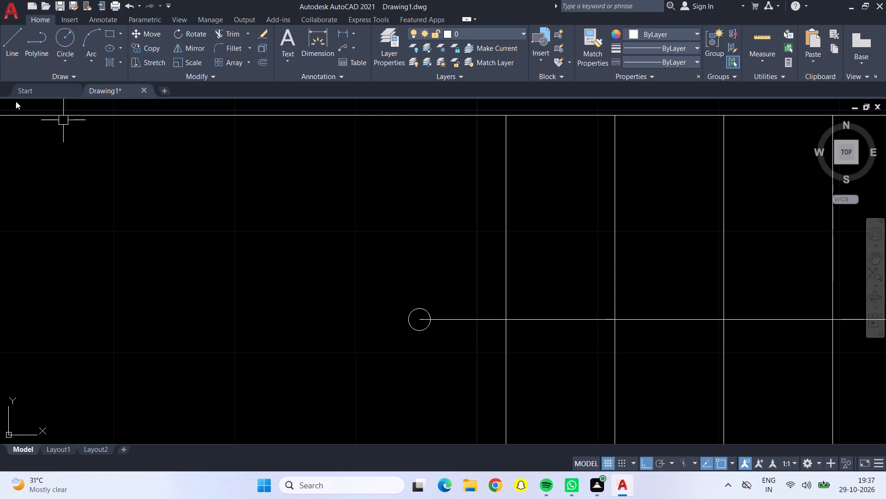
Draw lines inside the start circle: a vertical diameter, a horizontal radius on its outer side, and two diagonal radii on that same side.
click(11, 53)
scroll(402, 322, up, 3)
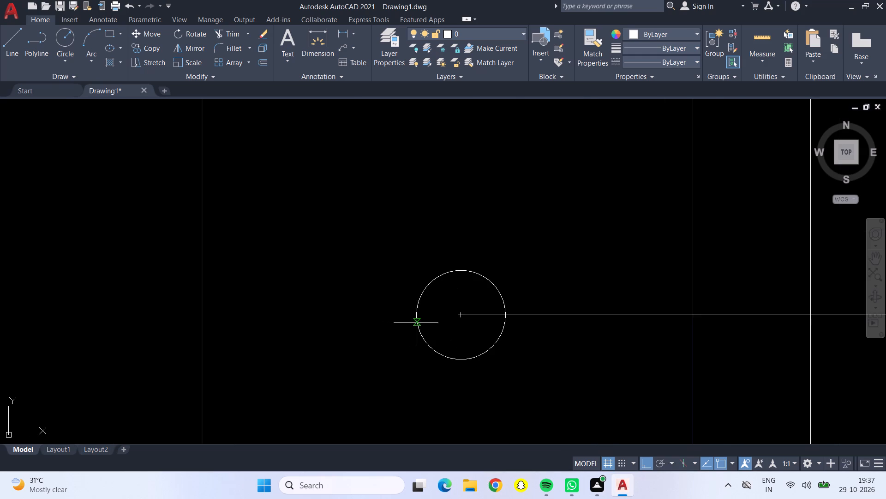
click(458, 315)
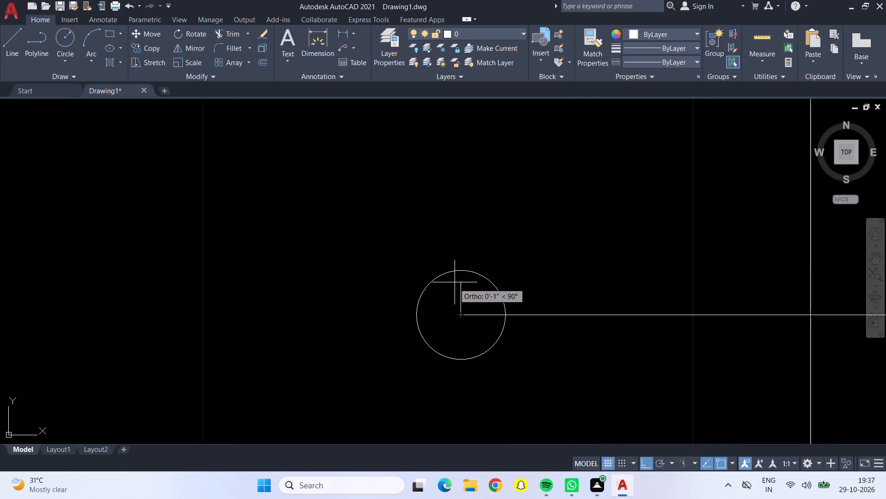
click(462, 272)
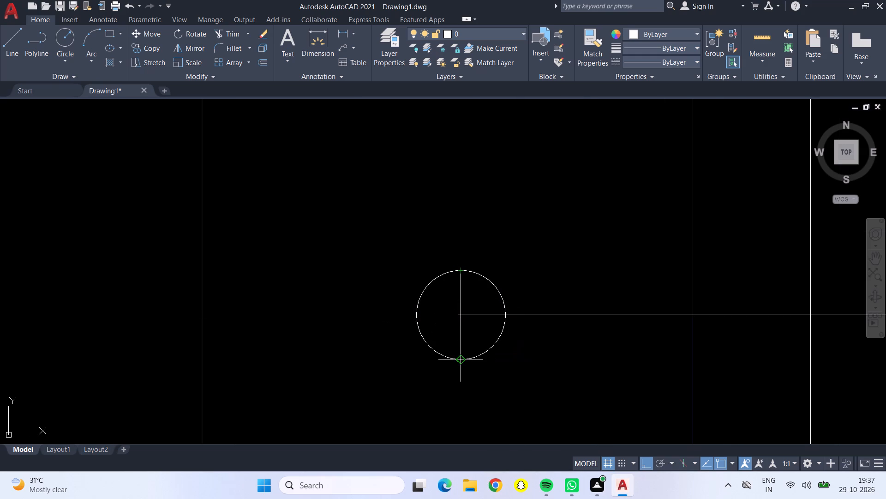
click(463, 363)
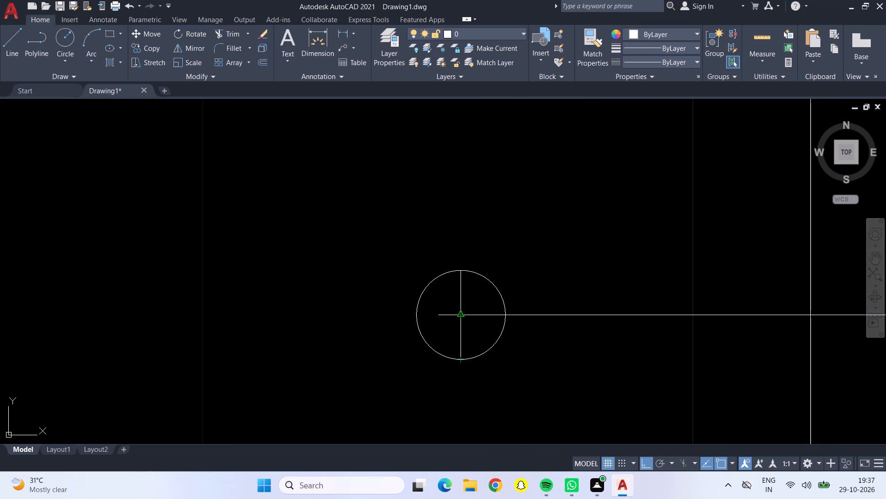
click(459, 316)
click(415, 313)
click(461, 317)
click(433, 278)
click(456, 312)
click(430, 344)
scroll(450, 352, down, 2)
key(Escape)
scroll(463, 356, down, 5)
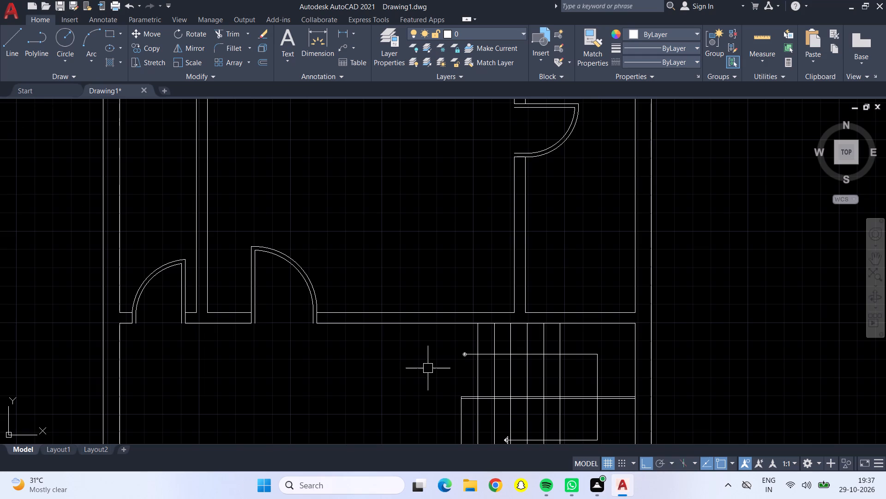
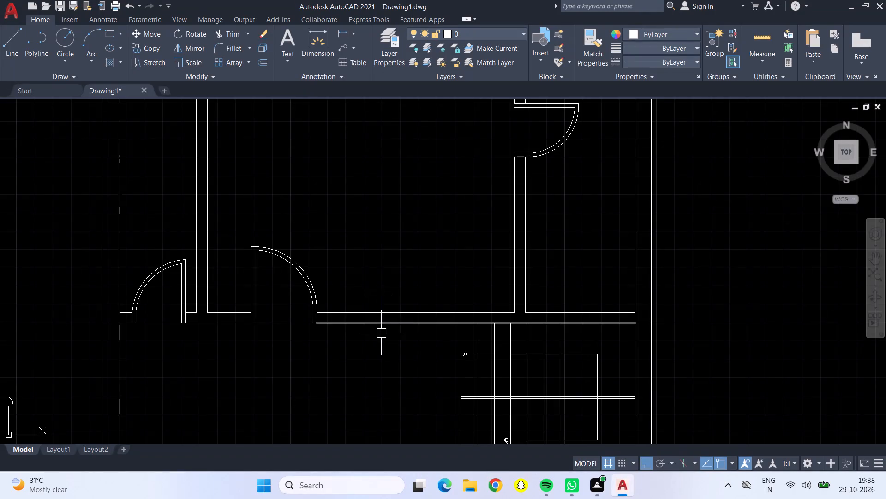
Draw the bottom staircase's direction line: about 10'-3" through the upper flight, down across the landing, and back into the lower flight.
scroll(380, 341, down, 2)
middle_drag(369, 378, 381, 262)
middle_click(419, 365)
middle_drag(421, 337, 422, 314)
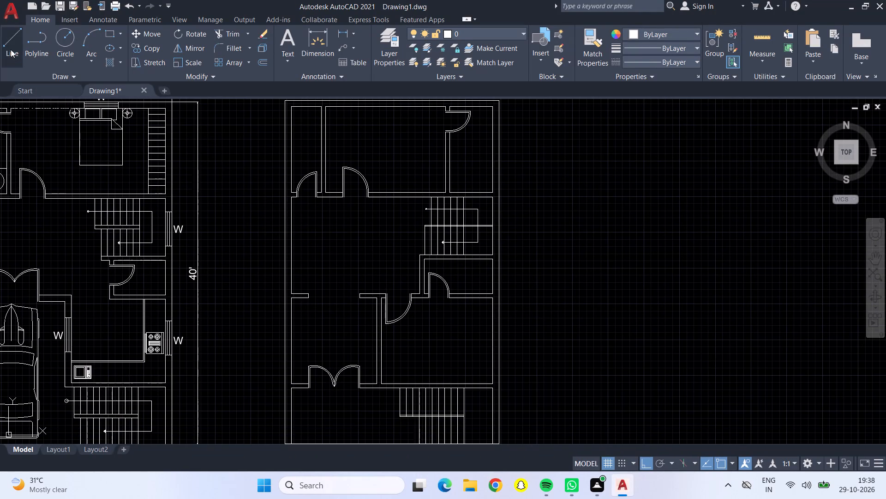
click(11, 49)
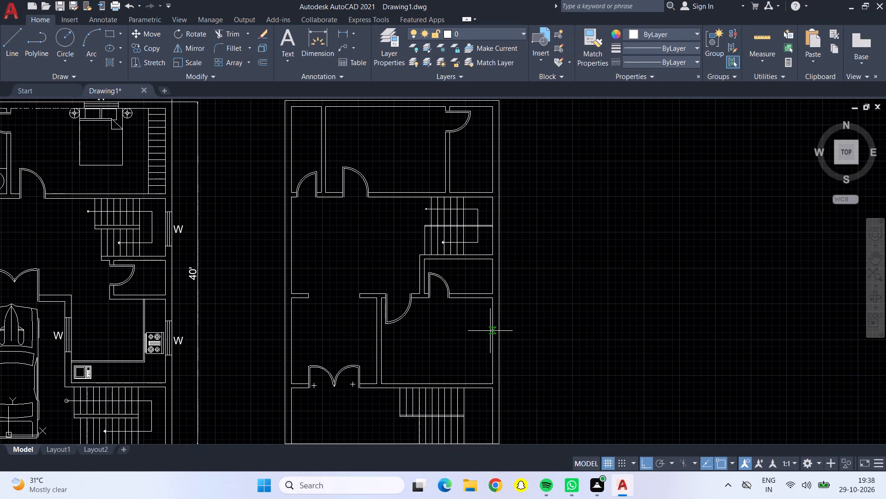
middle_drag(434, 351, 432, 336)
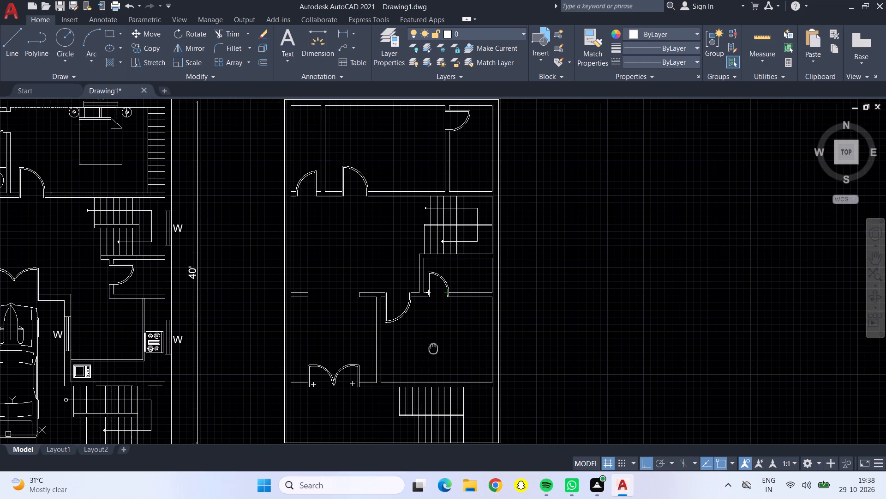
middle_drag(432, 336, 430, 290)
scroll(393, 354, up, 2)
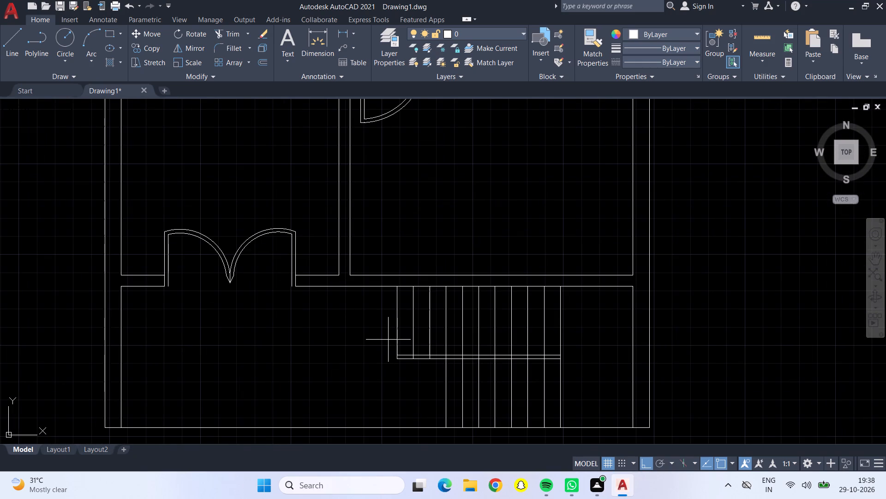
scroll(387, 335, down, 2)
scroll(387, 335, up, 2)
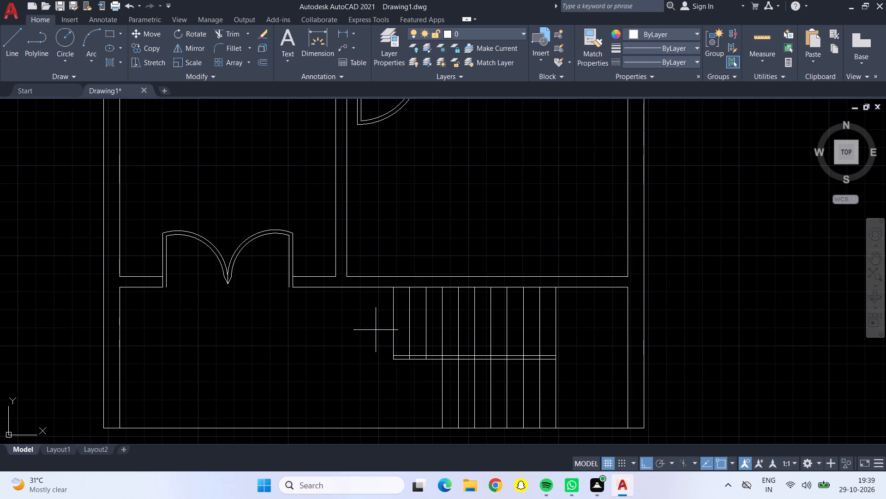
click(376, 324)
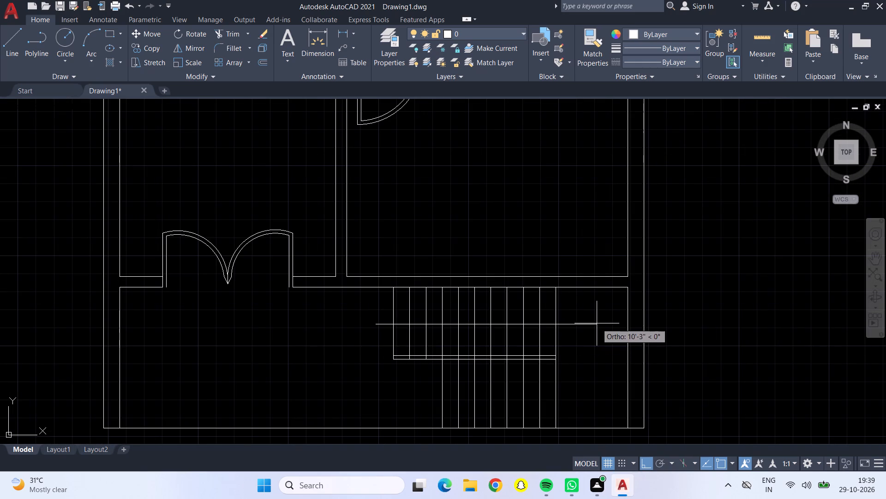
click(597, 326)
click(595, 390)
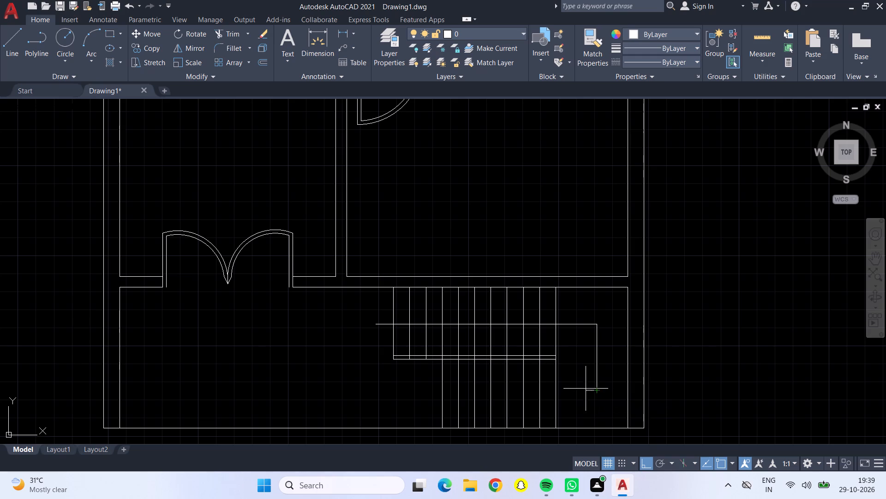
scroll(438, 389, up, 2)
scroll(438, 389, down, 4)
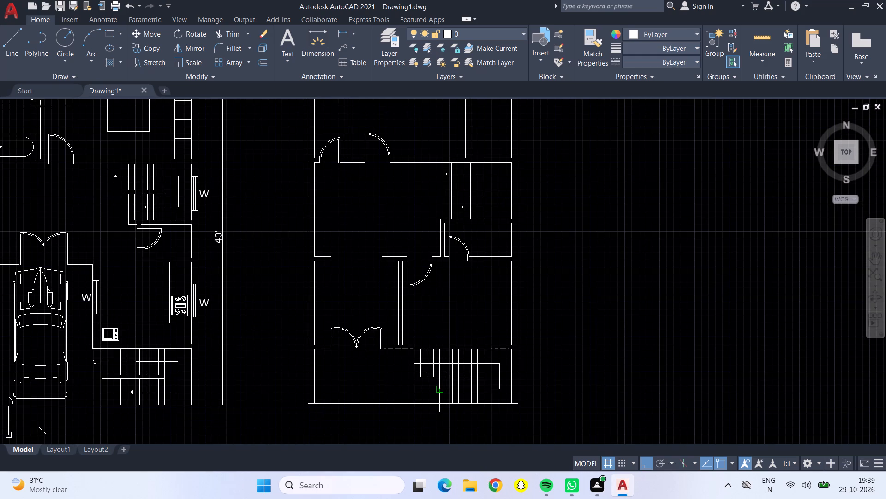
scroll(448, 389, up, 3)
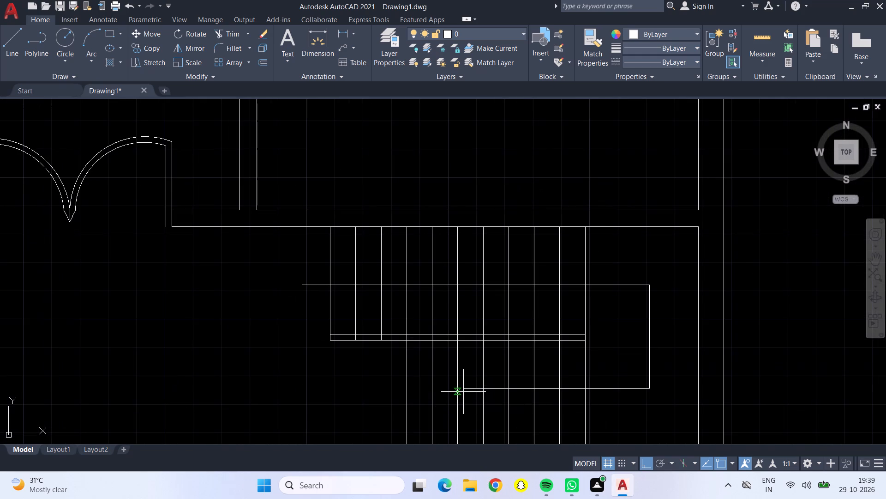
scroll(480, 391, up, 3)
click(469, 379)
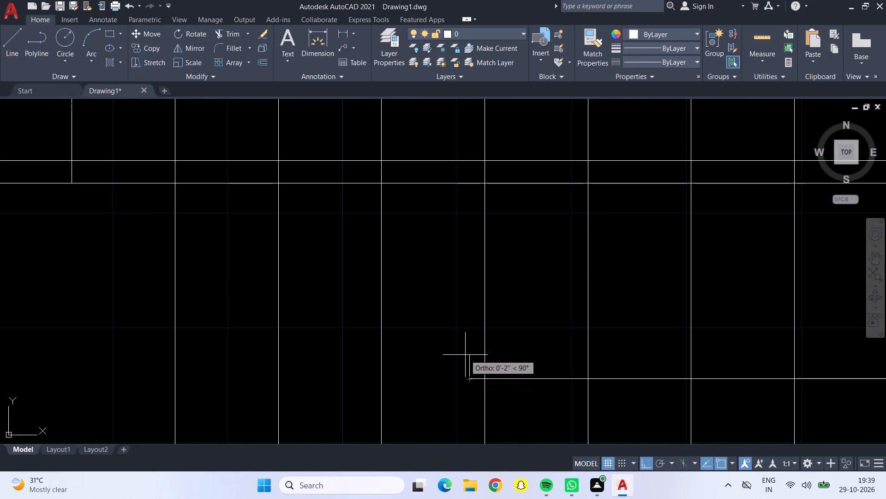
Draw a triangular arrowhead at the direction line's lower end, with 2" lines up, down and towards the tip, closed by two slanted sides.
text(2")
key(Return)
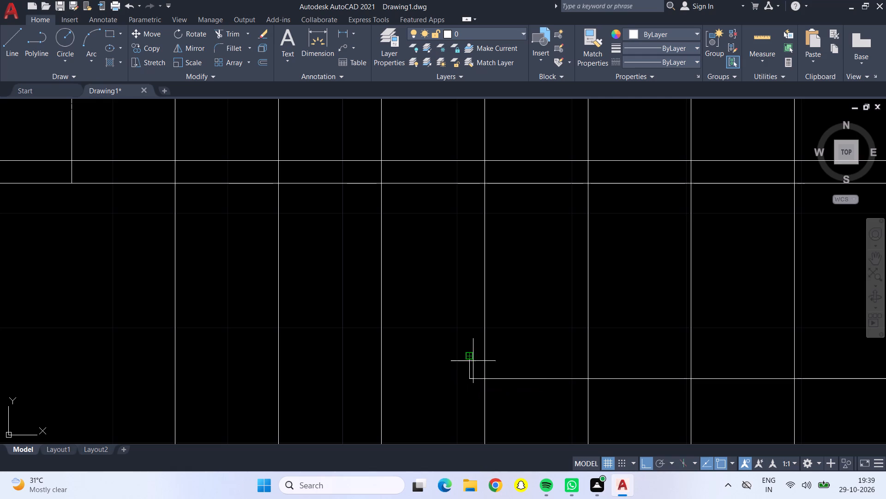
click(470, 379)
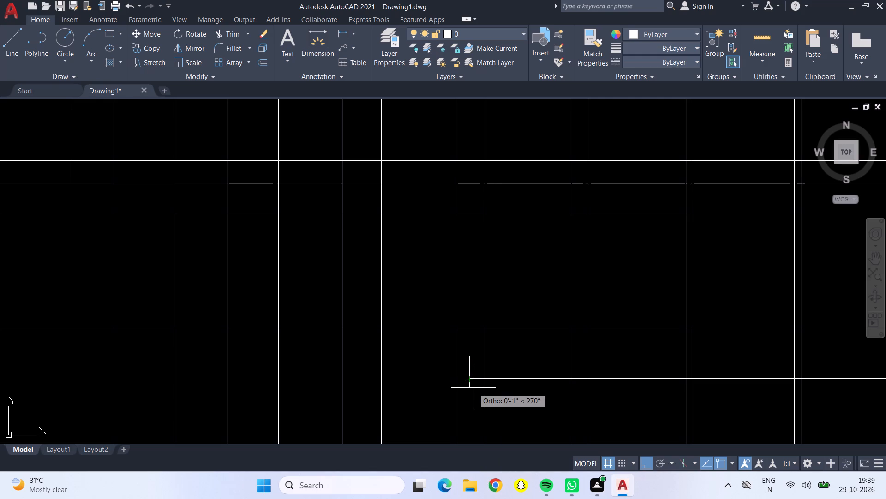
text(2")
key(Return)
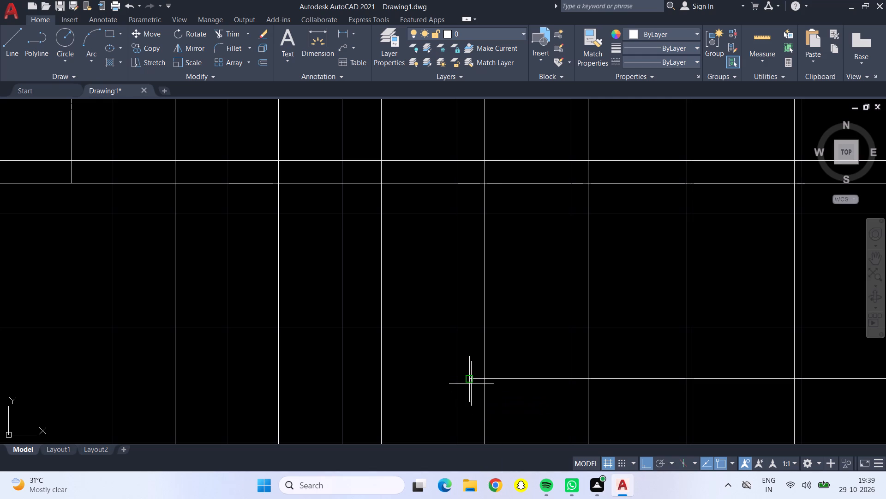
click(470, 382)
text(2")
key(Return)
click(467, 354)
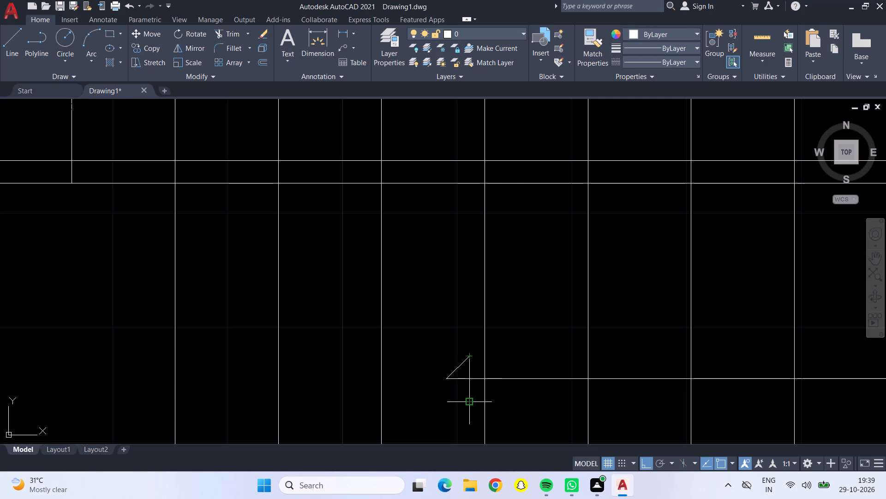
click(467, 400)
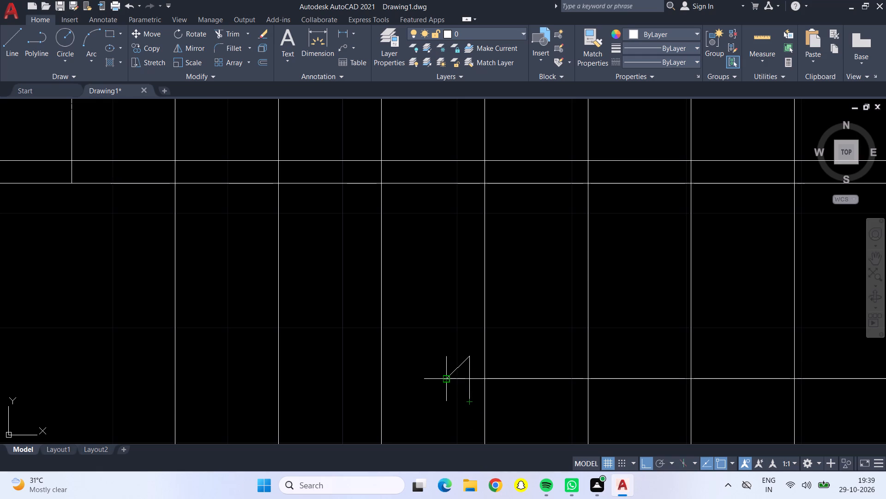
click(446, 381)
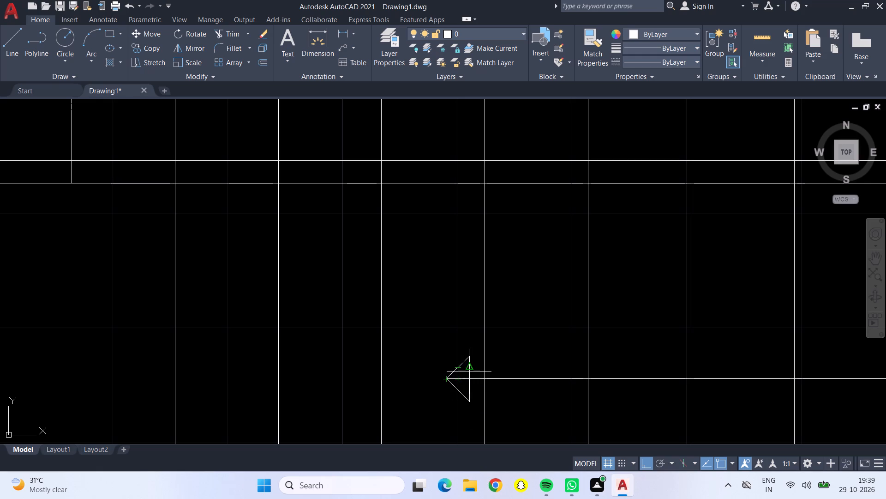
Add two inner lines from the arrowhead's tip to the midpoints of the upper and lower halves of its base.
click(469, 371)
click(446, 377)
click(468, 390)
scroll(462, 391, down, 3)
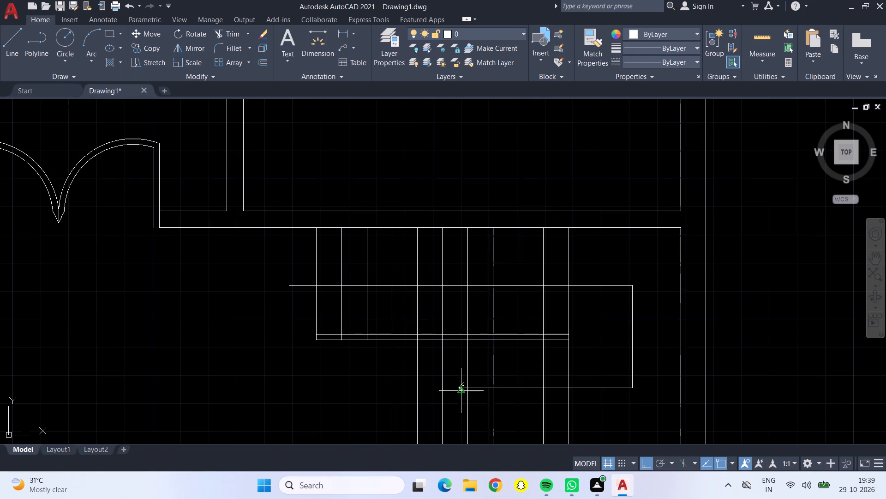
key(Escape)
Draw a small circle centred on the start of the direction line beside the bottom staircase's upper flight.
scroll(454, 399, down, 1)
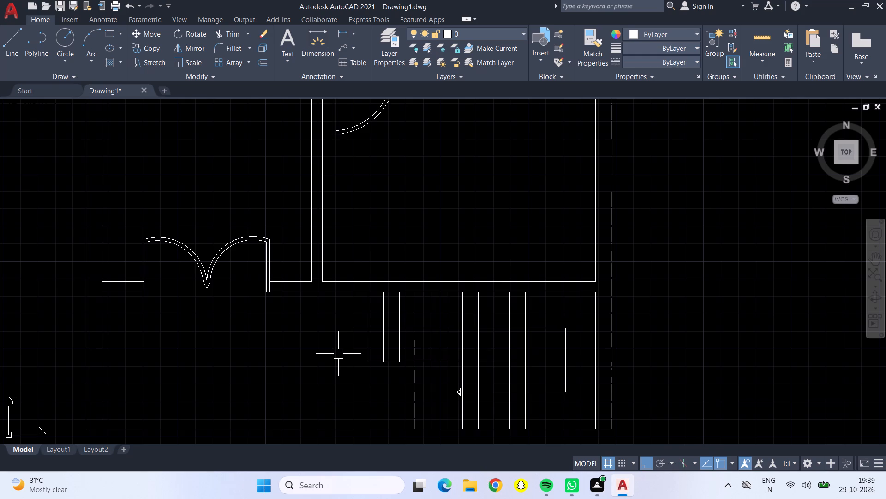
click(70, 34)
click(353, 331)
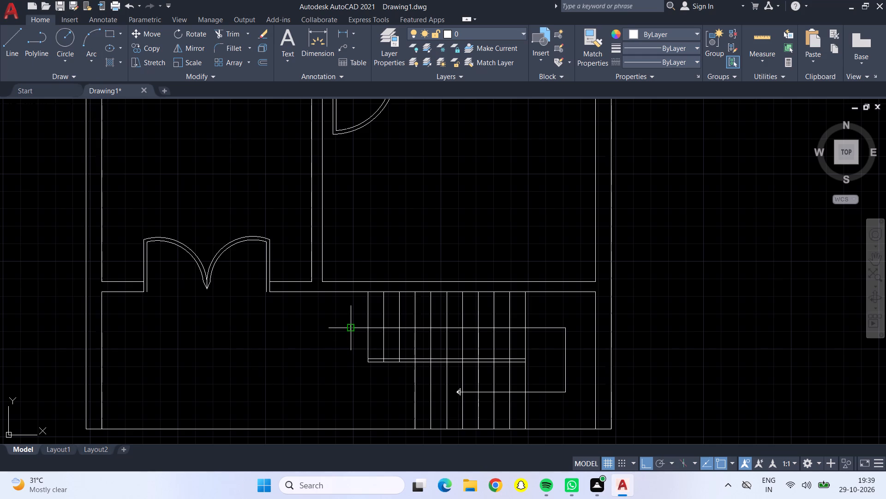
click(345, 332)
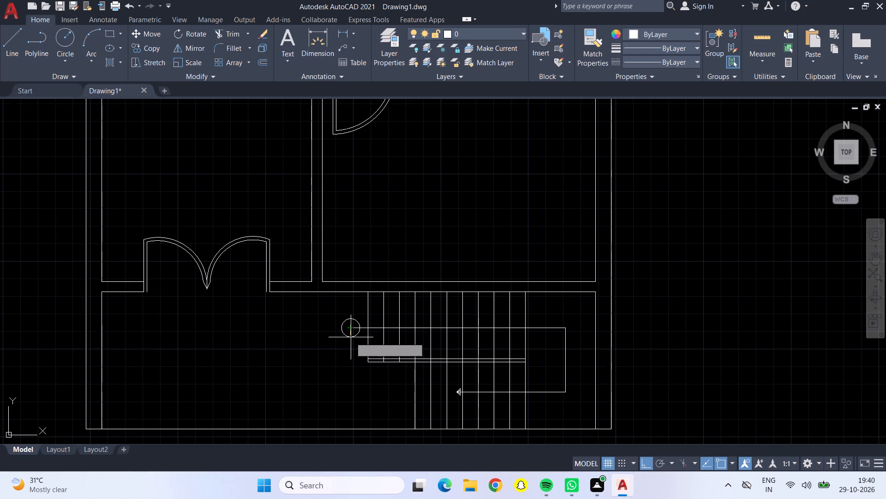
click(351, 334)
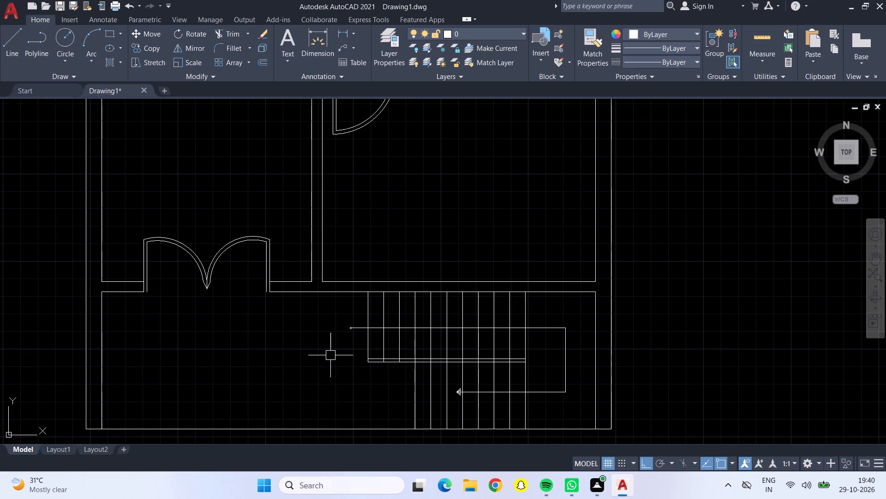
Draw a closed 25' by 40' rectangular outline from lines beside the second floor plan, on the side away from the first plan.
scroll(348, 330, up, 4)
scroll(342, 351, down, 1)
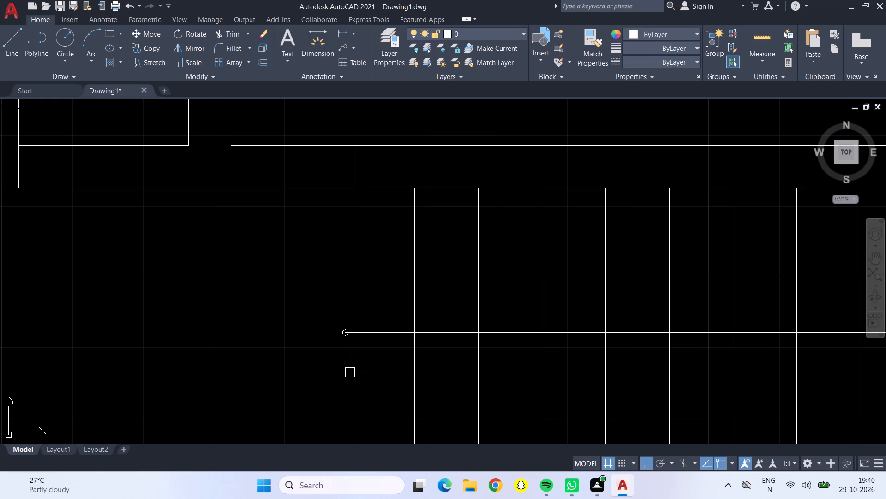
scroll(345, 332, down, 3)
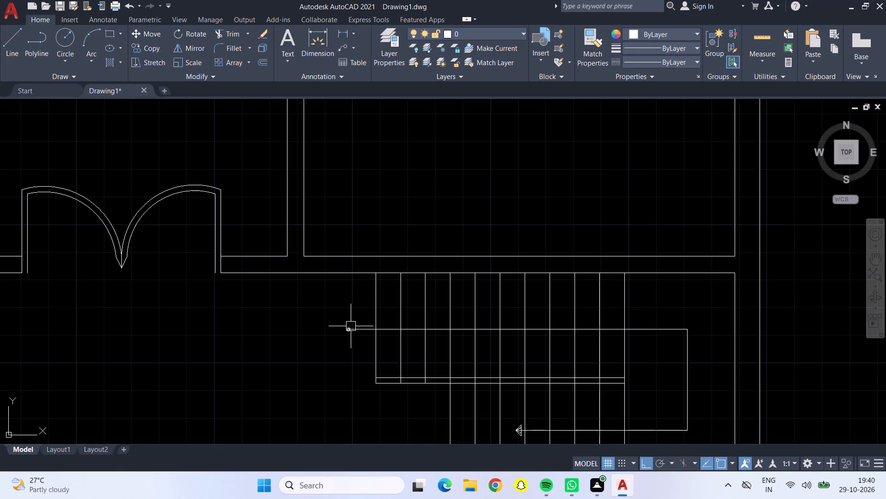
scroll(365, 327, down, 1)
middle_drag(270, 354, 341, 384)
scroll(342, 399, down, 1)
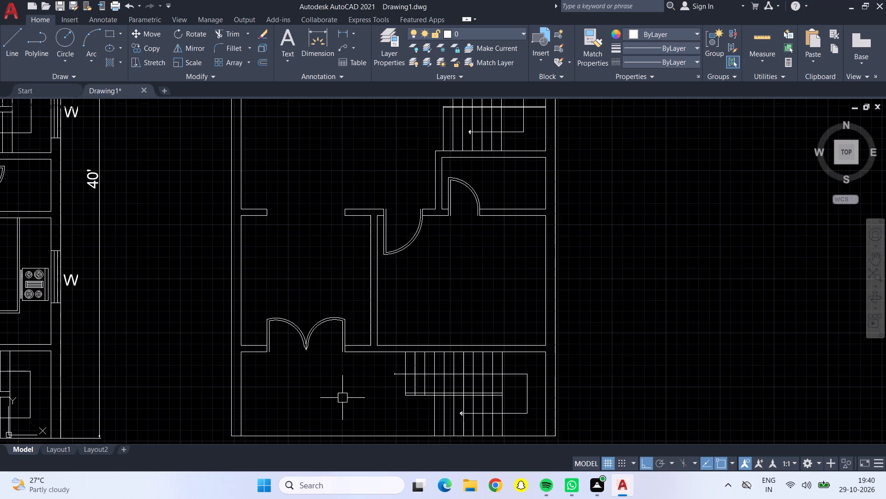
middle_drag(346, 391, 350, 412)
scroll(350, 412, down, 1)
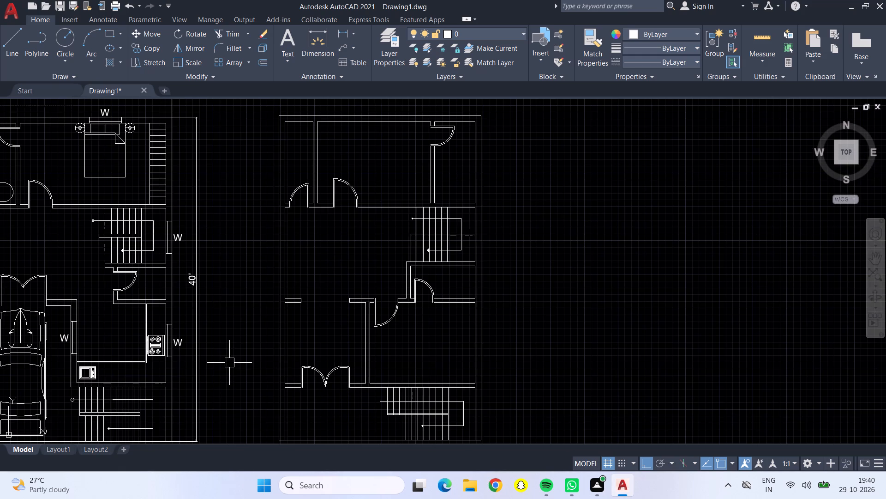
middle_click(238, 353)
scroll(313, 341, down, 1)
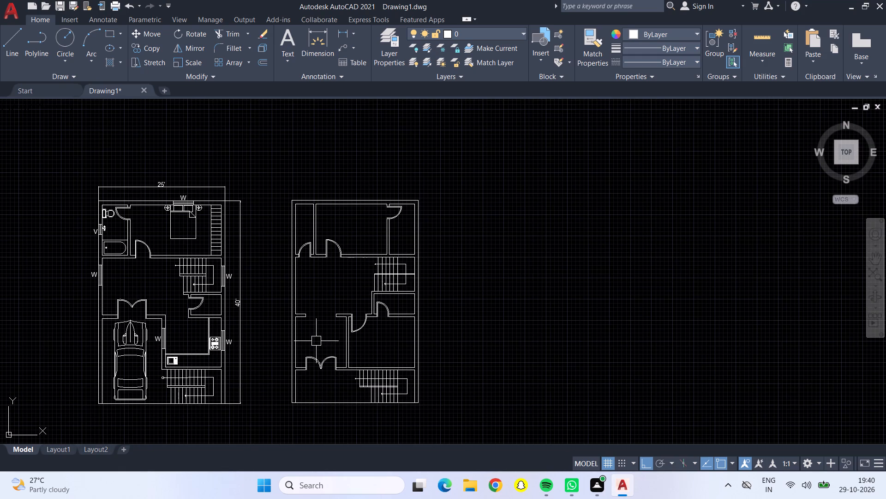
middle_drag(316, 342, 281, 339)
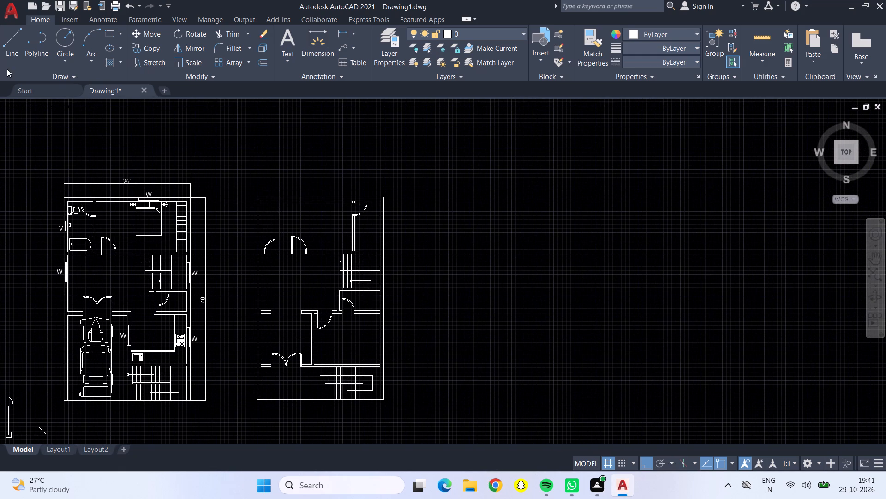
click(11, 44)
click(414, 196)
text(25')
key(Return)
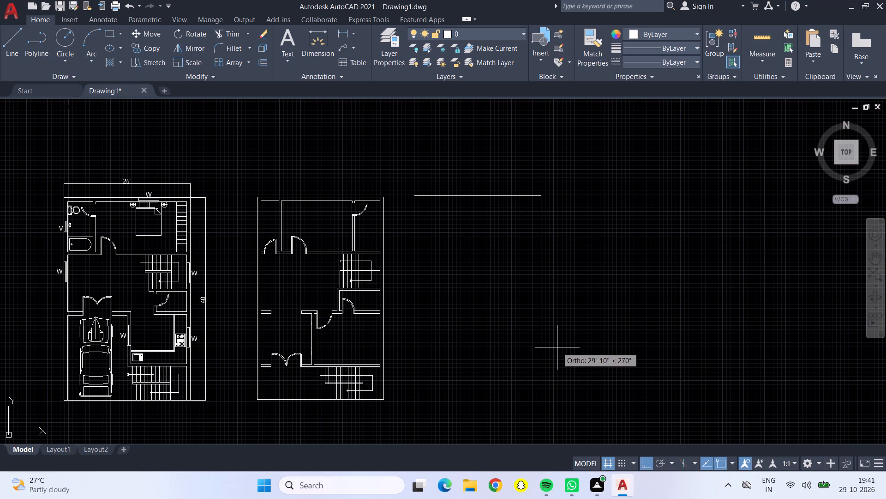
text(40')
key(Return)
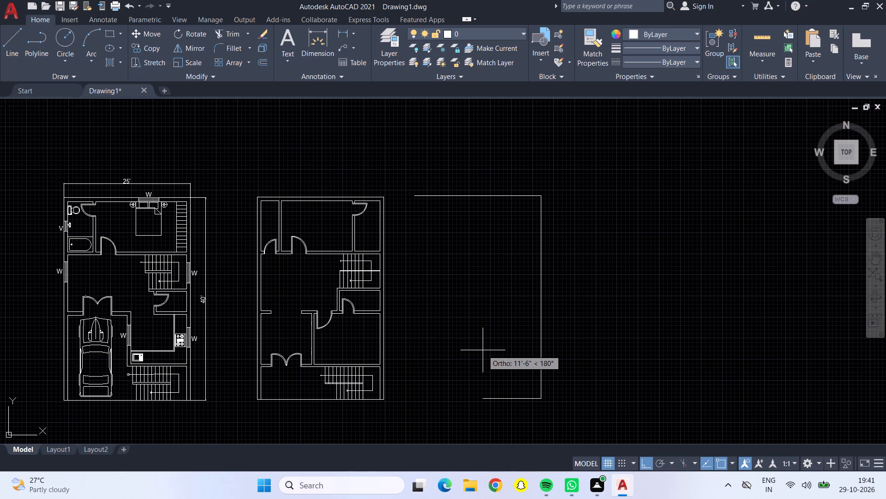
text(25')
key(Return)
text(40')
key(Return)
key(Return)
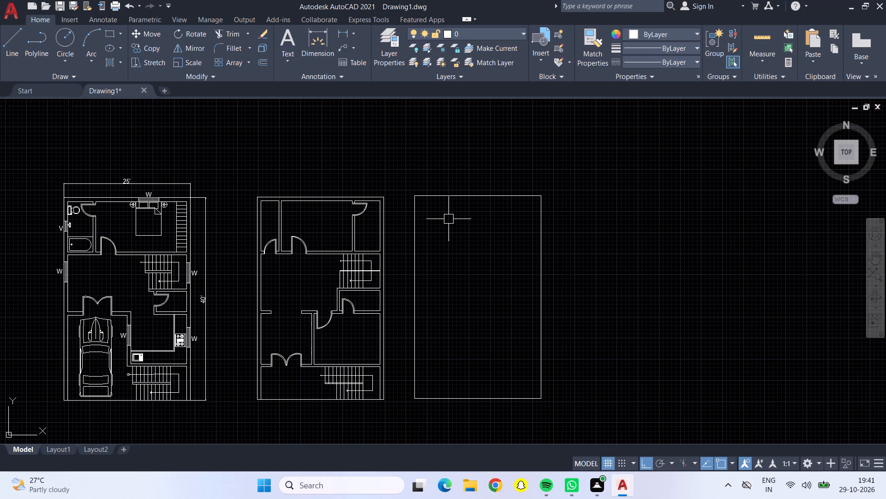
Offset the left, top and right edges of the third plan's outline 9" inward to form the outer walls.
key(o)
key(Return)
text(9")
key(Return)
click(417, 232)
click(466, 263)
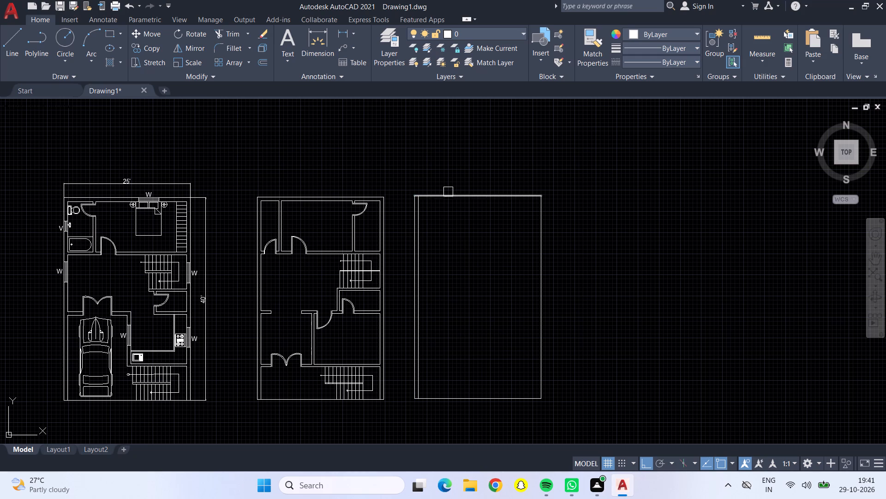
click(451, 197)
click(468, 245)
drag(544, 268, 535, 269)
click(509, 267)
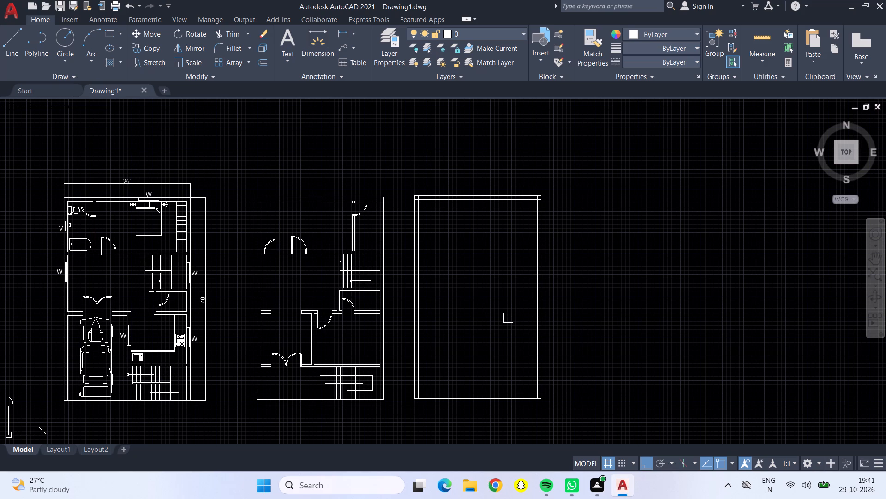
scroll(508, 318, up, 2)
scroll(501, 280, down, 1)
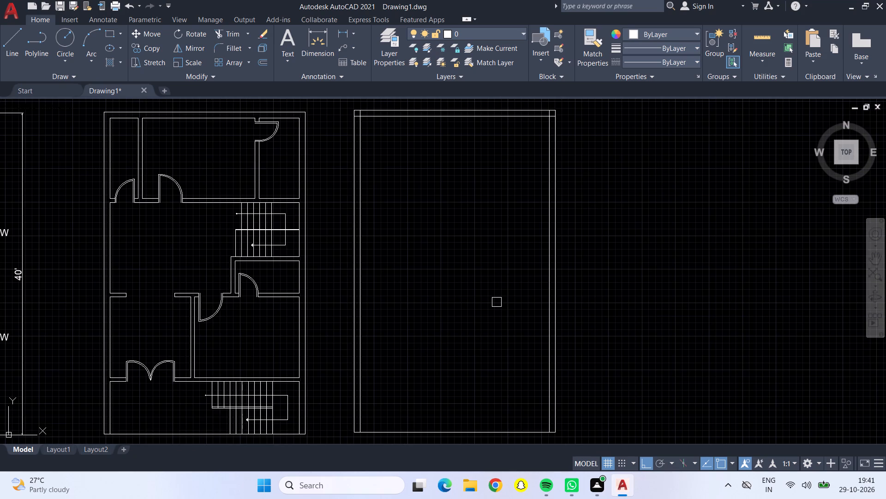
key(Escape)
Offset the inner line of the third plan's top wall 22' down into the plan.
key(o)
key(Return)
text(22'0")
key(Return)
click(477, 115)
drag(485, 161, 486, 167)
drag(486, 167, 486, 167)
key(Escape)
Offset the new horizontal line across the third plan 6" down to complete a partition wall.
key(o)
key(Return)
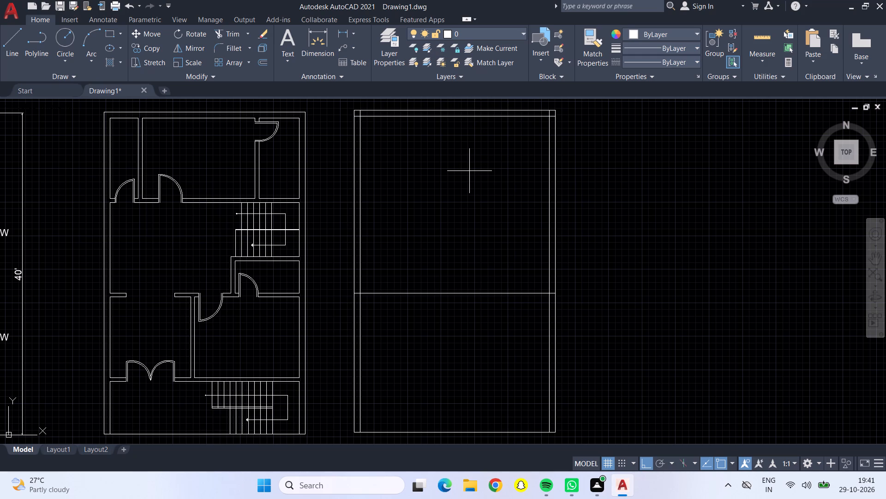
text(6")
key(Return)
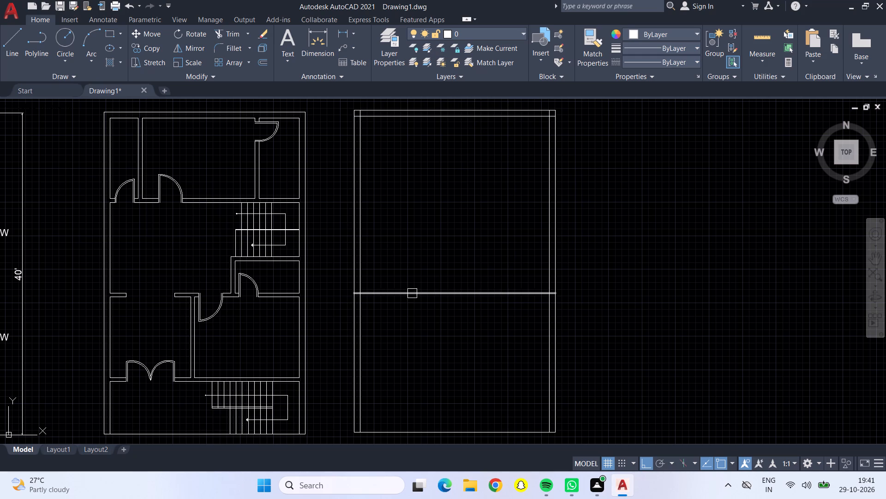
click(412, 293)
drag(413, 325, 415, 354)
key(Escape)
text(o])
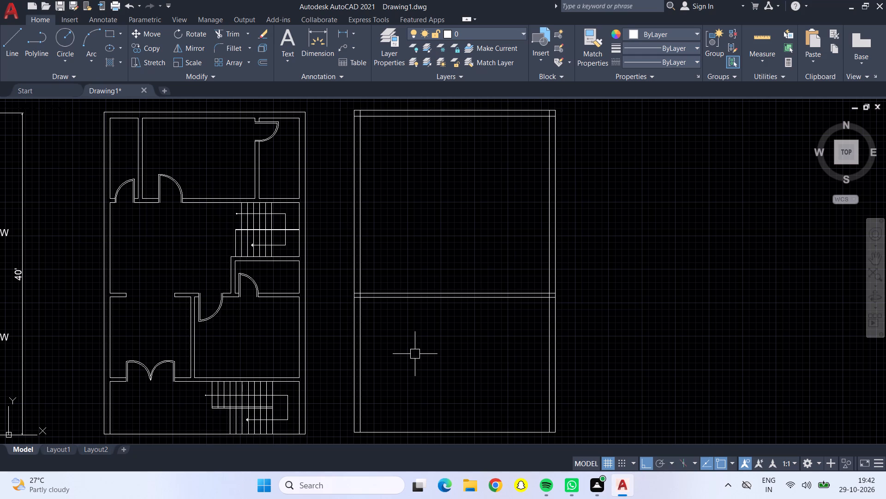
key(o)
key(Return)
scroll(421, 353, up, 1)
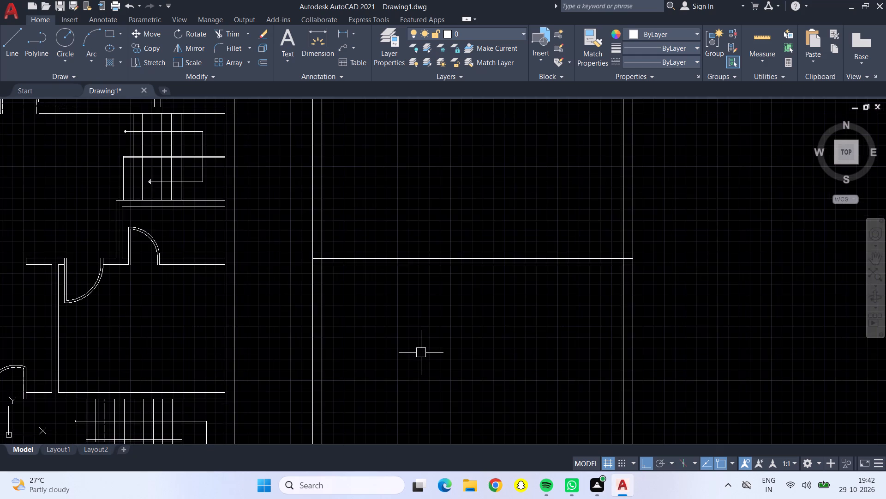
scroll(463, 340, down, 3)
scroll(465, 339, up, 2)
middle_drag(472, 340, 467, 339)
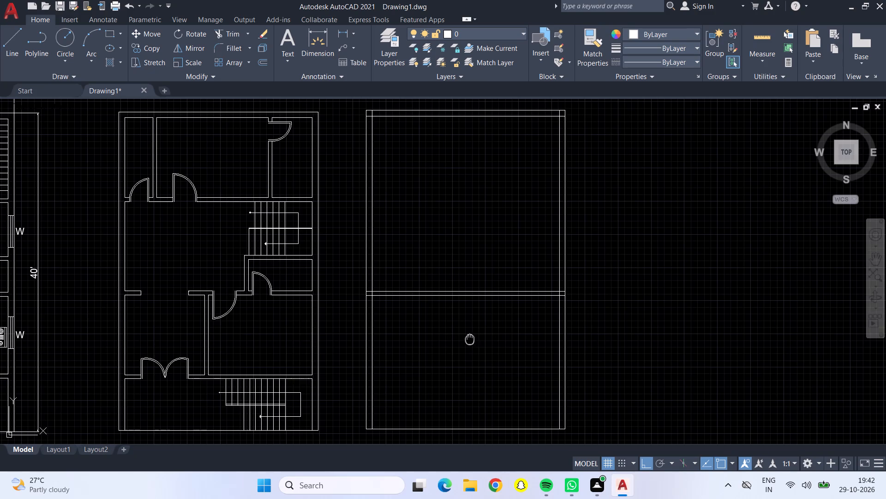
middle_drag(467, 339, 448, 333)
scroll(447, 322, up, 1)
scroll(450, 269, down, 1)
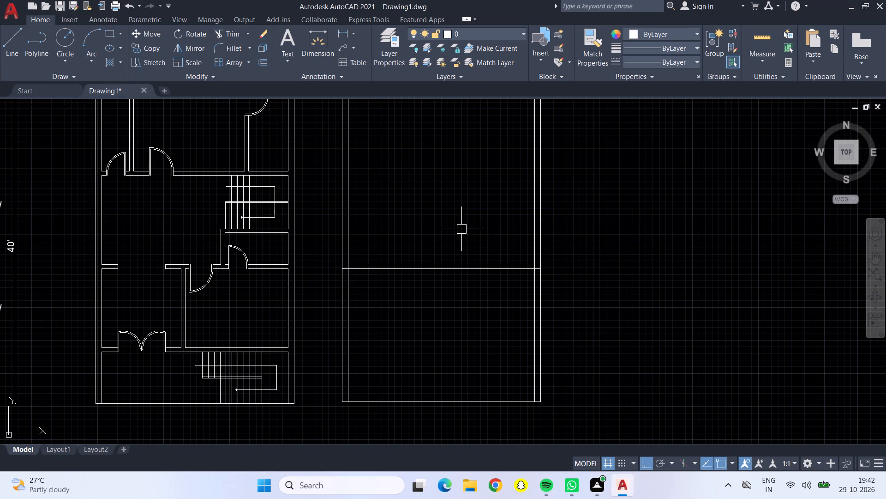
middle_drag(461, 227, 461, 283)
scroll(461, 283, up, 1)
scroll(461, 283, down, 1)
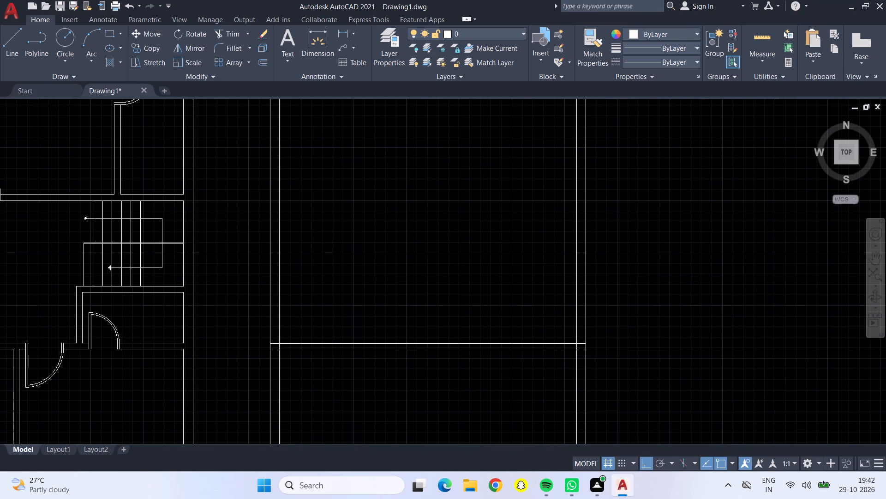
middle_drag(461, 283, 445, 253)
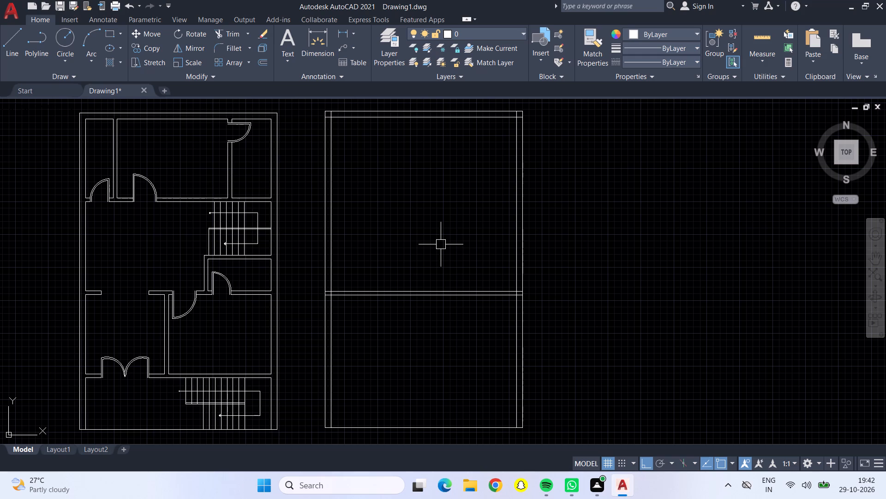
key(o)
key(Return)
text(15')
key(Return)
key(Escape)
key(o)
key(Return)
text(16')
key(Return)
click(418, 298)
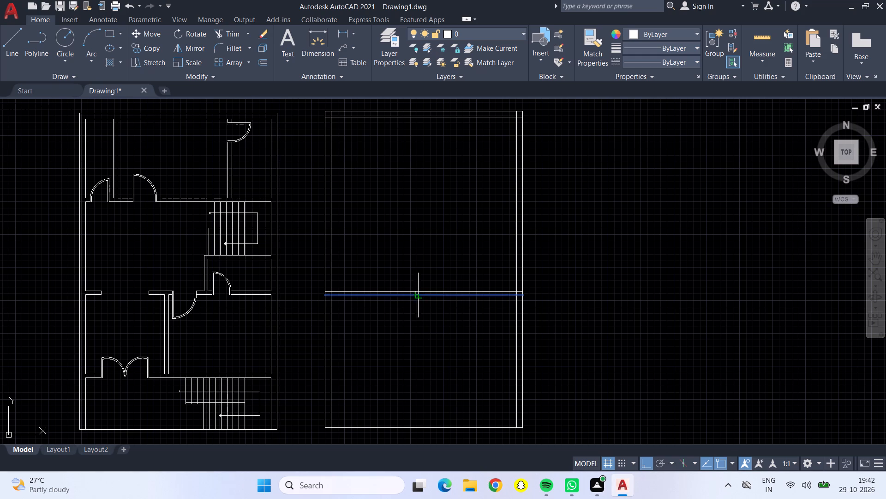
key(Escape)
Offset the lower line of the third plan's horizontal partition wall 9'9" down.
key(o)
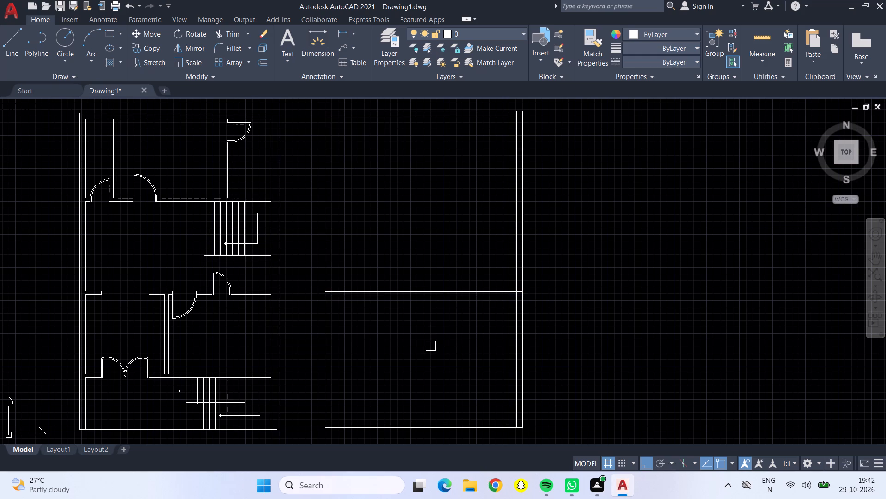
key(Return)
text(9'9")
key(Return)
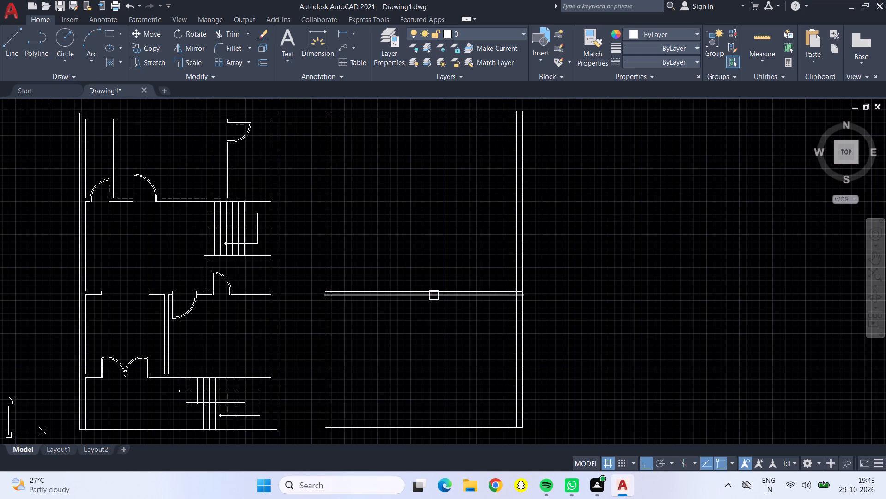
click(433, 295)
click(459, 359)
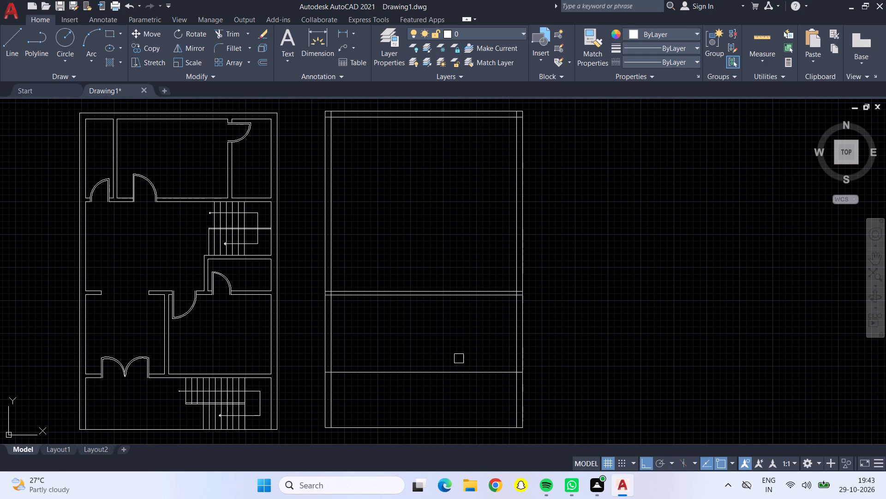
key(Escape)
Offset the new lower horizontal line 6" down to form the third plan's second horizontal partition wall.
key(o)
key(Return)
key(BackSpace)
text(6")
key(Return)
click(438, 368)
click(448, 394)
key(Escape)
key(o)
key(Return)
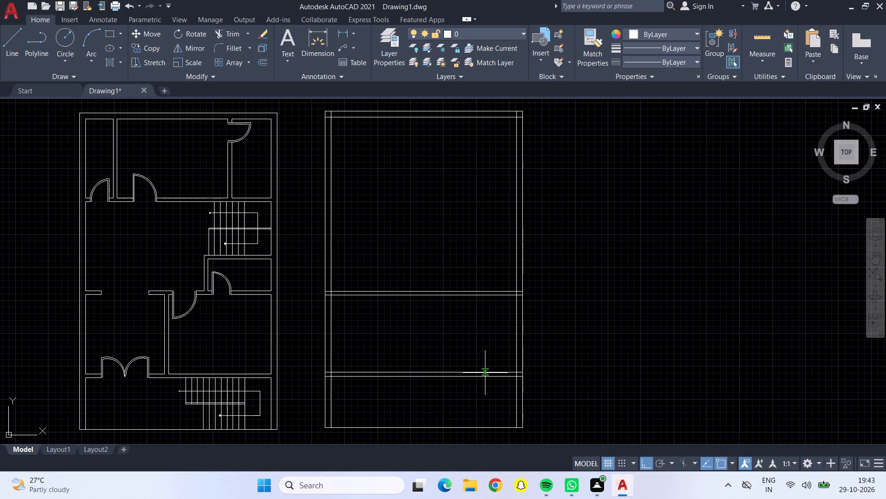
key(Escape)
Offset the inner line of the third plan's right outer wall 5' towards the plan's interior.
key(o)
key(Return)
text(5')
key(Return)
click(512, 344)
click(469, 338)
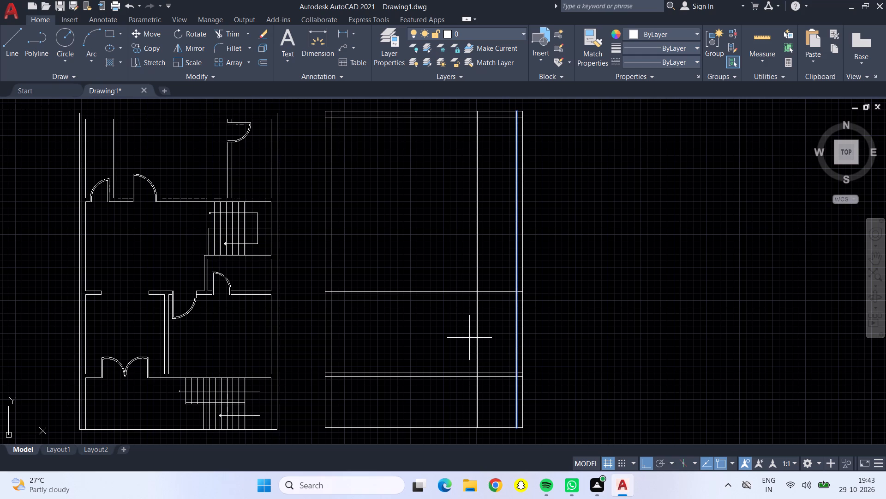
key(Escape)
key(Escape)
Offset the new vertical line 6" to its left to form a vertical partition wall in the third plan.
key(o)
key(Return)
text(6")
key(Return)
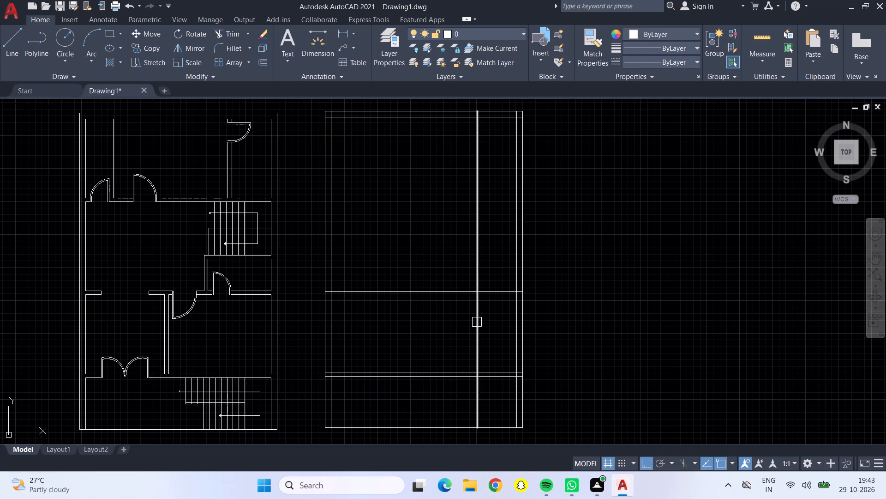
click(478, 323)
click(452, 319)
key(Escape)
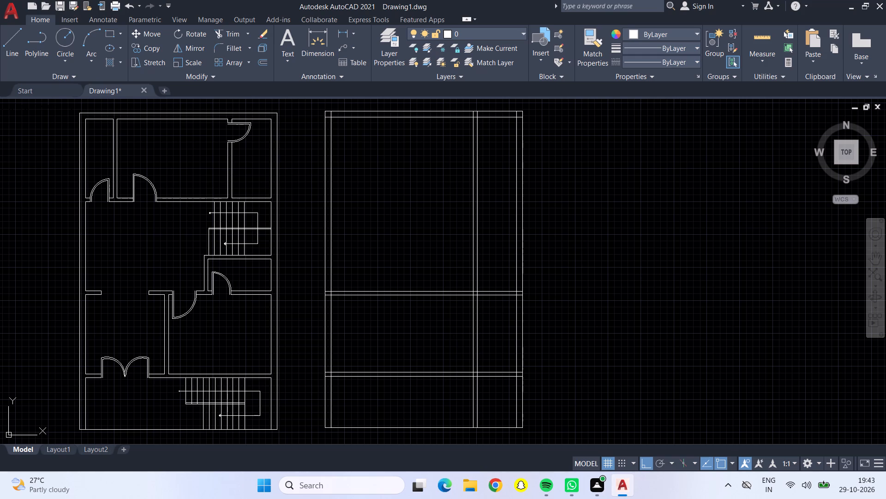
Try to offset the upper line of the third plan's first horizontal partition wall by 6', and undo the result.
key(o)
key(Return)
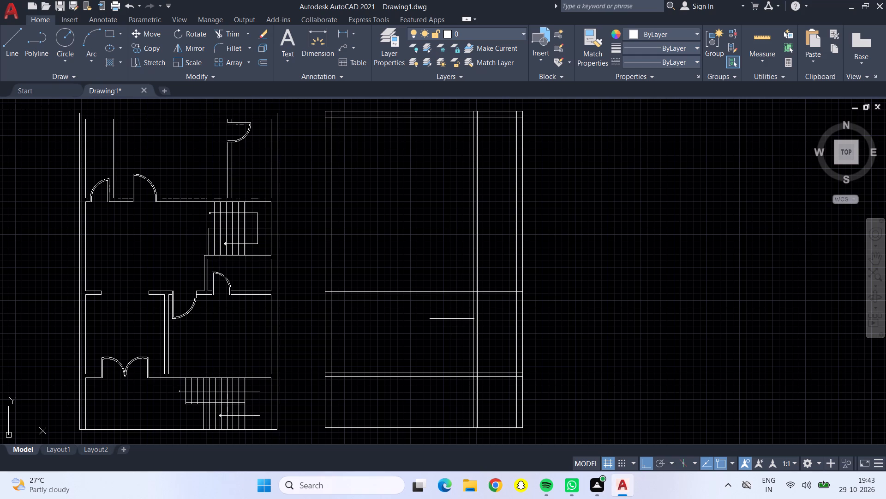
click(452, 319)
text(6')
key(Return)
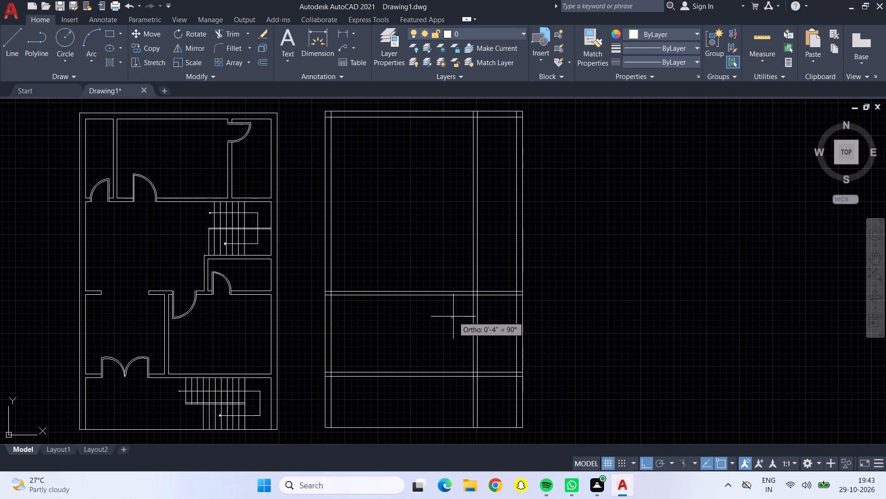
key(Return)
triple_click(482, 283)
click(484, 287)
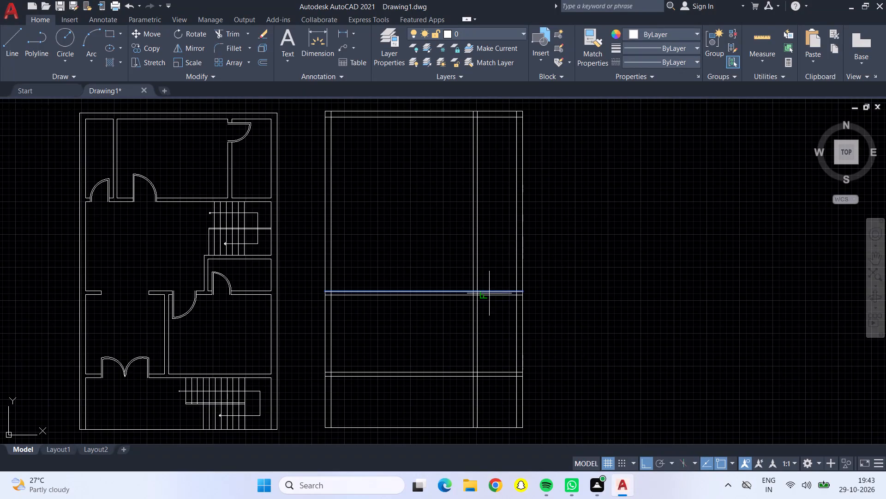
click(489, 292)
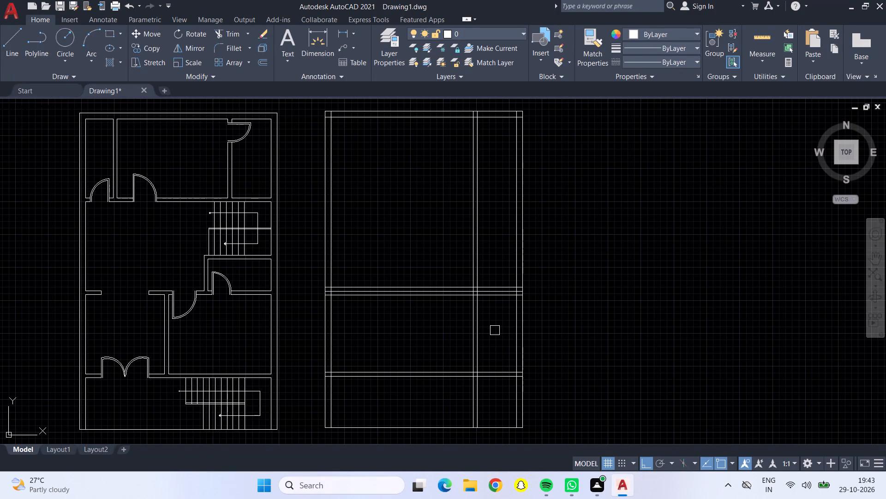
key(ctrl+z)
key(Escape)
Offset the lower line of the third plan's first horizontal partition wall 6' down.
key(o)
key(Return)
text(6')
key(Return)
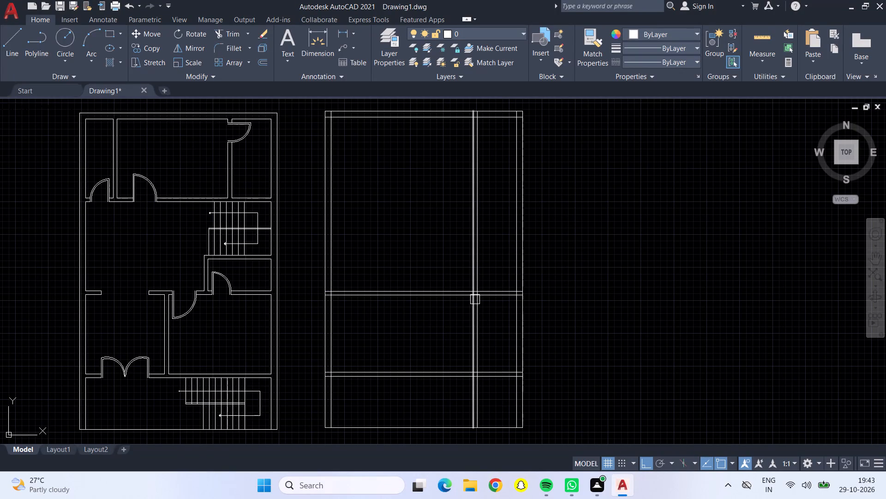
click(487, 298)
click(503, 354)
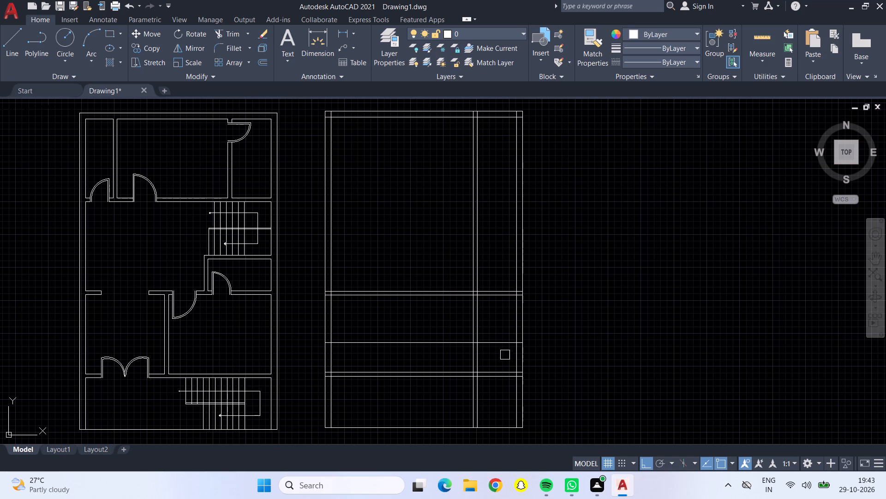
key(Escape)
Offset the new horizontal line 6" down to form another horizontal partition wall between the two existing ones.
key(o)
key(Return)
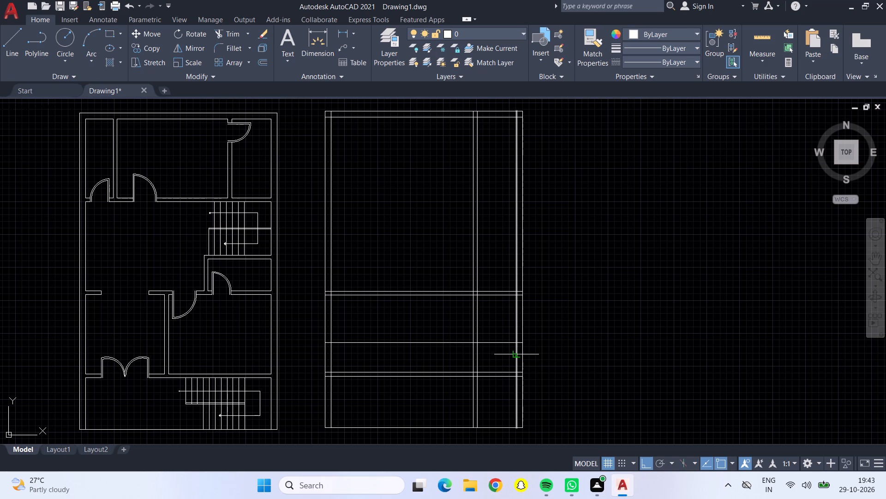
key(6)
key(shift+quotedbl)
key(Return)
click(493, 346)
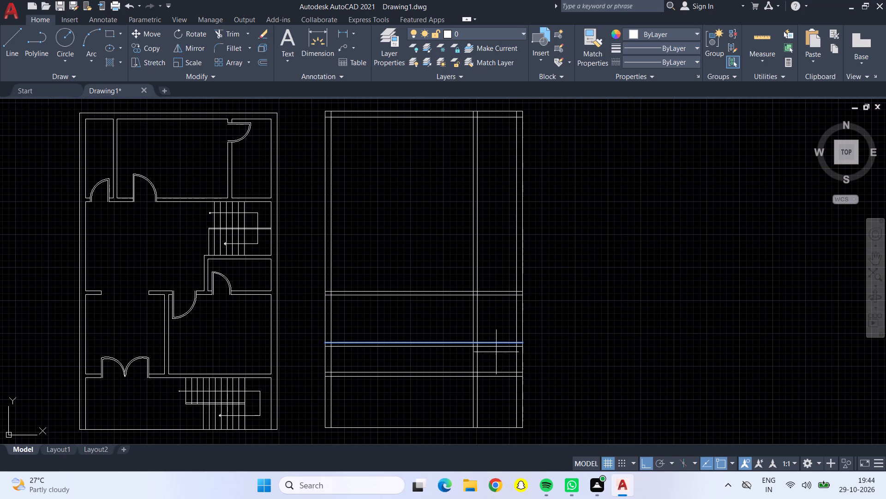
click(497, 353)
key(Escape)
Trim the third plan's vertical wall above and below the two outer horizontal partitions, and the middle horizontal wall west of the vertical wall.
click(221, 31)
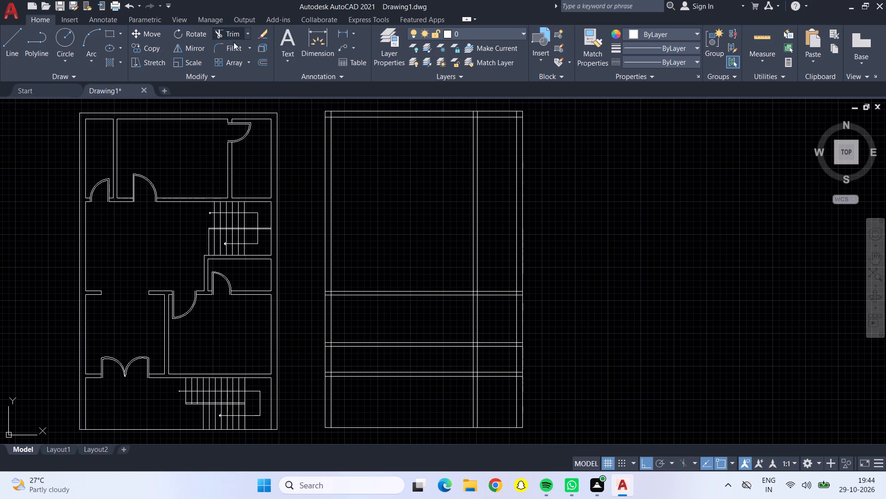
drag(406, 182, 487, 224)
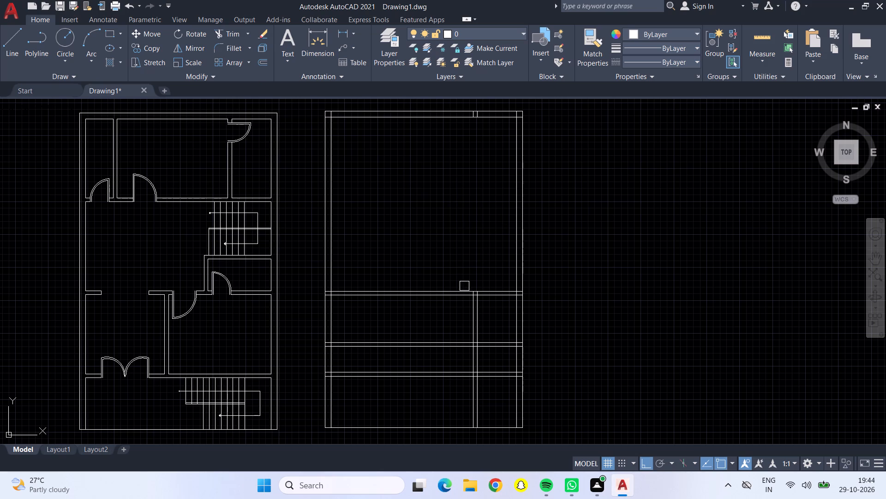
drag(451, 320, 452, 352)
drag(465, 404, 481, 403)
key(Escape)
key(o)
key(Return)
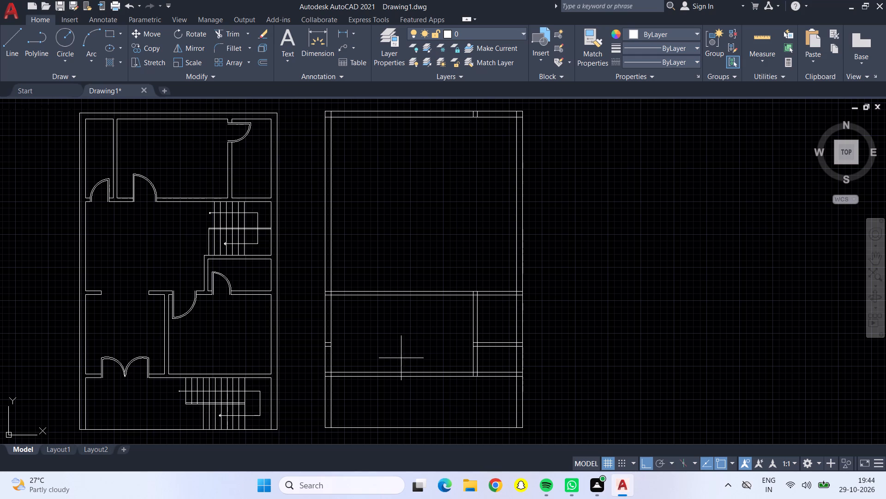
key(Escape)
Measure the spacing between the walls around the small lower-right room of the third plan.
click(769, 38)
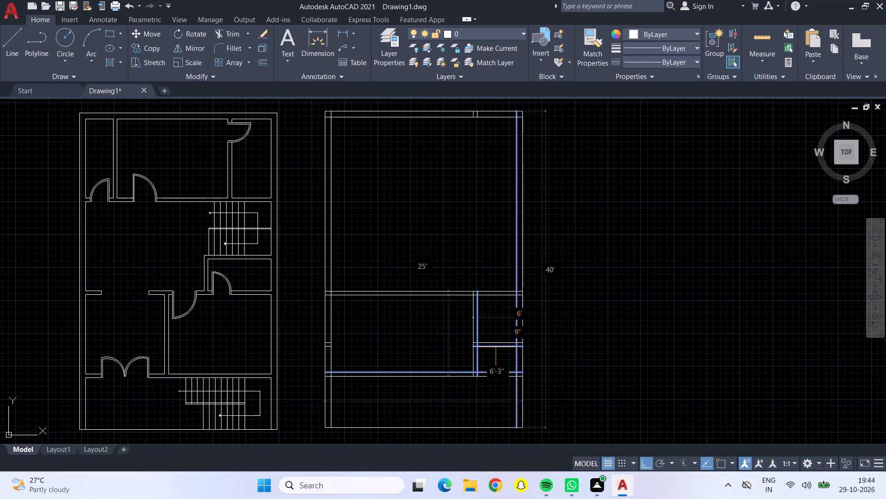
key(Escape)
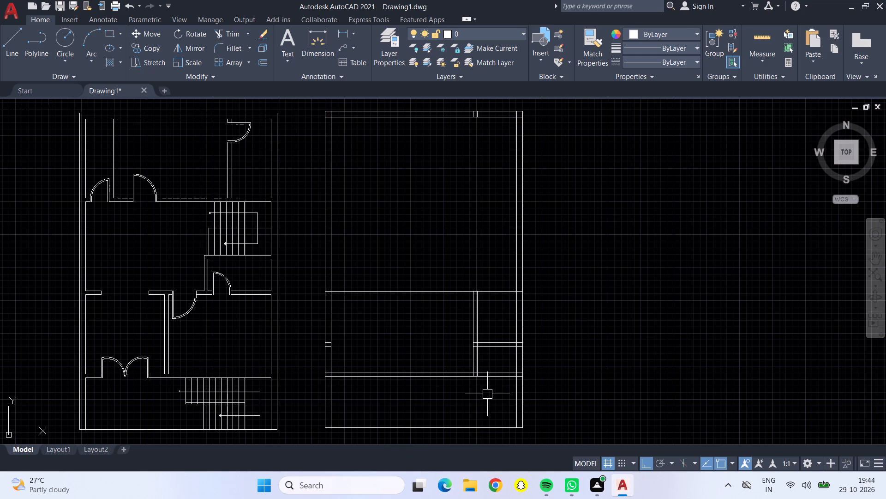
Offset the lowest horizontal partition's lower line 3'4" down and the third plan's bottom outer line 3'4" up.
key(o)
key(Return)
text(3'4")
key(Return)
click(494, 379)
click(501, 422)
click(501, 431)
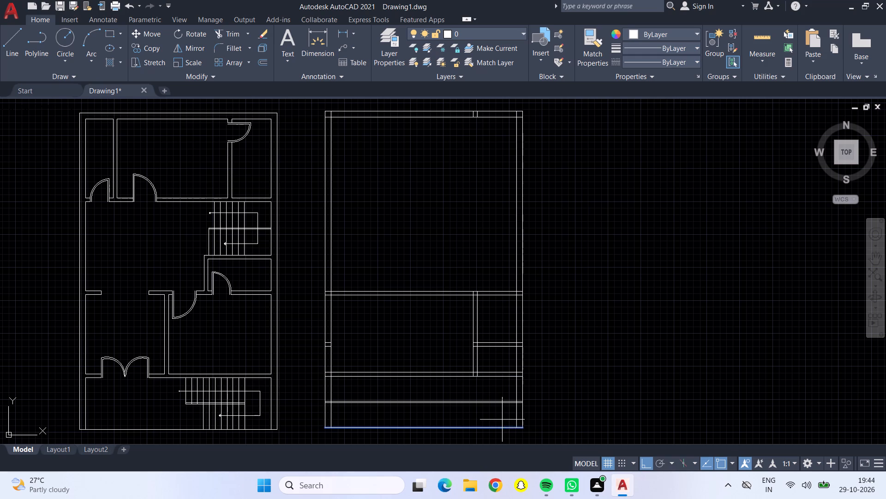
click(502, 417)
scroll(366, 406, up, 1)
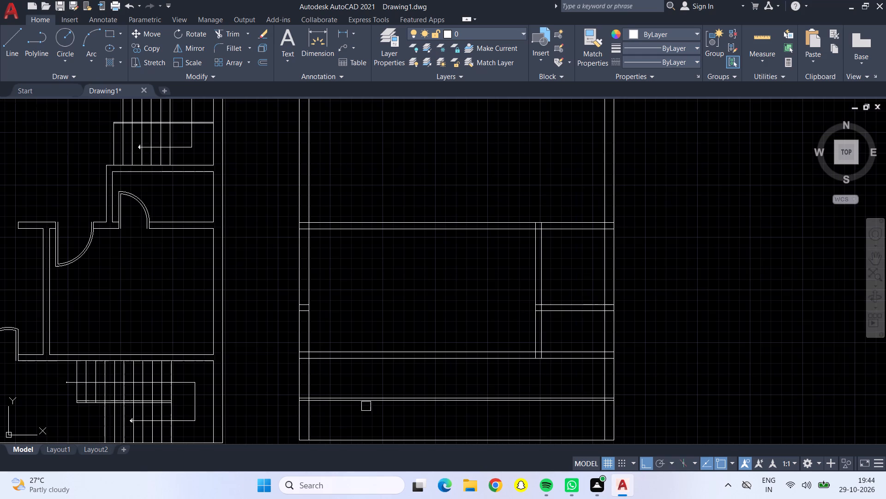
key(Escape)
Offset the inner line of the third plan's right outer wall 3'4" towards the interior.
key(o)
key(Return)
key(2)
key(BackSpace)
key(3)
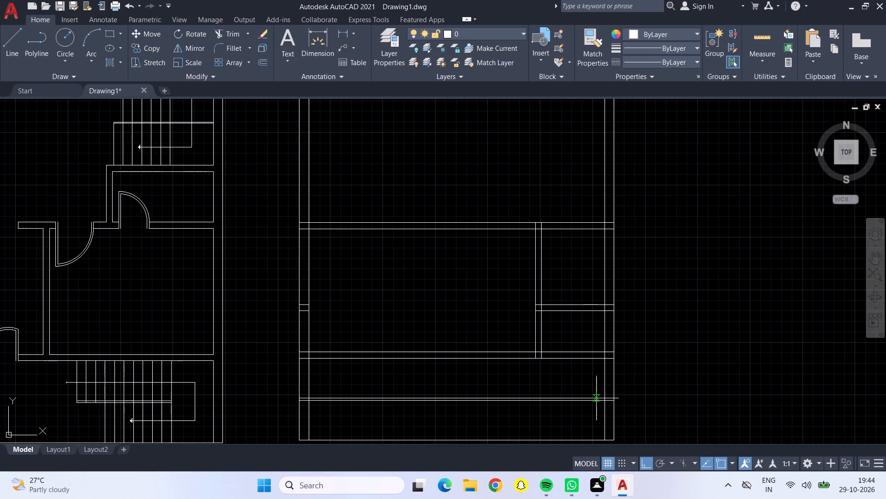
key(apostrophe)
key(4)
key(shift+quotedbl)
key(Return)
click(602, 386)
click(529, 390)
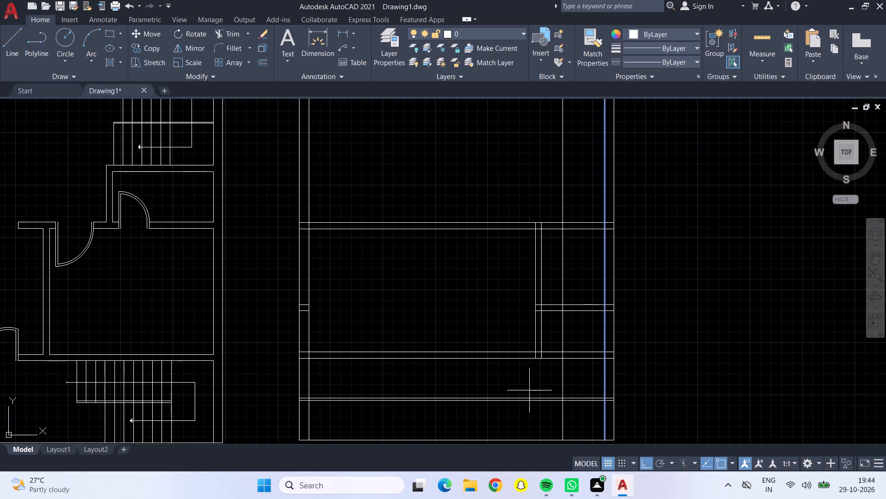
key(Escape)
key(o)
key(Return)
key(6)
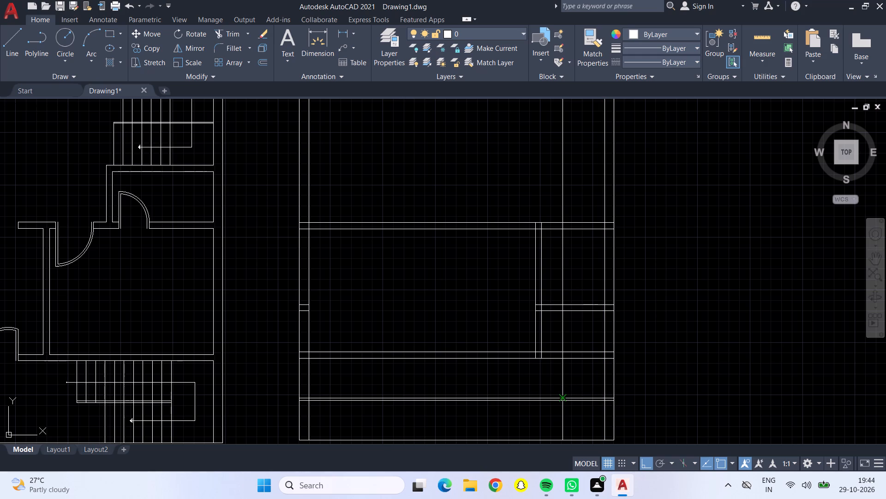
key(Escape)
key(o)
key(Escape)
Remove the new vertical line's portions above the lowest horizontal partition wall by trimming and deleting them.
click(227, 33)
click(564, 334)
key(Escape)
click(562, 291)
key(Delete)
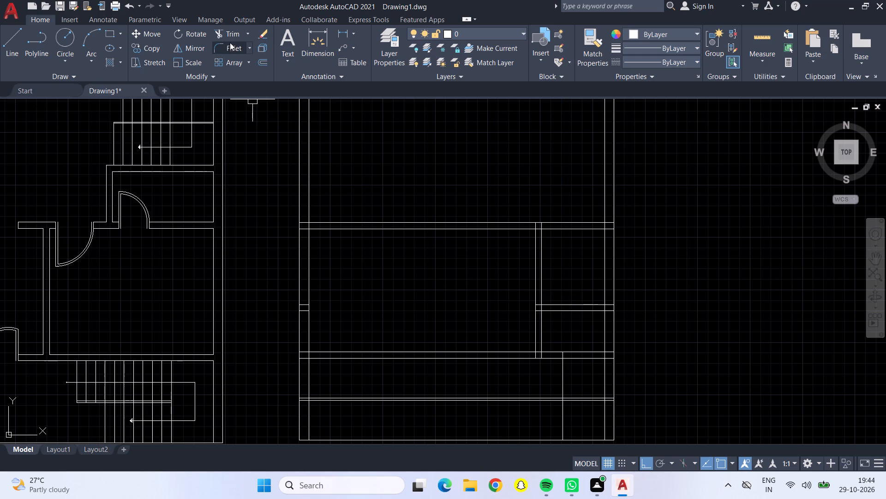
Trim the ends of the vertical lines that run inside the lowest horizontal partition wall.
click(237, 33)
scroll(569, 354, up, 4)
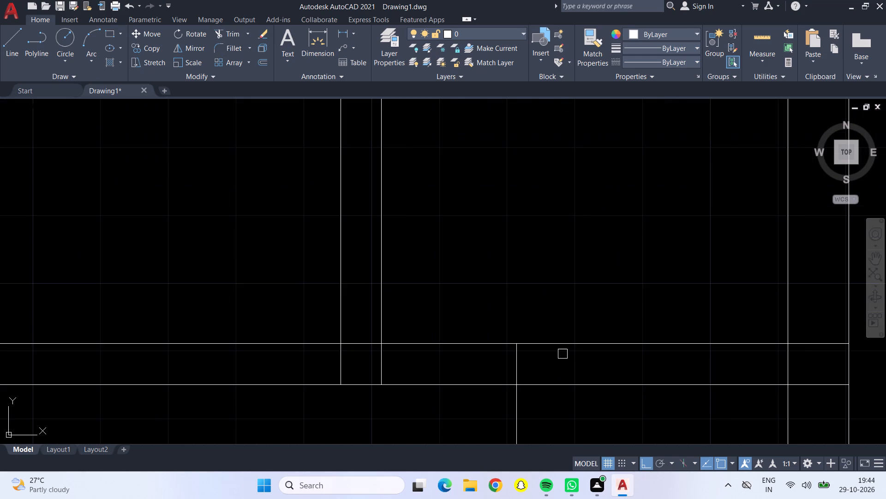
drag(563, 354, 305, 374)
key(Escape)
Offset the bottom strip's short vertical line 9" towards the left wall eight times in succession, forming a row of stair tread lines.
key(o)
key(Return)
key(9)
key(shift+quotedbl)
key(Return)
scroll(437, 433, down, 3)
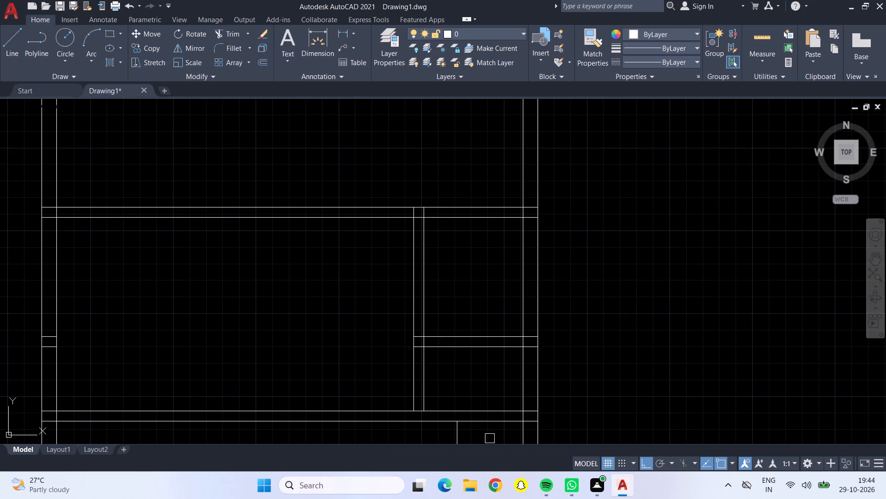
middle_drag(490, 438, 487, 358)
drag(454, 385, 439, 386)
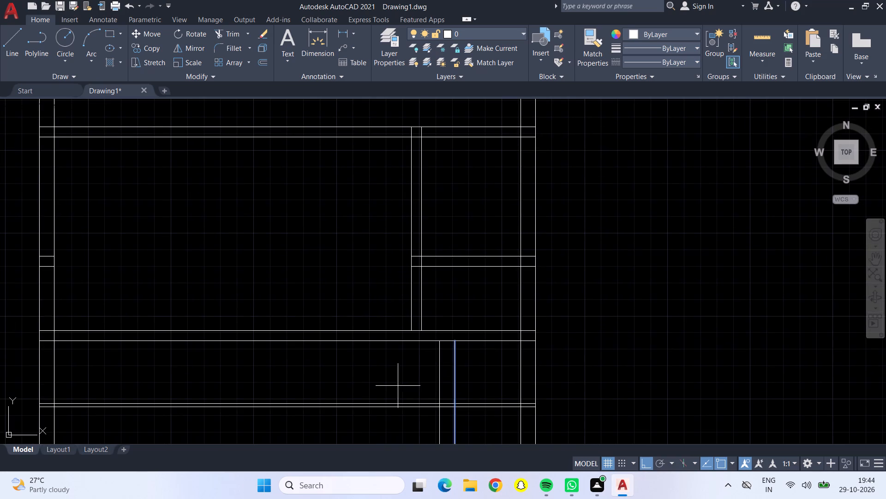
drag(364, 386, 376, 390)
drag(439, 383, 414, 386)
click(400, 387)
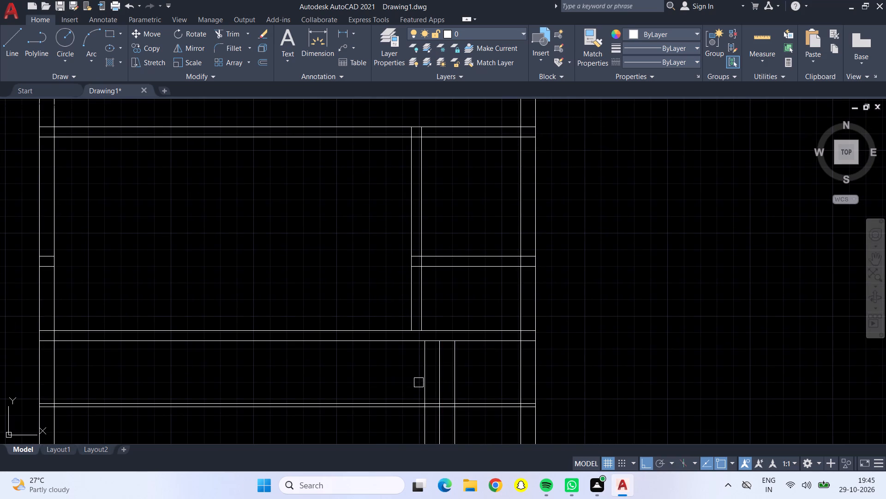
click(421, 383)
click(384, 378)
click(406, 383)
drag(370, 374, 375, 376)
click(391, 382)
click(355, 381)
drag(375, 385, 372, 381)
click(333, 371)
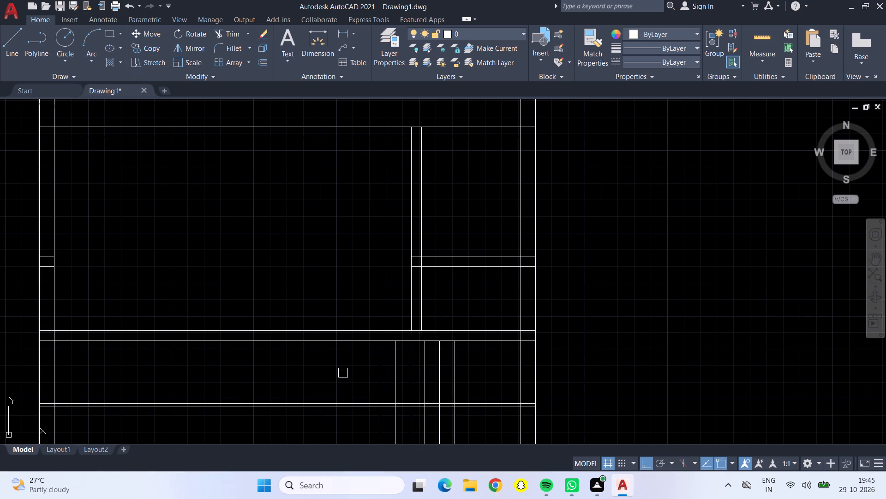
click(383, 384)
click(348, 380)
click(366, 390)
click(328, 370)
scroll(328, 370, down, 3)
scroll(328, 373, up, 2)
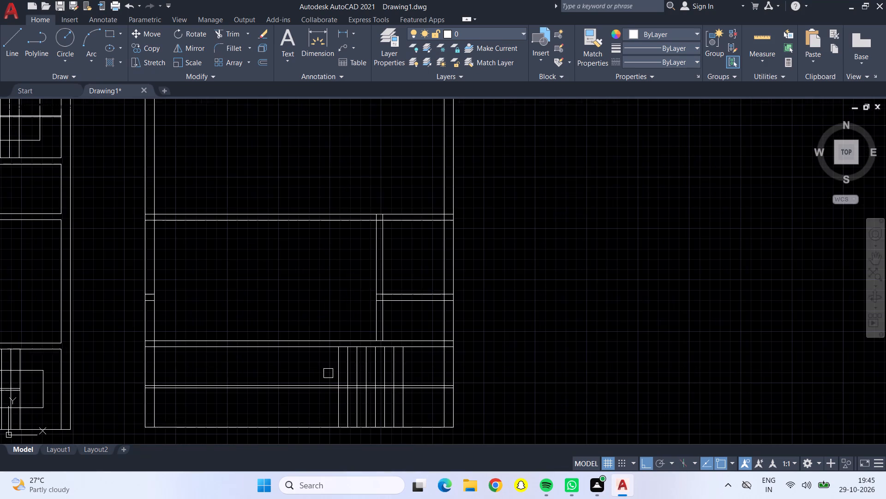
click(341, 373)
click(322, 366)
scroll(322, 366, down, 1)
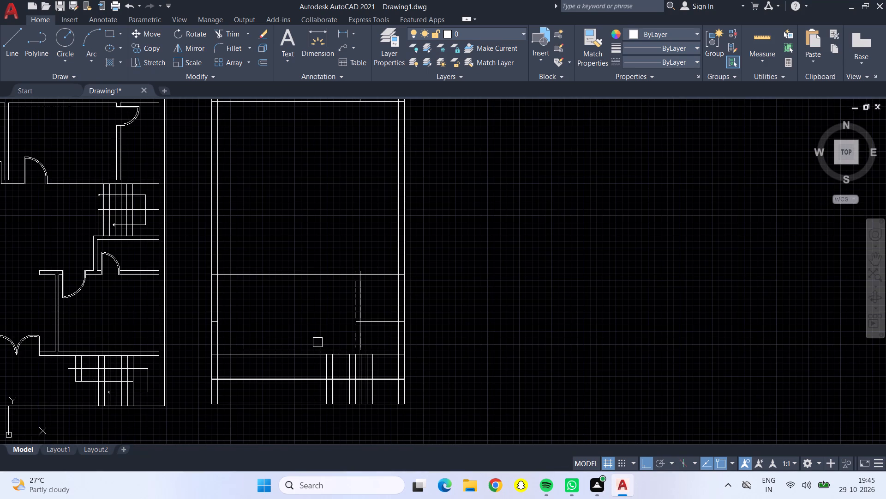
key(Escape)
Trim the overlapping line ends at the third plan's two top corners and the vertical stubs inside its top outer wall.
scroll(328, 309, down, 1)
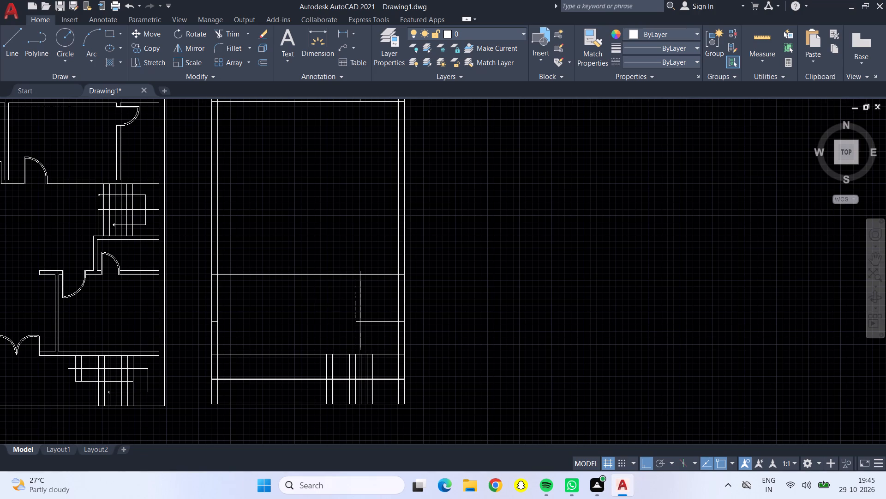
middle_click(329, 310)
middle_drag(338, 313, 406, 320)
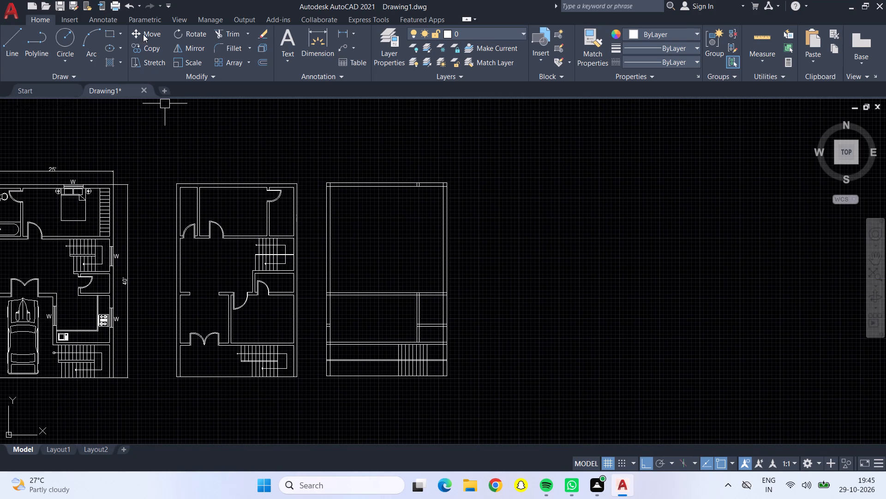
click(221, 37)
middle_drag(229, 260, 267, 259)
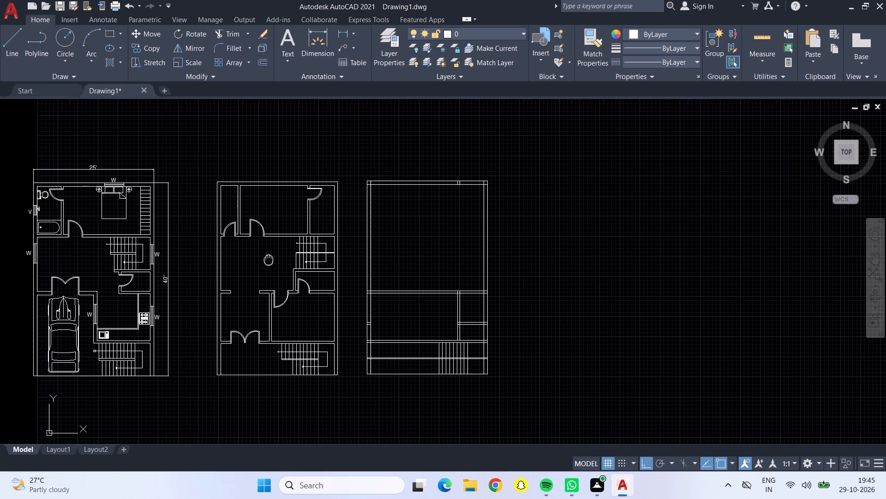
middle_drag(267, 259, 265, 259)
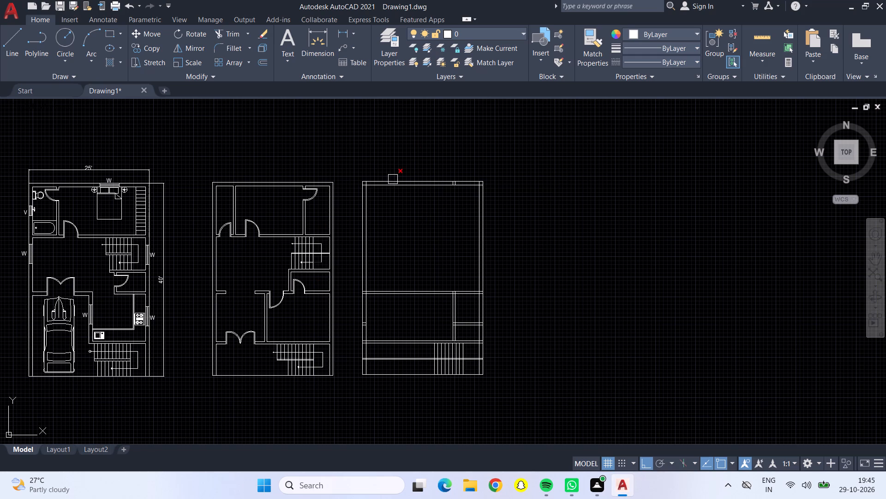
scroll(377, 177, up, 5)
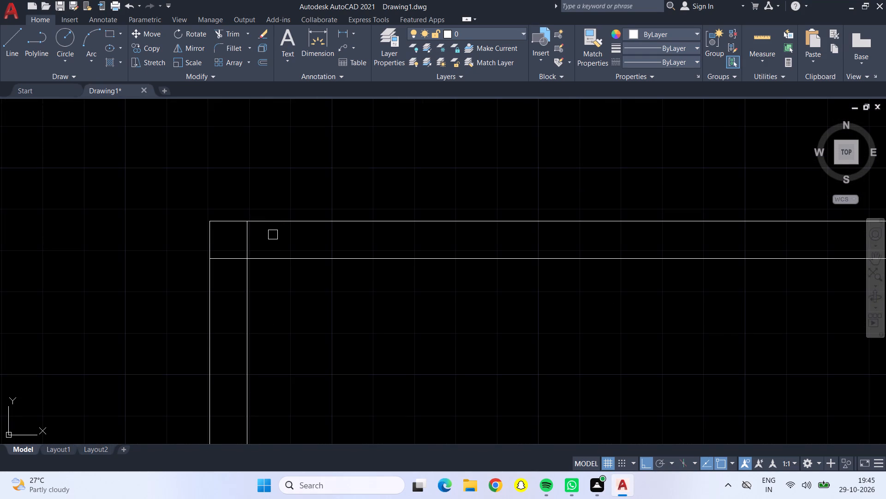
drag(272, 235, 225, 264)
scroll(225, 265, down, 4)
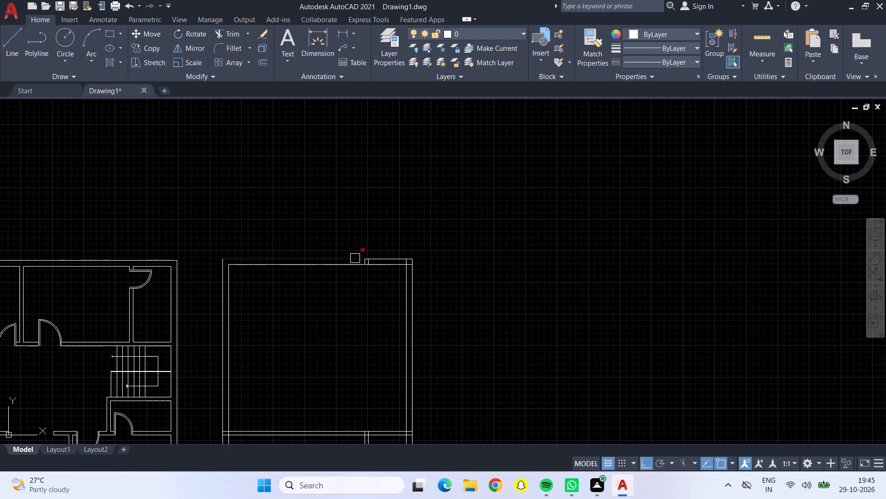
scroll(363, 262, up, 5)
drag(422, 257, 339, 258)
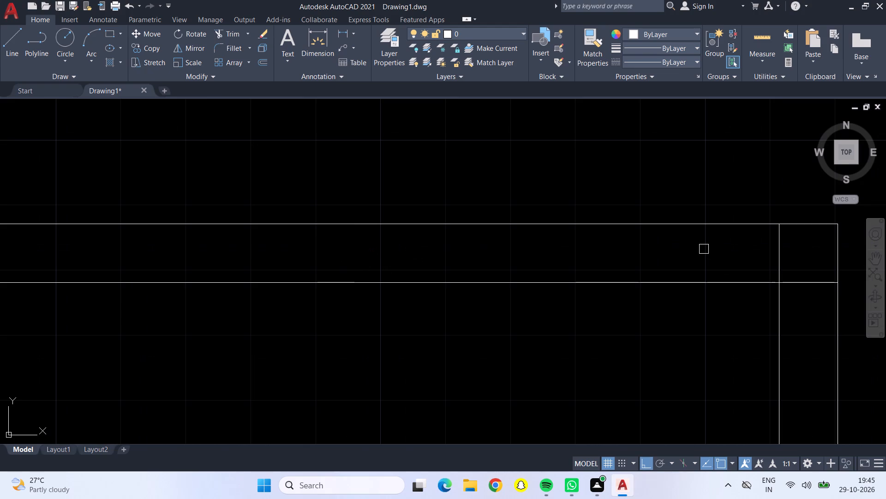
drag(756, 252, 814, 296)
Trim the upper full-width partition's line ends inside the left outer wall and the inner wall line crossing that partition.
scroll(832, 296, down, 5)
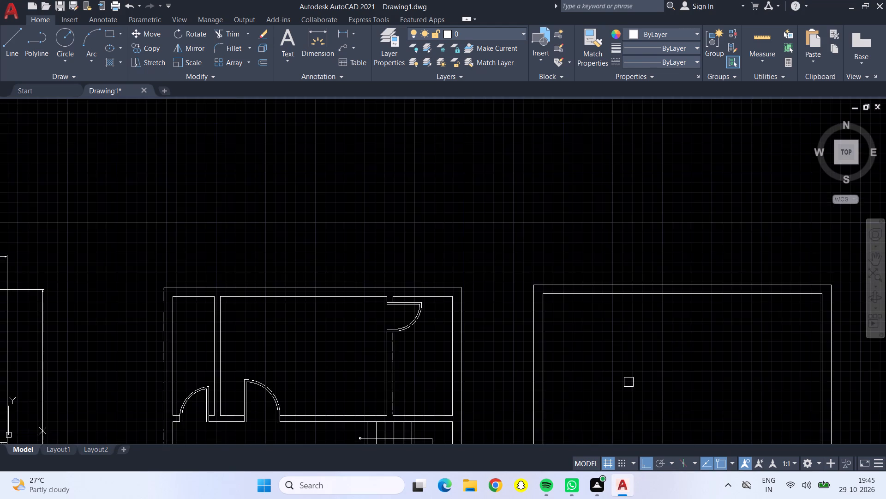
scroll(628, 383, down, 2)
middle_drag(628, 383, 517, 257)
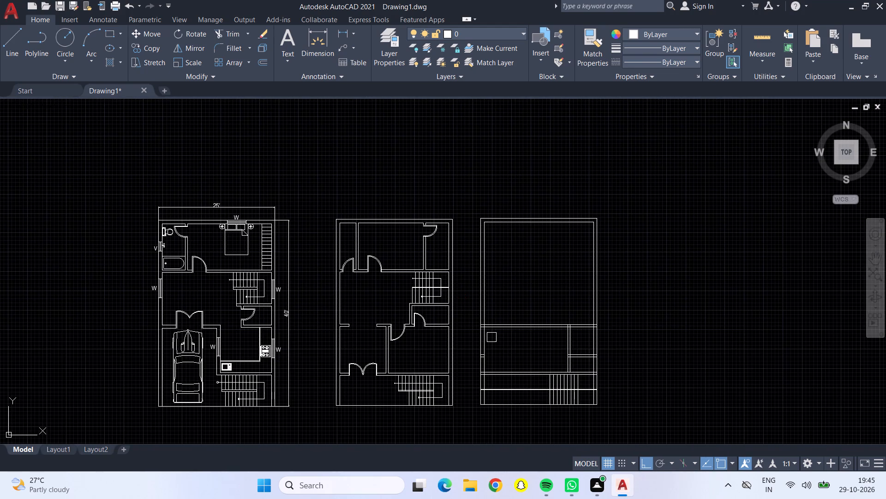
scroll(483, 331, up, 5)
scroll(521, 288, up, 3)
drag(499, 258, 503, 411)
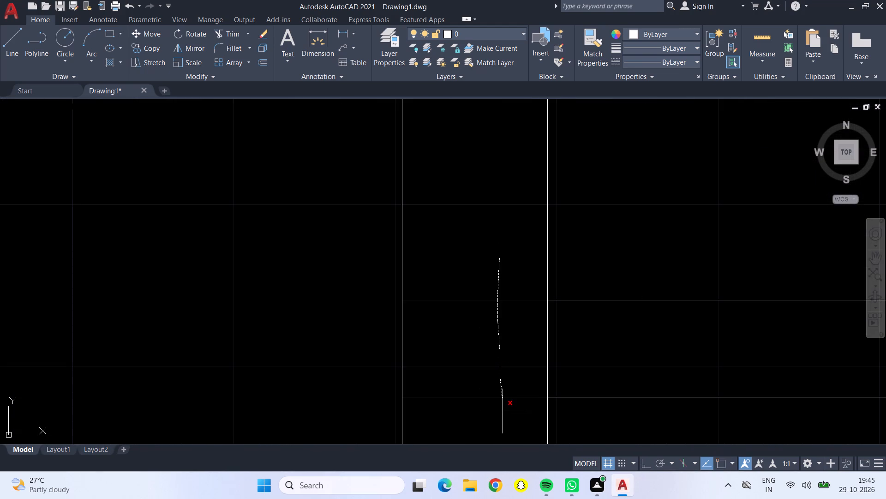
drag(503, 411, 581, 351)
Trim the crossing line pieces where the upper full-width partition meets the vertical partition and the right outer wall.
scroll(586, 351, down, 5)
middle_drag(691, 375, 669, 378)
scroll(672, 378, down, 1)
scroll(524, 354, down, 1)
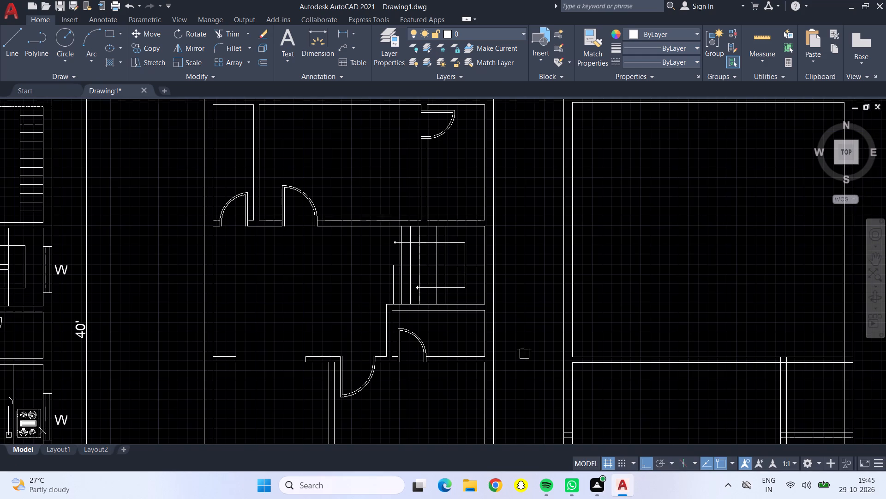
scroll(782, 365, up, 4)
drag(816, 338, 813, 336)
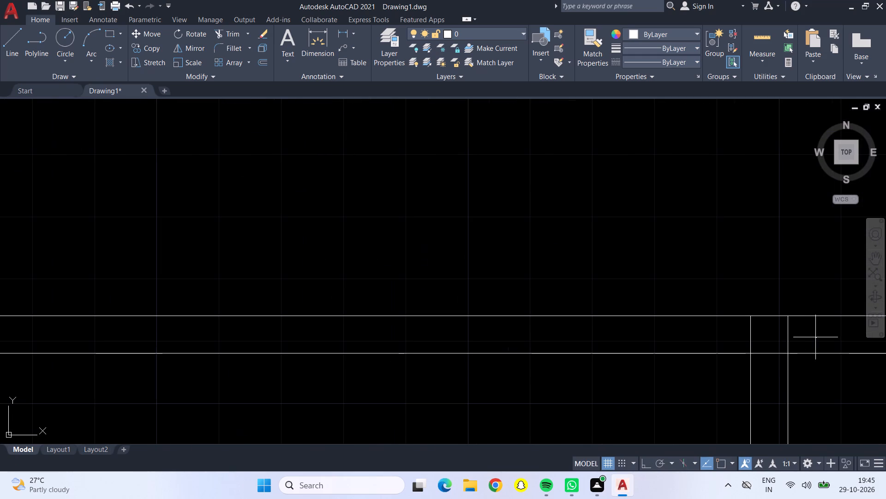
drag(813, 336, 769, 359)
scroll(771, 362, down, 4)
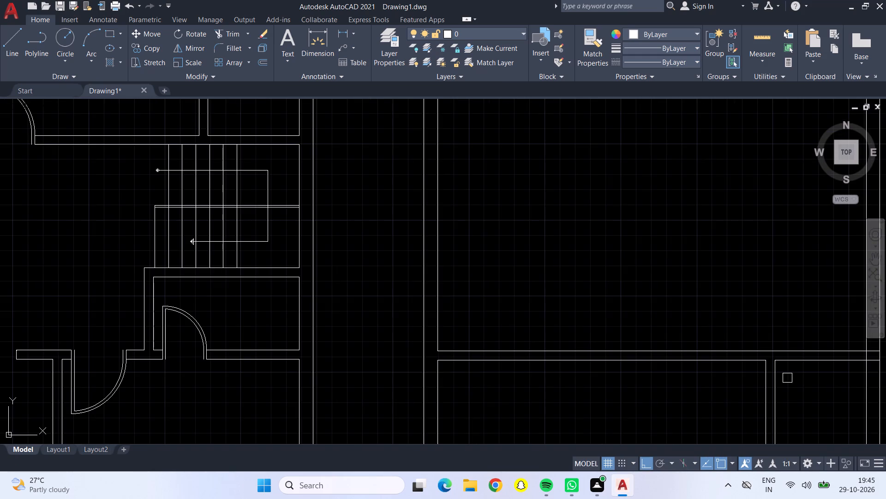
middle_drag(797, 381, 592, 338)
scroll(670, 306, up, 4)
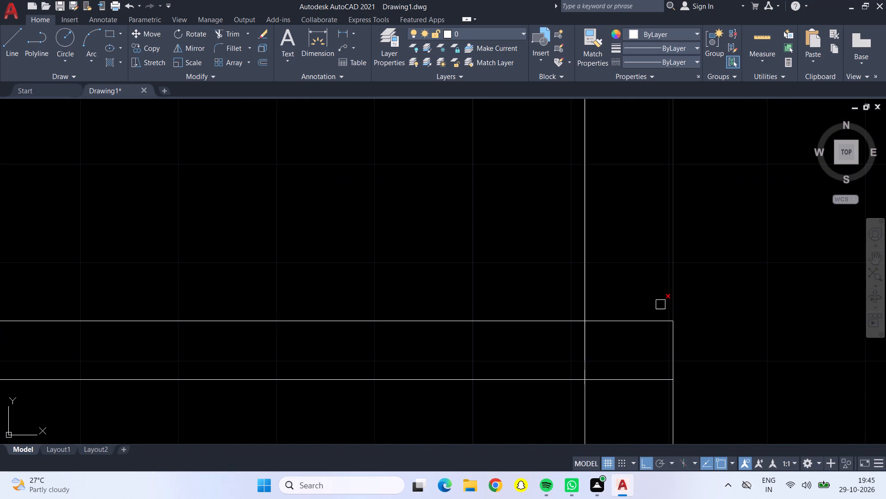
drag(631, 293, 566, 358)
Trim the crossing line pieces where the short horizontal partition meets the right outer wall and the vertical partition.
scroll(550, 352, down, 5)
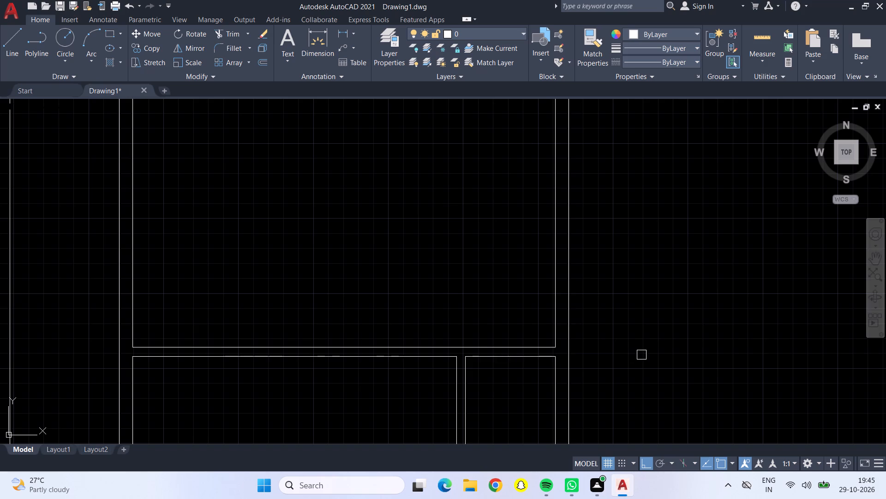
middle_drag(641, 355, 613, 239)
scroll(527, 354, up, 4)
drag(496, 347, 551, 416)
scroll(545, 406, down, 4)
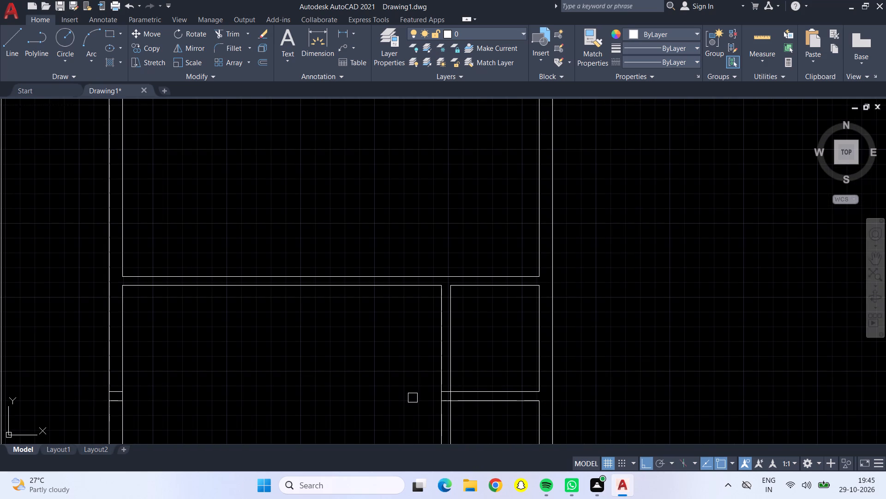
scroll(443, 398, up, 4)
drag(397, 389, 453, 366)
drag(452, 364, 440, 413)
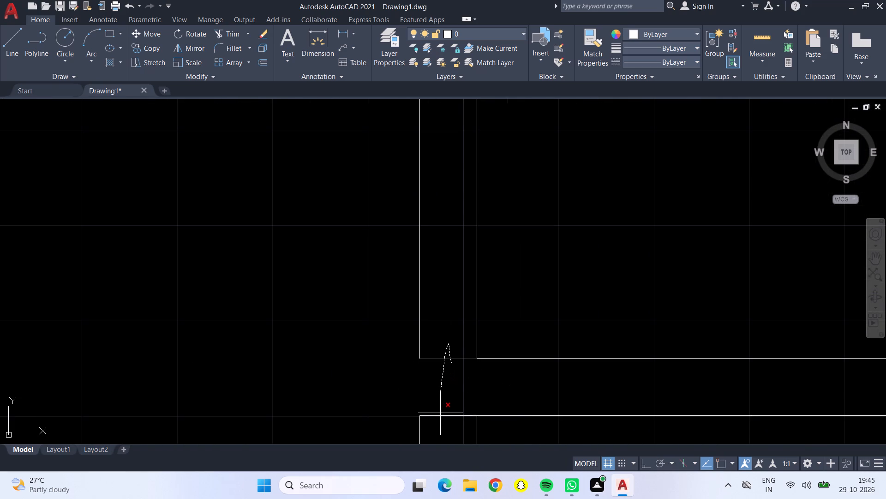
drag(440, 413, 442, 426)
Trim the crossing line pieces where the lowest full-width partition meets the right and left outer walls.
scroll(443, 423, down, 4)
middle_drag(497, 356, 497, 339)
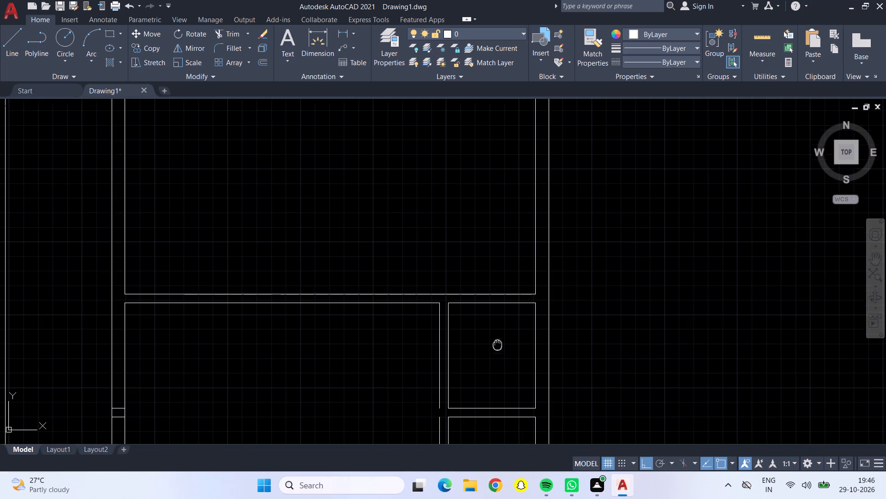
middle_drag(497, 339, 505, 257)
scroll(544, 389, up, 4)
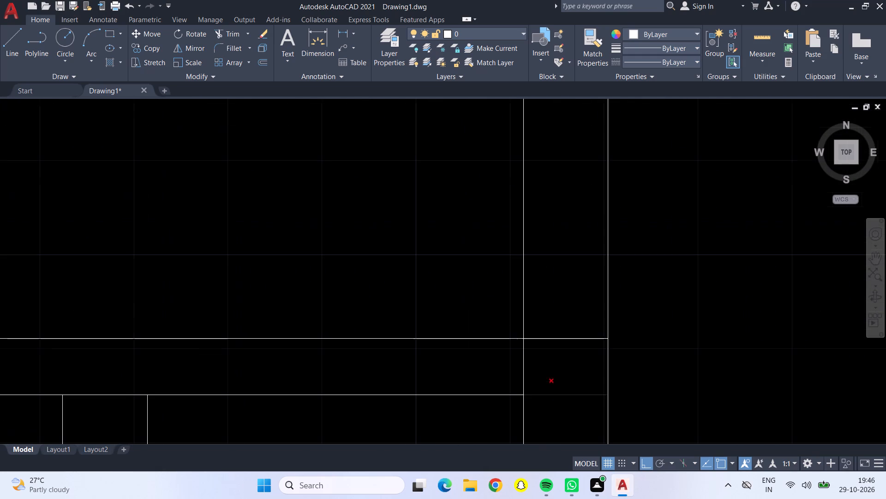
drag(492, 371, 575, 418)
scroll(575, 418, down, 5)
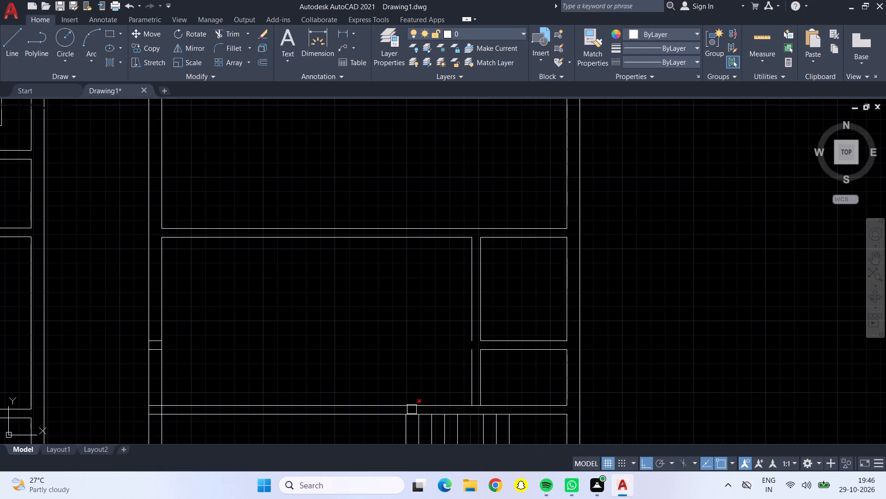
scroll(160, 409, up, 5)
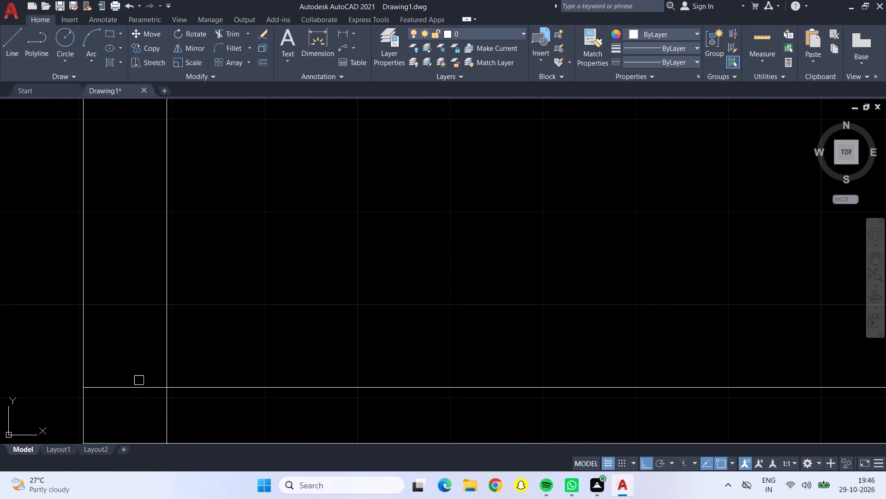
drag(138, 380, 168, 408)
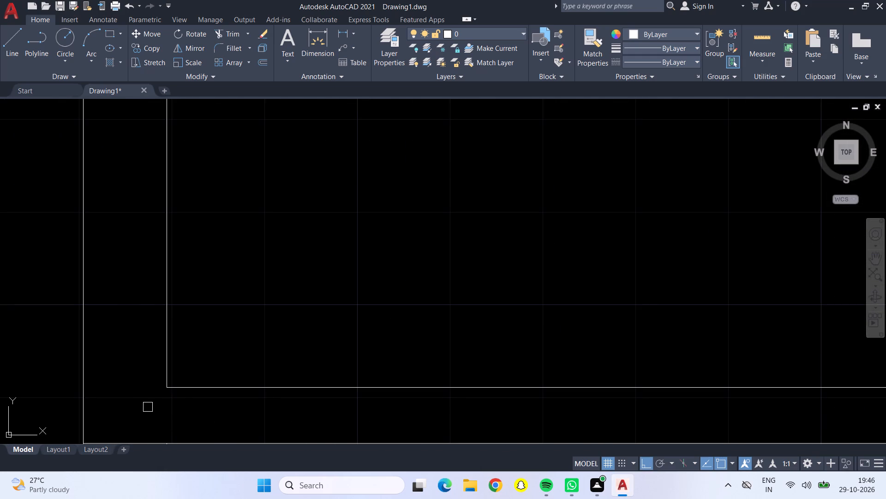
scroll(148, 407, down, 1)
middle_click(148, 407)
drag(144, 407, 141, 432)
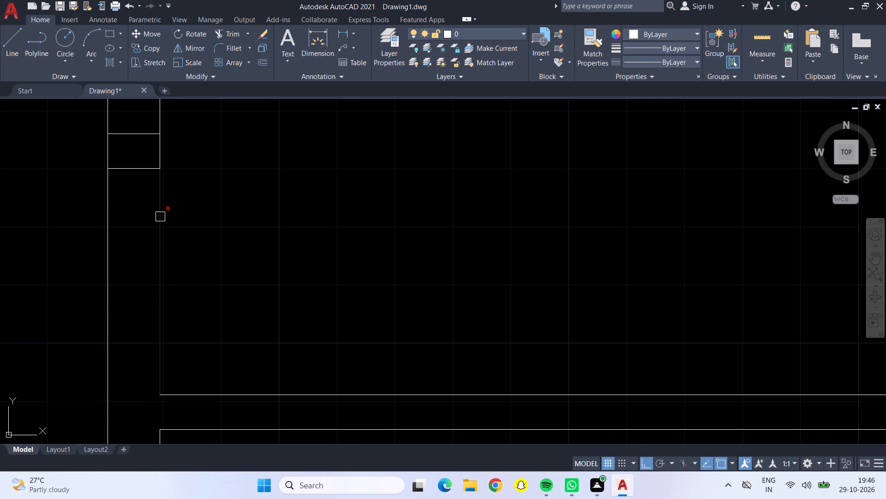
Trim away the two short horizontal stubs left inside the left outer wall above the lowest partition.
drag(124, 116, 129, 185)
Trim the stair's horizontal centre lines in the third plan between the steps and both outer walls, and inside the right outer wall.
scroll(131, 186, down, 6)
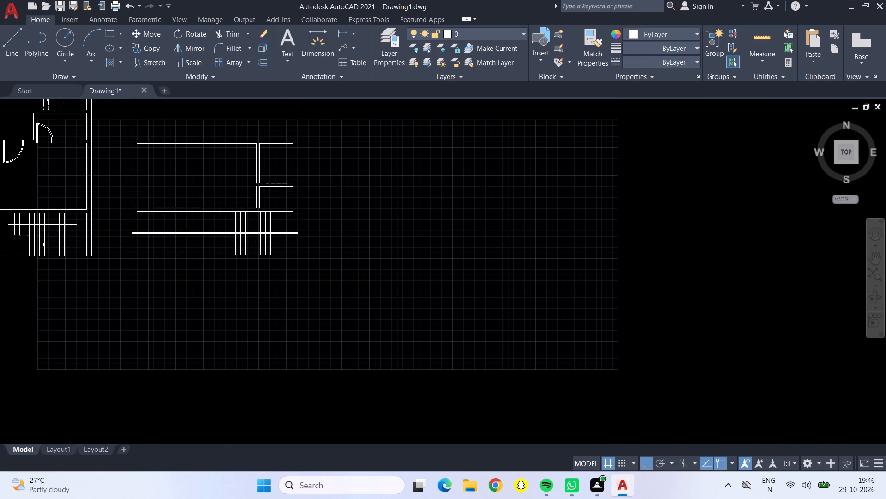
drag(168, 222, 177, 240)
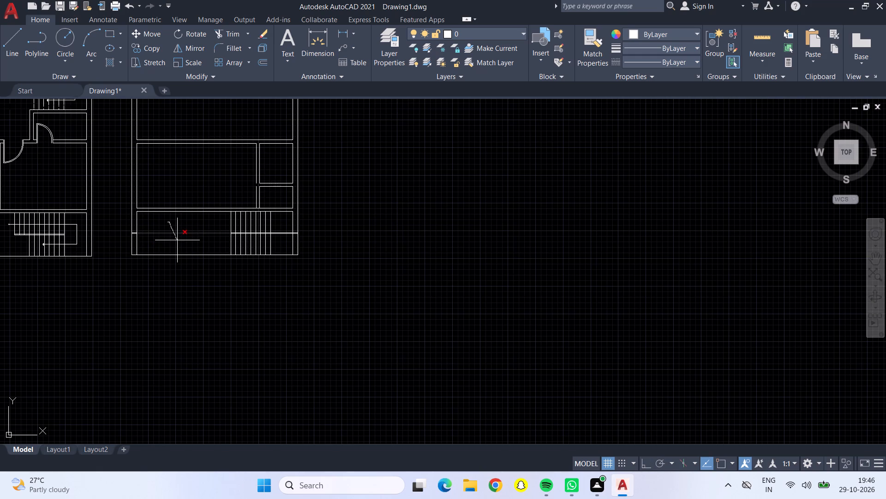
drag(177, 240, 177, 241)
scroll(296, 231, up, 5)
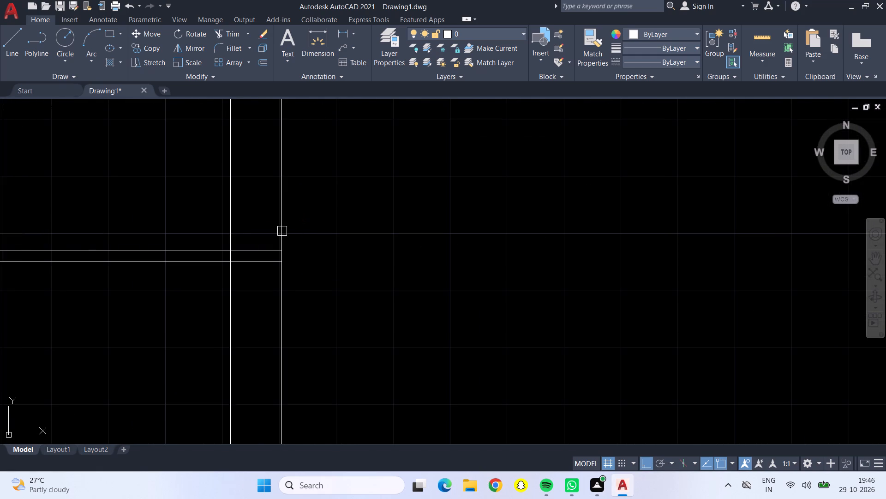
drag(246, 234, 245, 268)
drag(182, 221, 182, 256)
scroll(182, 256, down, 4)
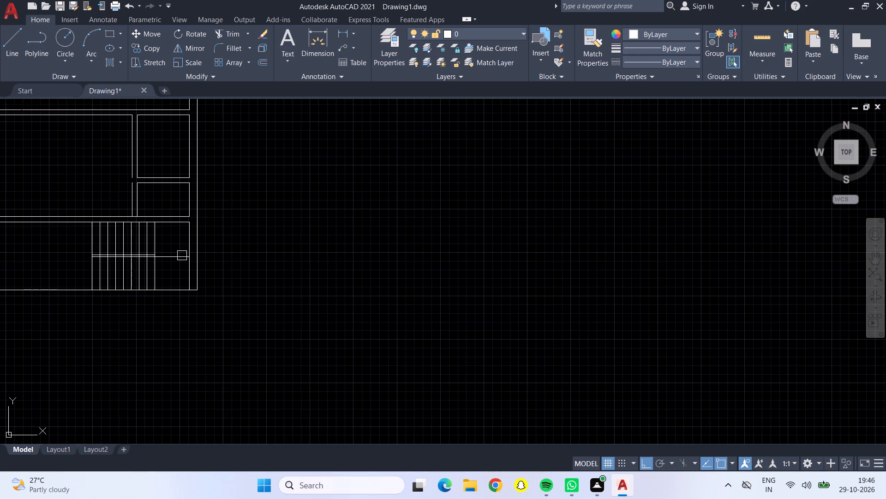
click(182, 256)
scroll(182, 256, down, 2)
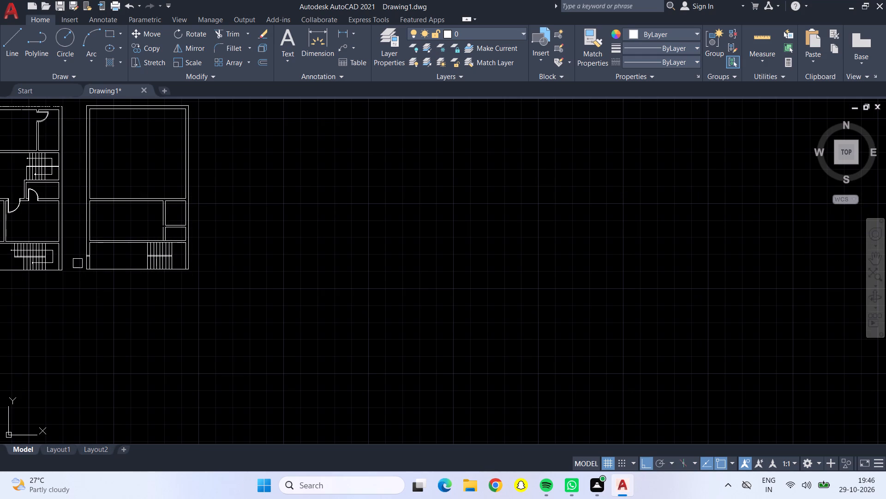
Trim the remaining stair centre line pieces inside the third plan's left outer wall and end the trimming.
scroll(78, 264, up, 4)
scroll(133, 188, up, 2)
drag(133, 188, 134, 245)
scroll(135, 245, down, 2)
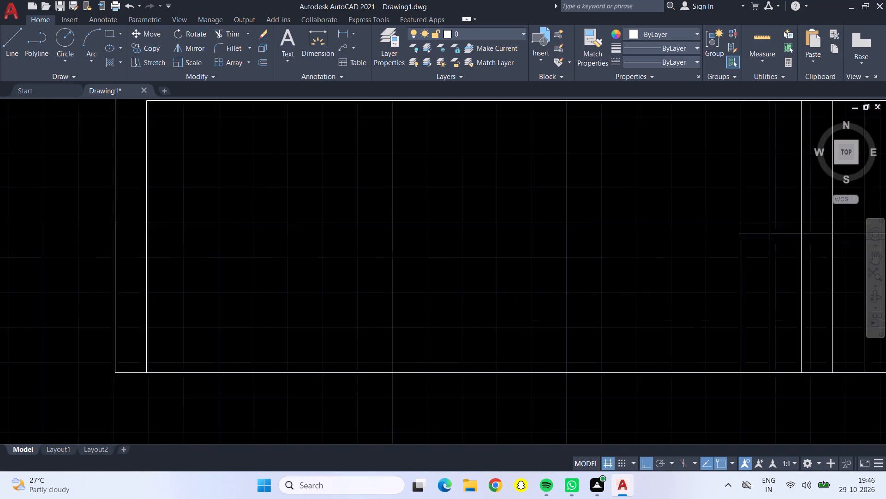
scroll(135, 245, down, 2)
scroll(172, 258, down, 1)
middle_drag(181, 252, 468, 237)
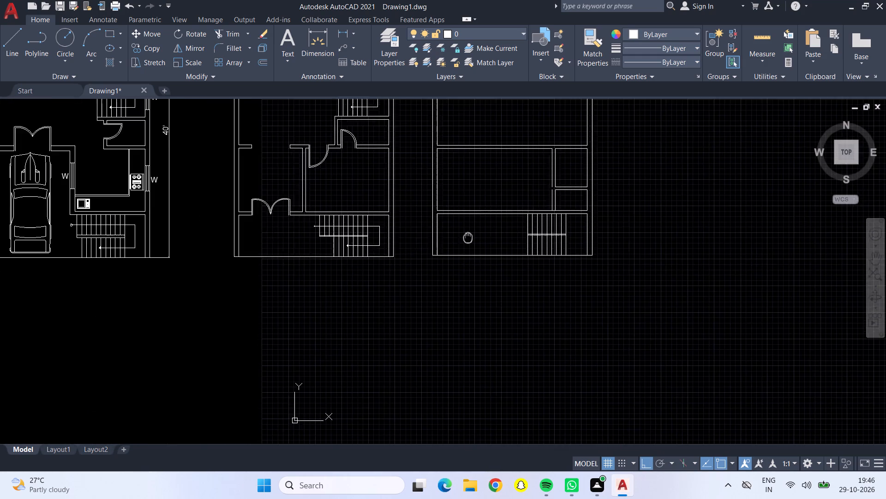
middle_drag(468, 237, 527, 233)
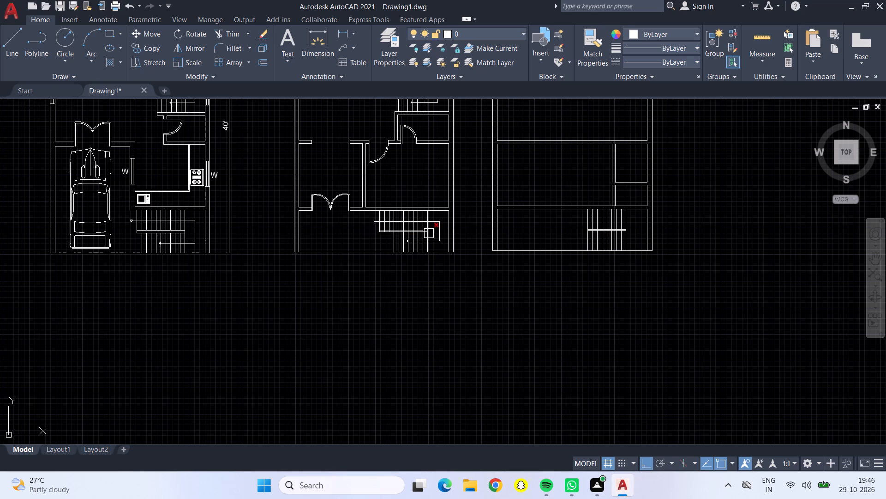
key(Escape)
Draw lines across the third plan's lowest partition for a 4' wide door opening, starting 3' from the left wall's inner face.
click(11, 44)
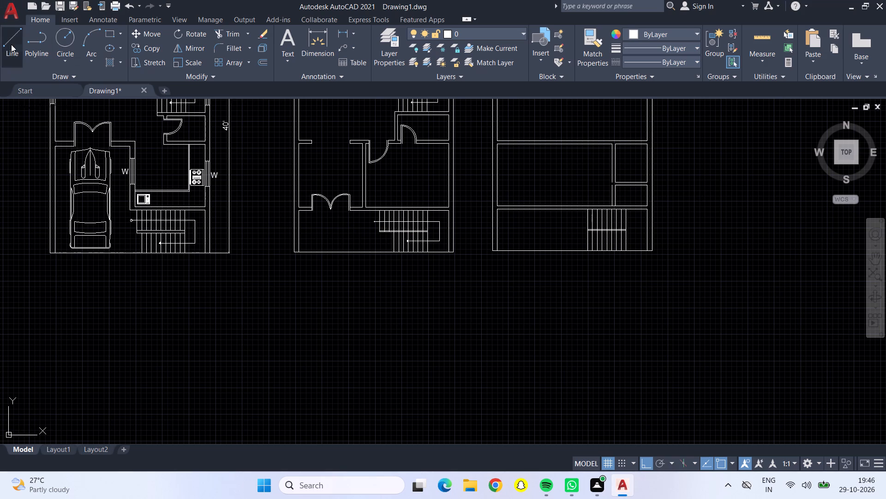
scroll(497, 212, up, 4)
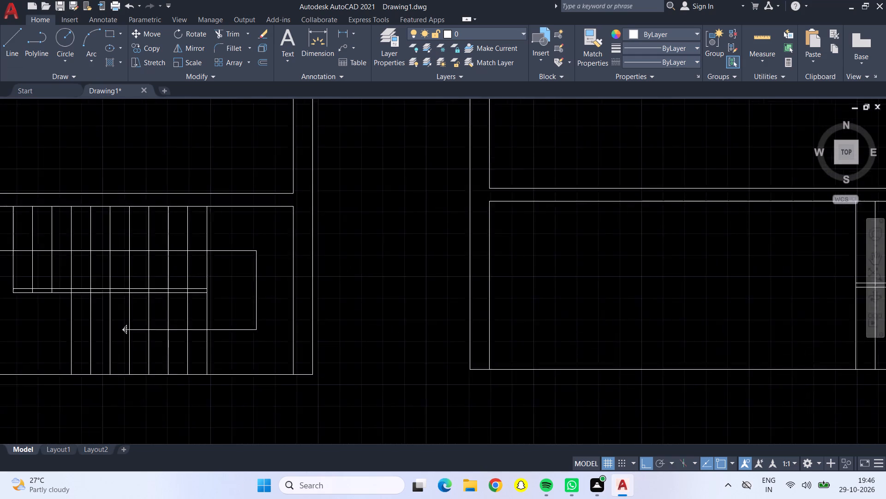
middle_drag(570, 251, 413, 271)
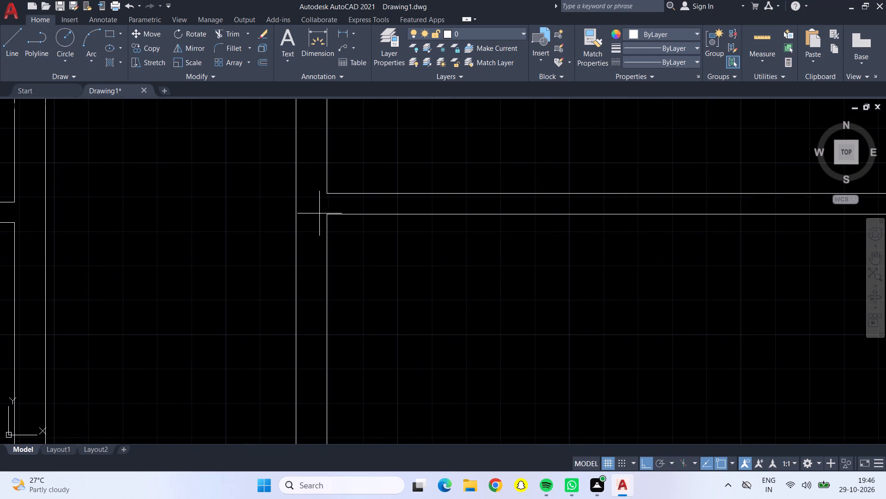
click(326, 218)
text(3')
key(Return)
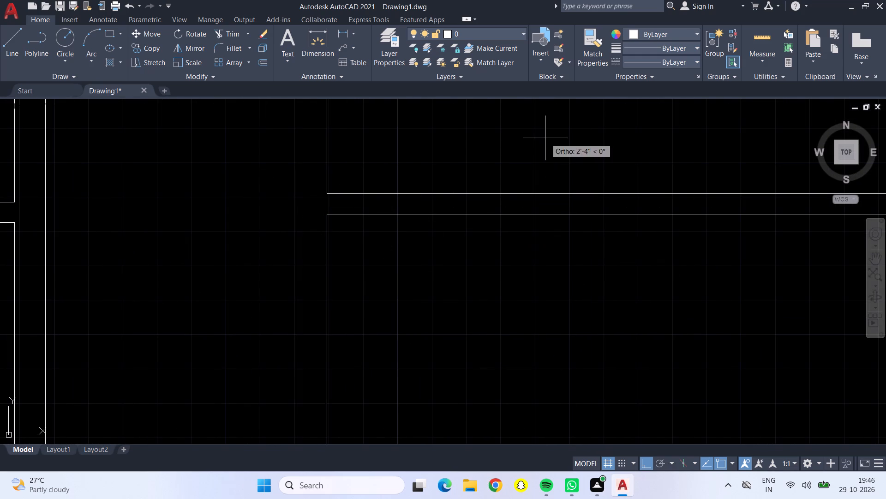
click(450, 192)
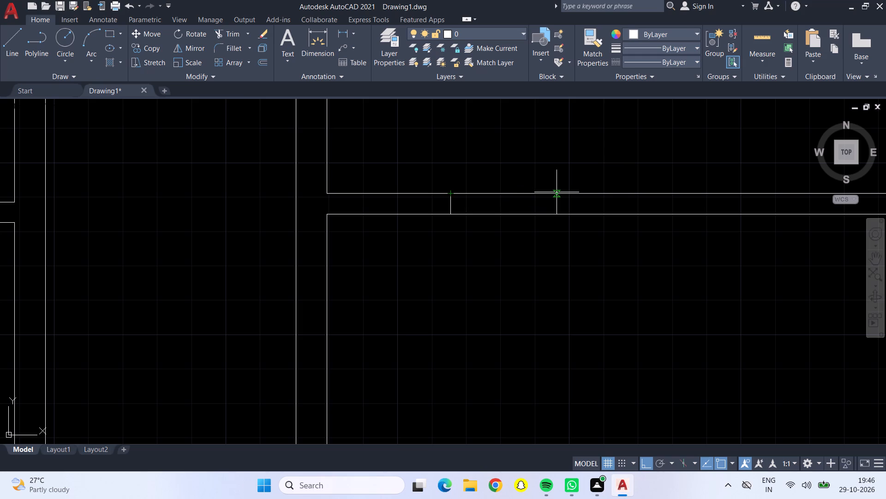
text(4')
key(Return)
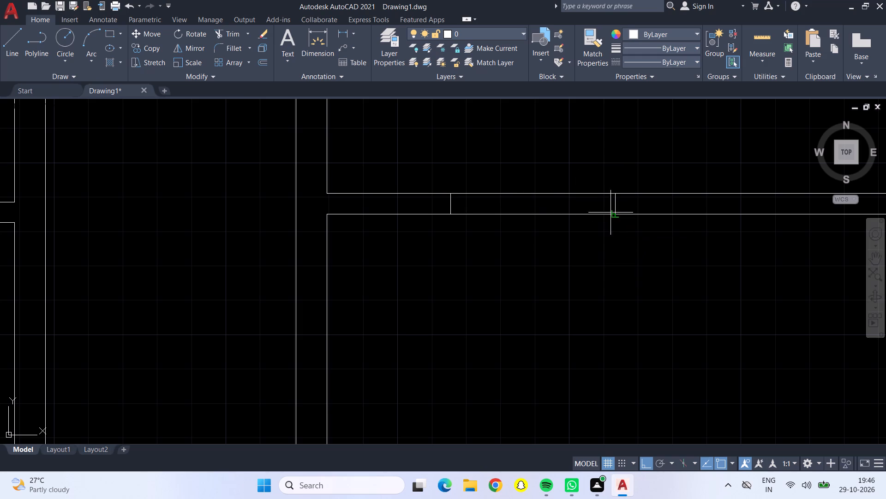
click(612, 212)
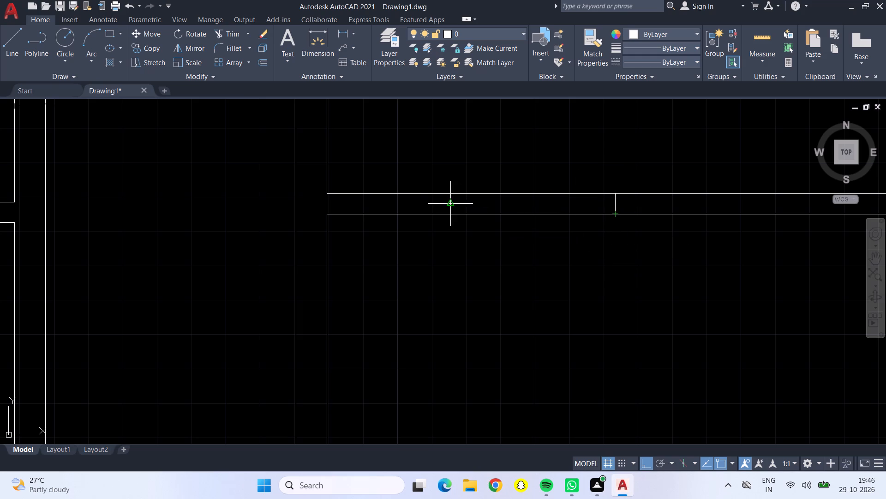
Draw a line across the partition at the door opening's middle, 2' from its left jamb.
click(450, 214)
text(2')
key(Return)
click(533, 191)
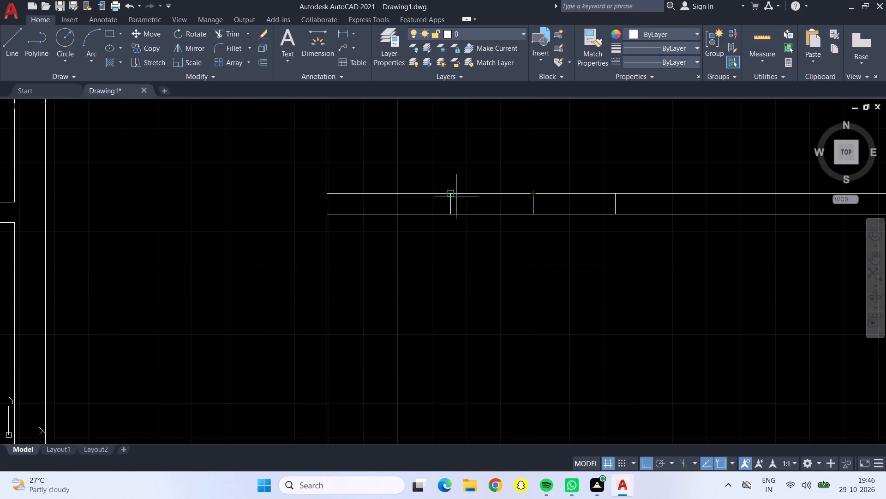
Draw a 3' door leaf line upward from each jamb of the opening on the partition's upper face.
click(449, 194)
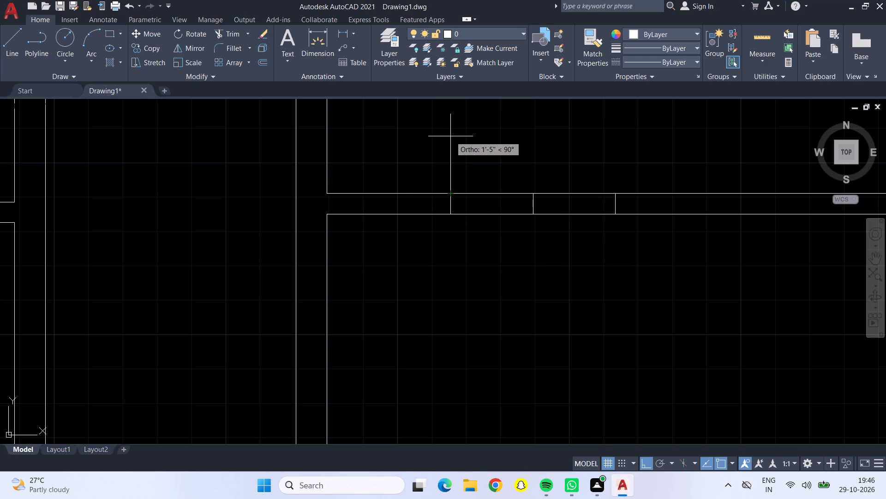
text(3')
key(Return)
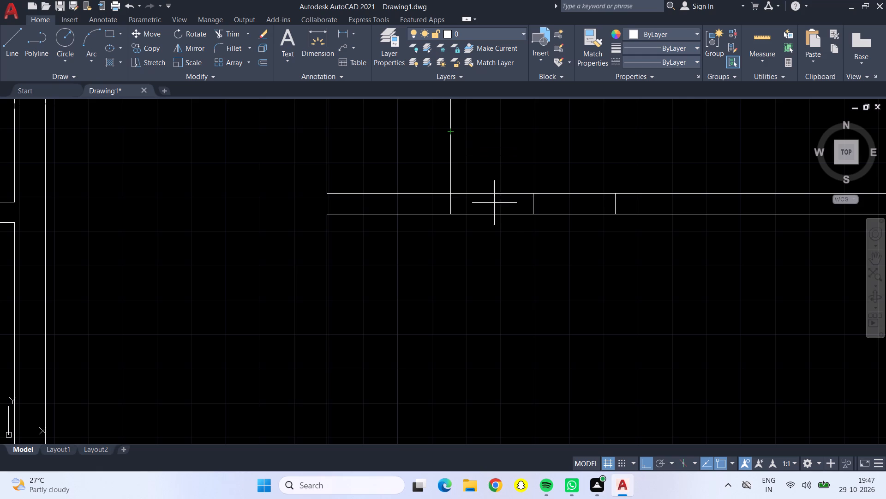
click(454, 196)
drag(617, 192, 609, 186)
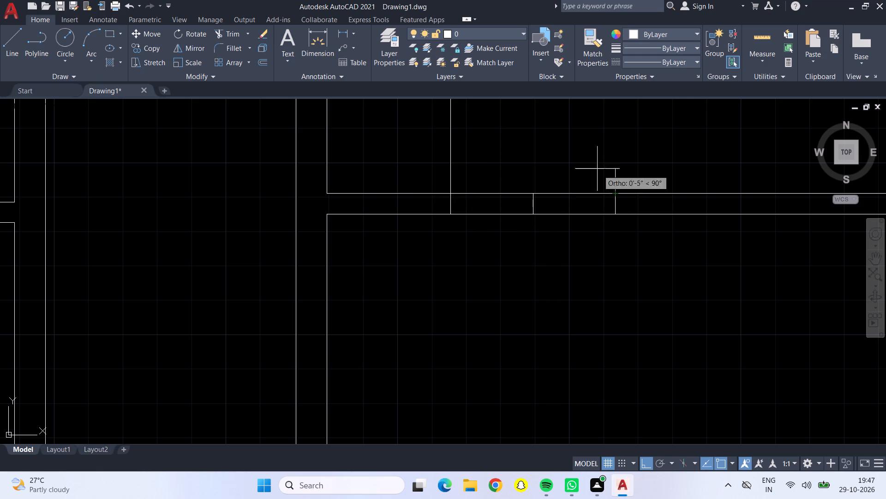
text(3')
key(Return)
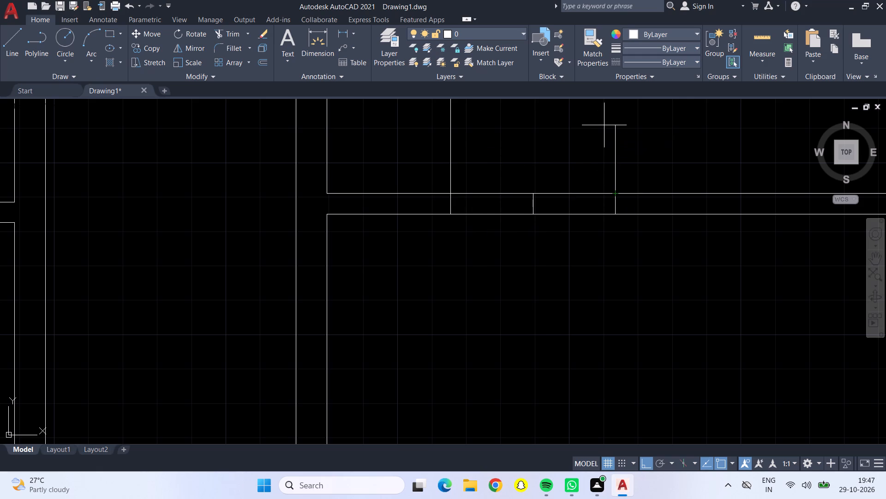
key(Return)
scroll(563, 142, down, 2)
middle_drag(560, 113, 529, 244)
scroll(530, 243, up, 2)
middle_drag(518, 255, 448, 241)
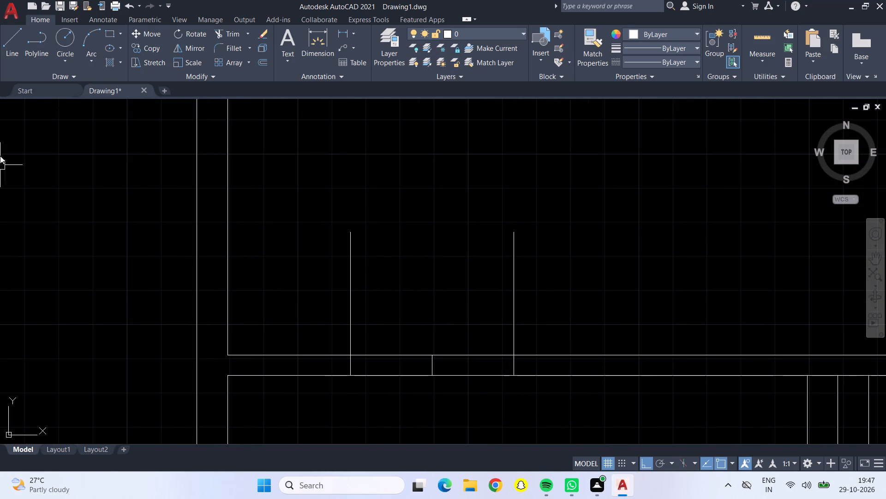
Draw a three-point arc from the top of each door leaf through the opening's midpoint, looping past the leaf on its outer side.
click(86, 37)
click(515, 234)
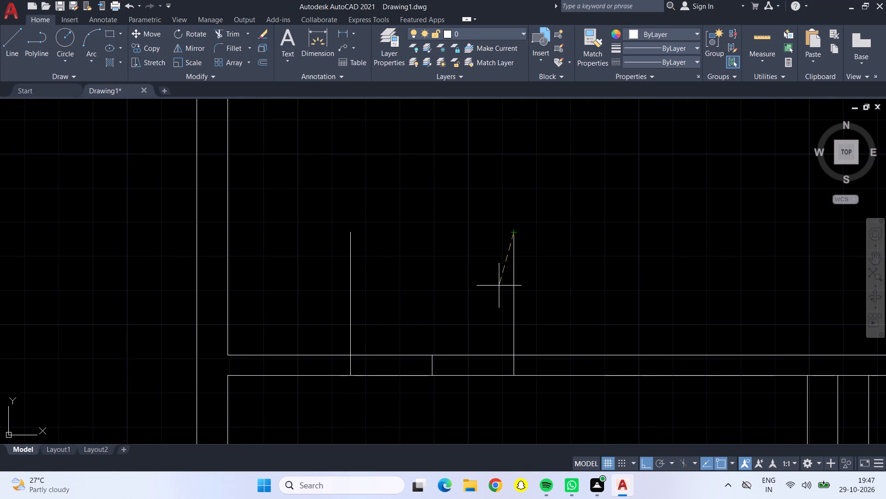
click(431, 356)
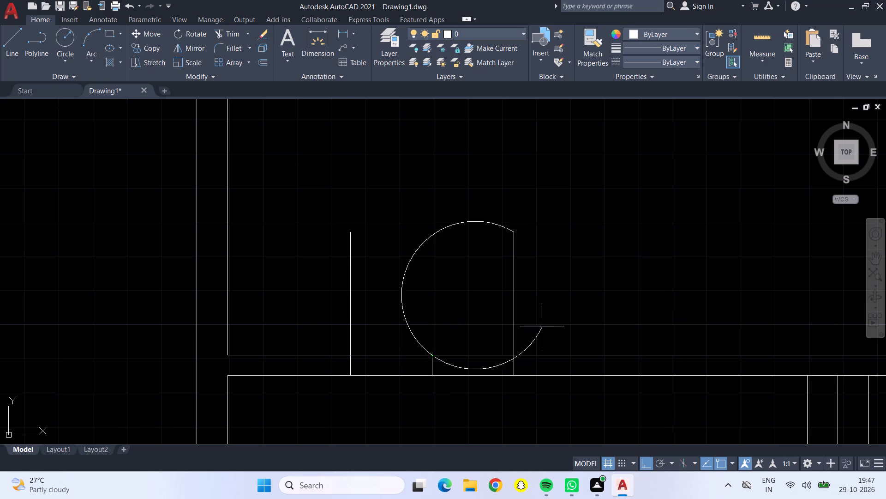
click(605, 304)
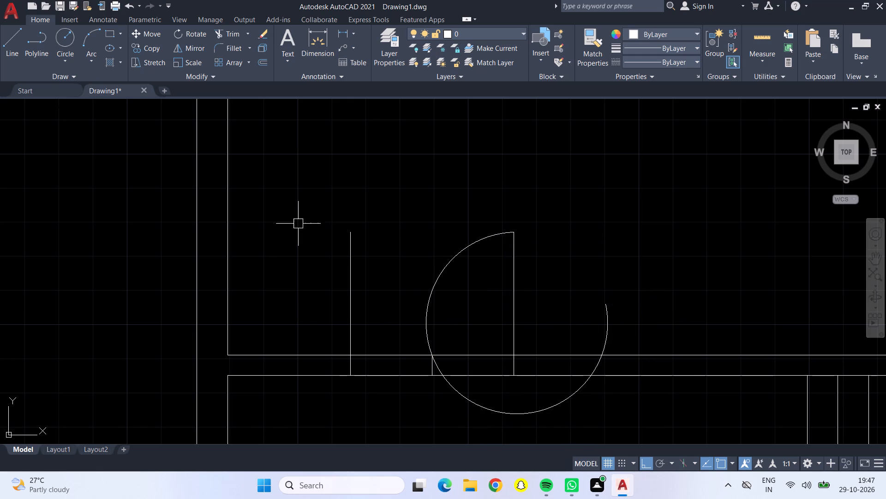
click(90, 39)
click(348, 232)
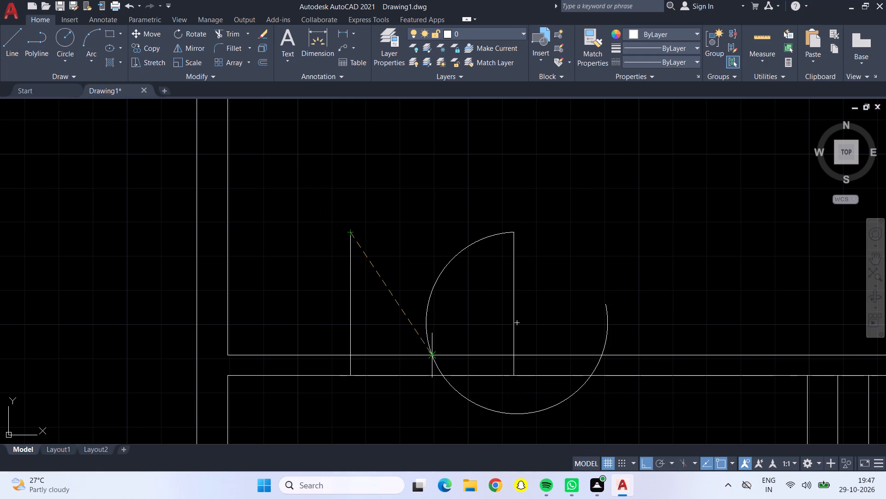
click(429, 353)
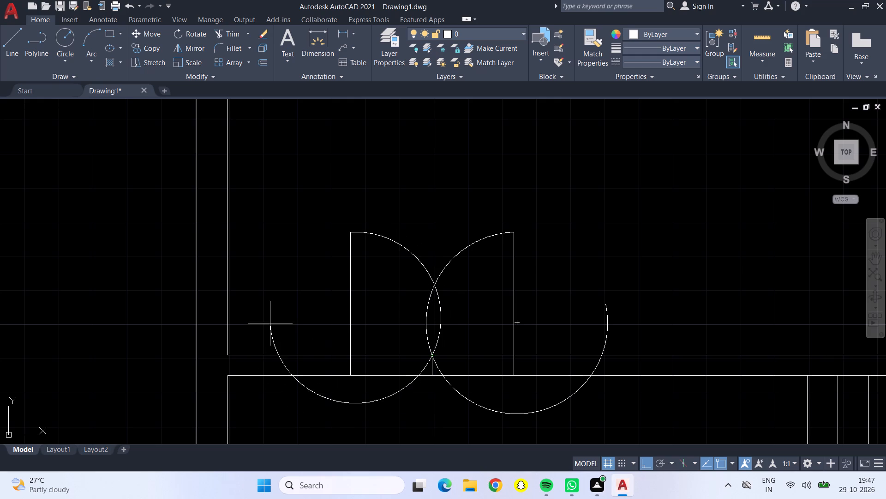
click(254, 314)
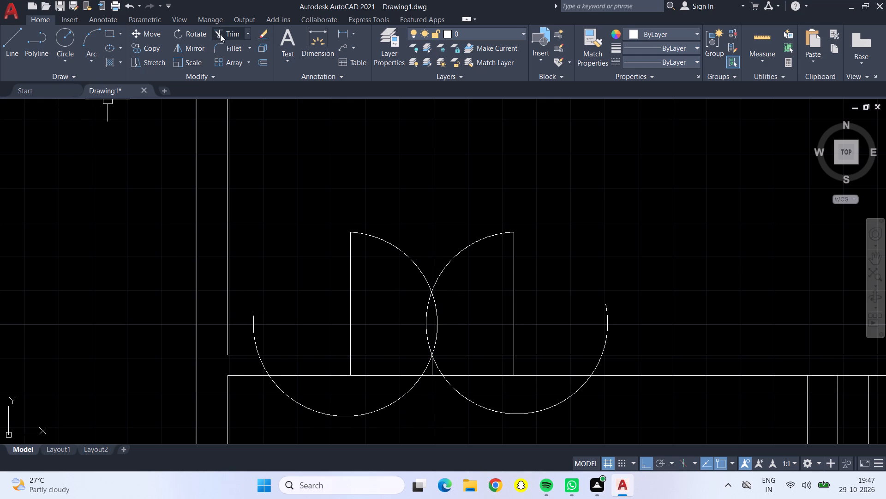
Trim away the double door arcs' loops outside the leaves and the partition's two face lines between the door jambs.
click(220, 34)
click(253, 322)
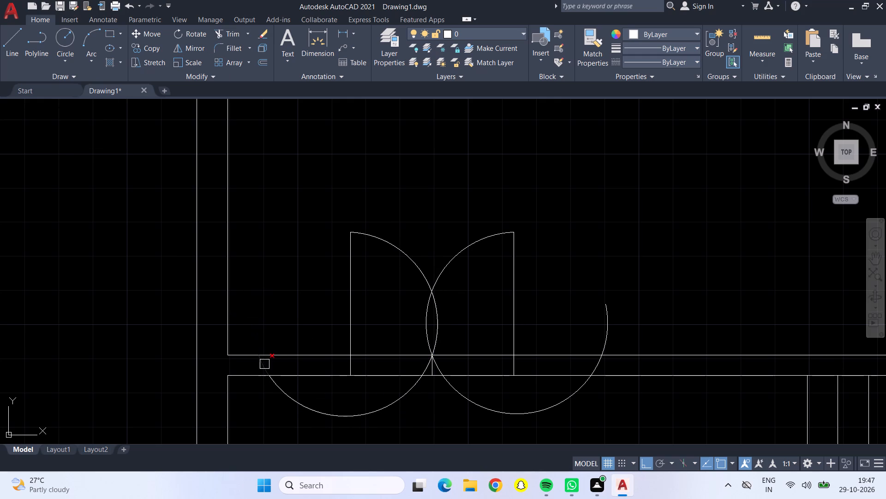
click(264, 364)
click(278, 381)
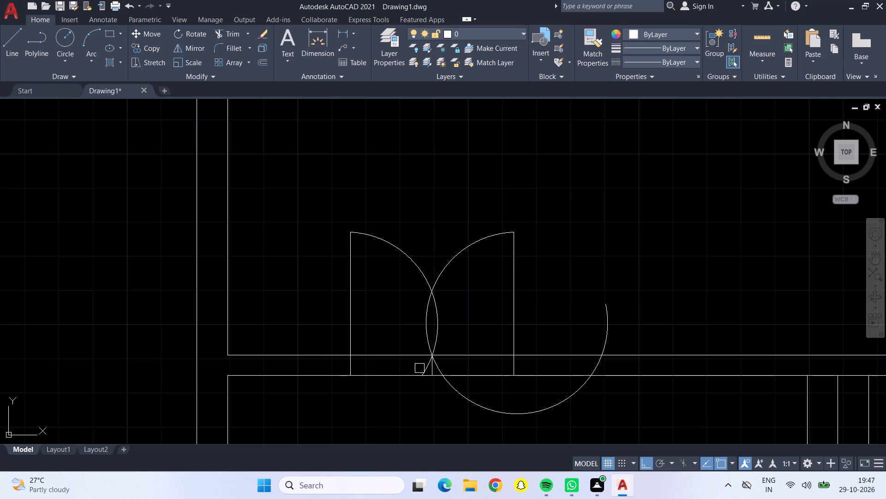
drag(394, 321, 404, 387)
drag(455, 318, 459, 410)
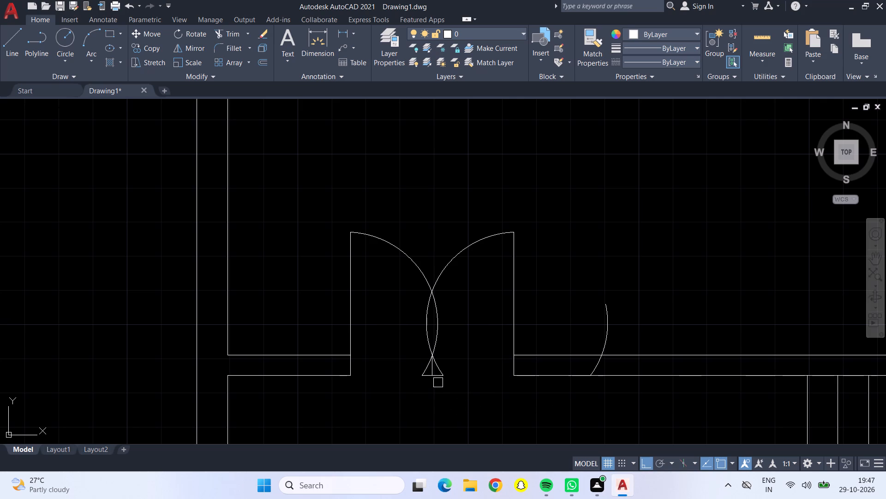
click(606, 324)
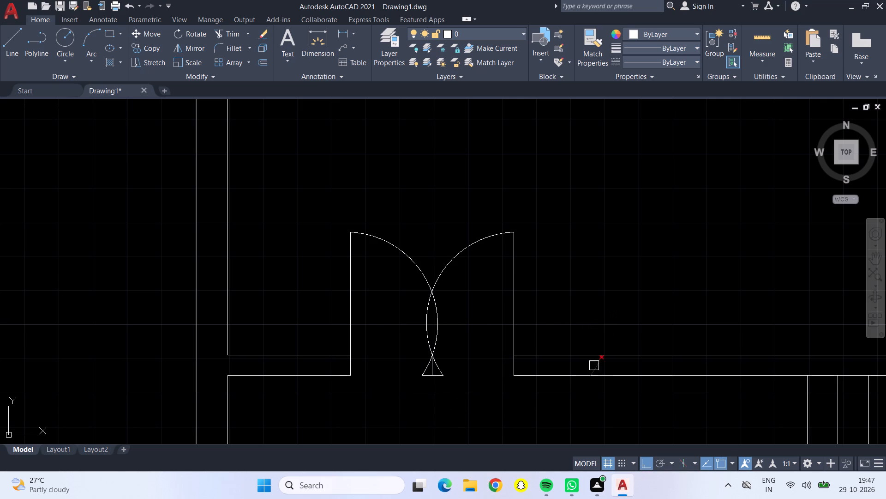
click(593, 367)
Remove the leftover line pieces at the opening's middle and trim both arcs below the point where they cross.
double_click(435, 363)
triple_click(435, 366)
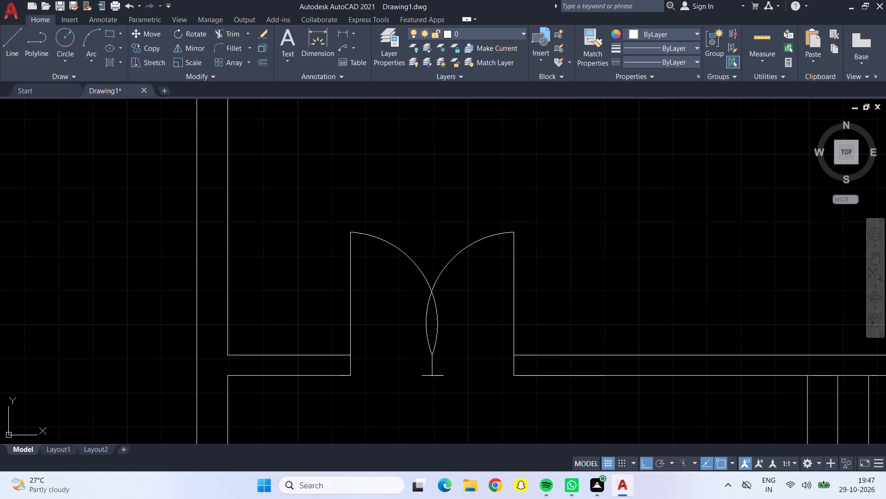
click(432, 366)
click(435, 374)
click(435, 382)
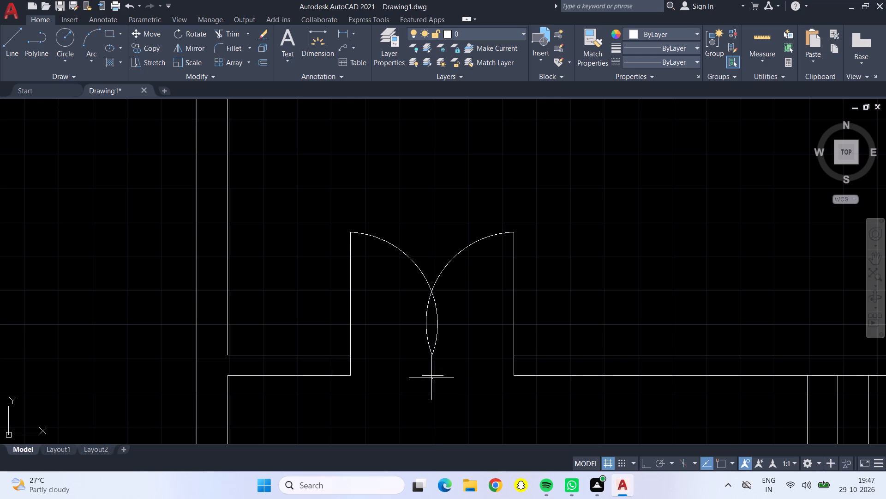
click(430, 374)
triple_click(431, 347)
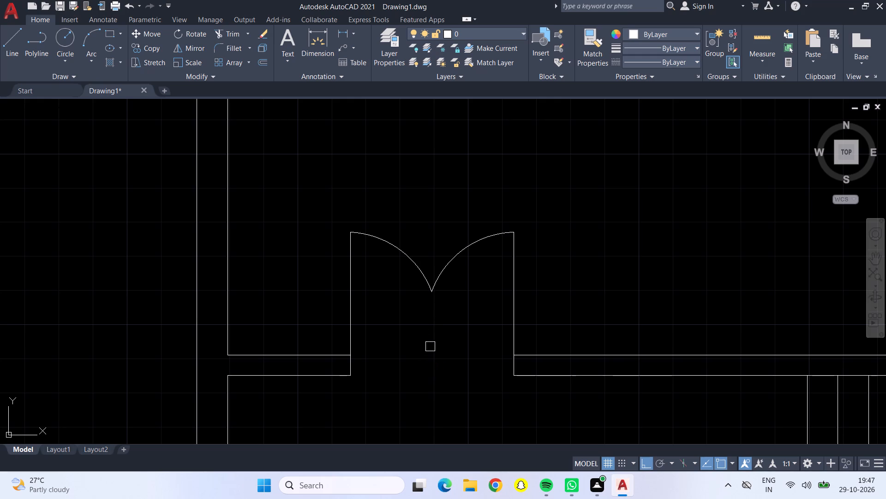
key(Escape)
Offset the double door's left leaf, the jamb line below it and the left swing arc 2" inward.
key(o)
key(Return)
key(2)
key(shift+quotedbl)
key(Return)
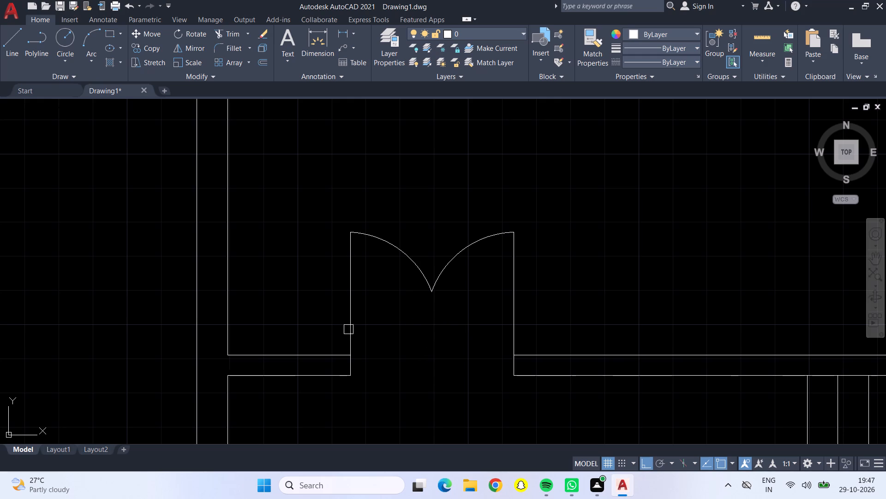
click(350, 331)
click(369, 335)
drag(351, 363, 361, 366)
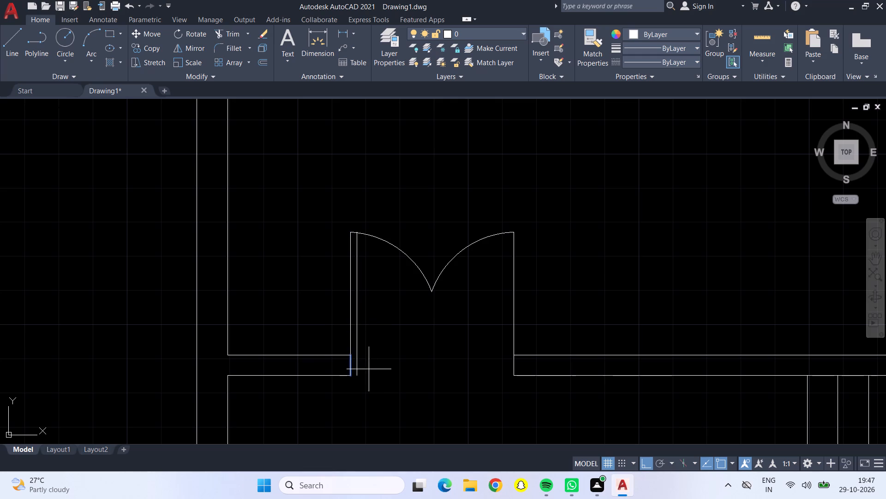
click(370, 370)
click(412, 260)
click(404, 282)
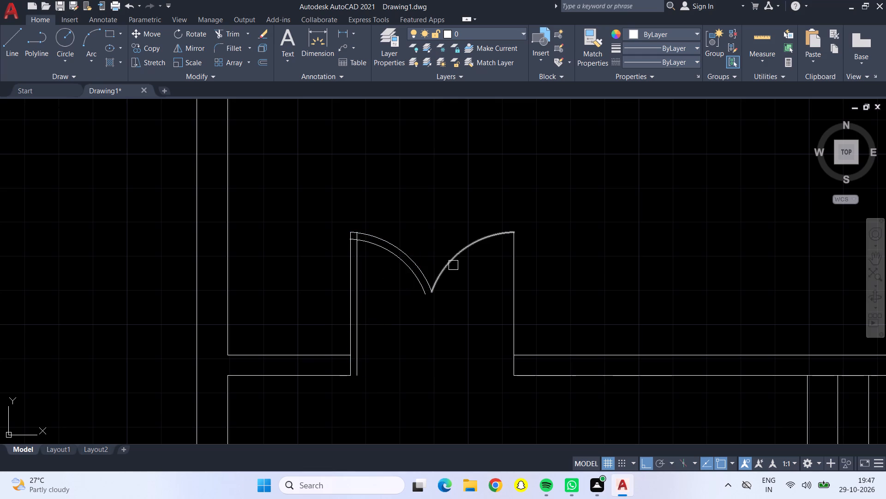
Offset the double door's right swing arc, right leaf and the jamb line below it inward by the same 2".
click(453, 265)
click(486, 321)
click(512, 322)
drag(480, 315, 492, 353)
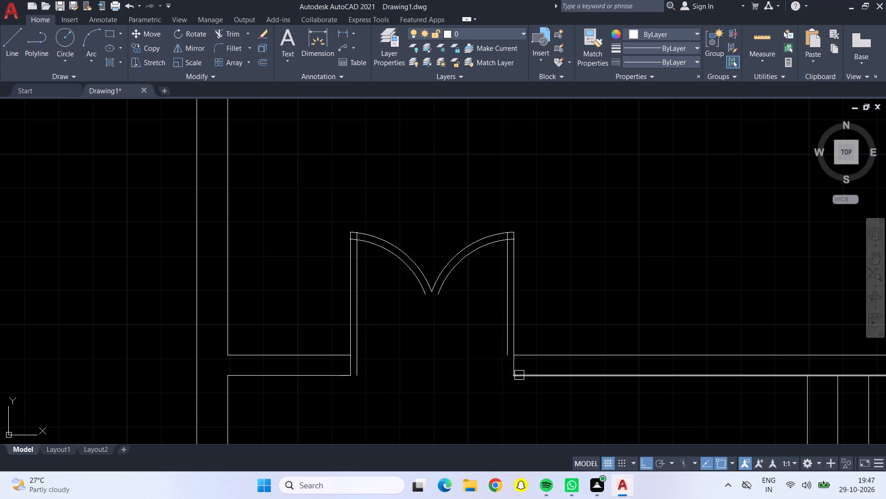
click(512, 368)
click(470, 362)
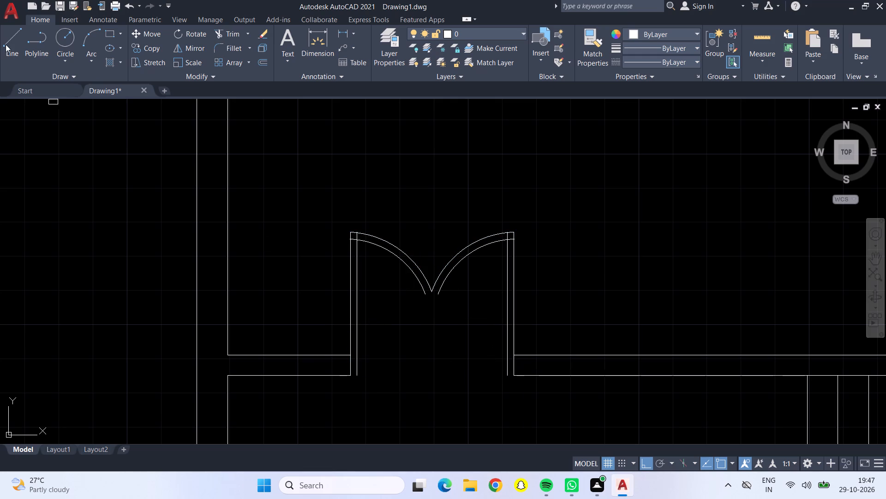
Draw a line about 3" down from the outer arcs' meeting point, and connect its lower end to both inner arc ends.
click(6, 44)
scroll(436, 299, up, 4)
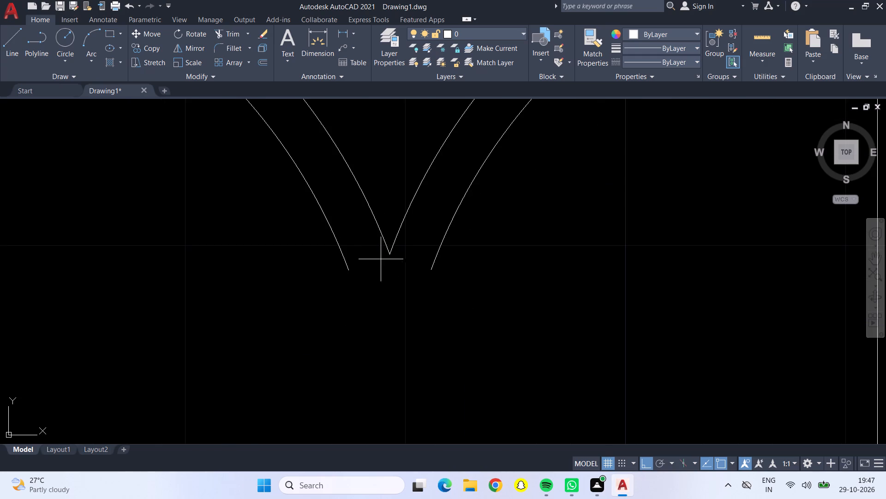
click(394, 256)
click(388, 259)
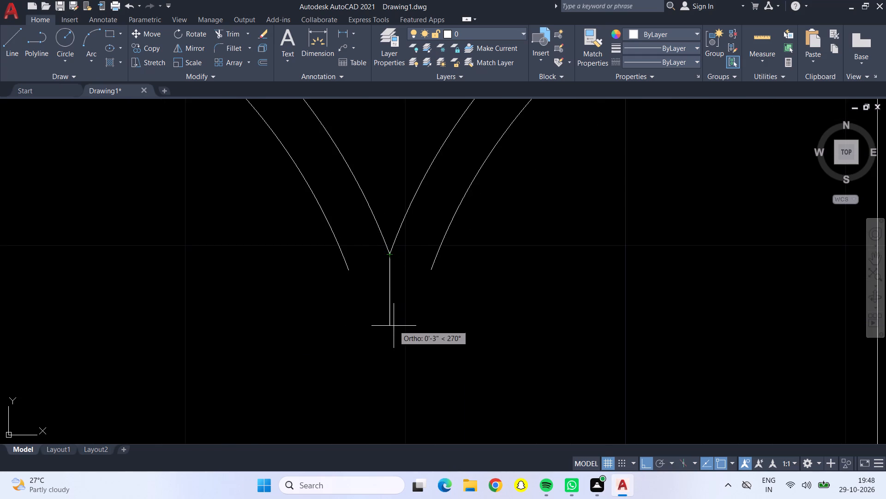
click(394, 326)
click(432, 272)
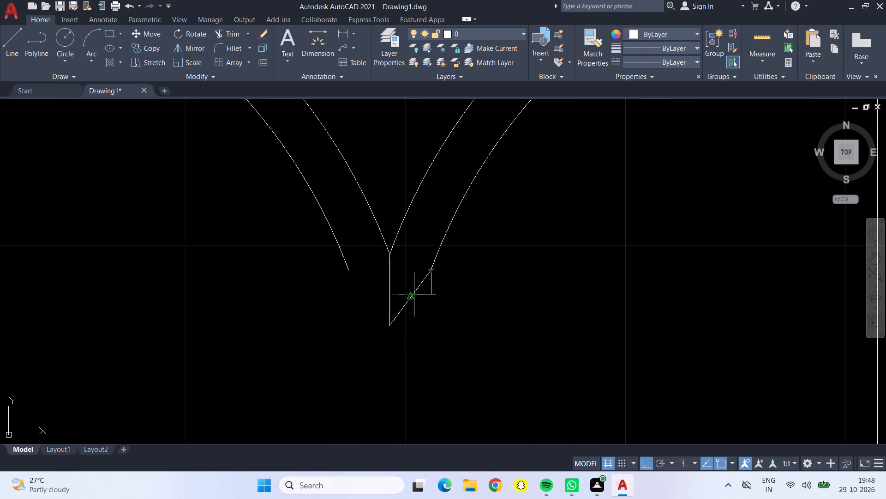
click(390, 327)
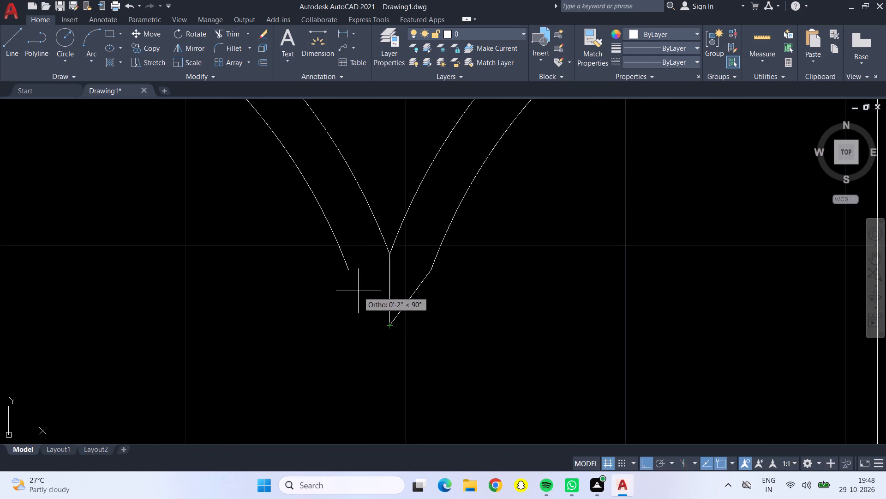
click(351, 272)
scroll(404, 312, down, 1)
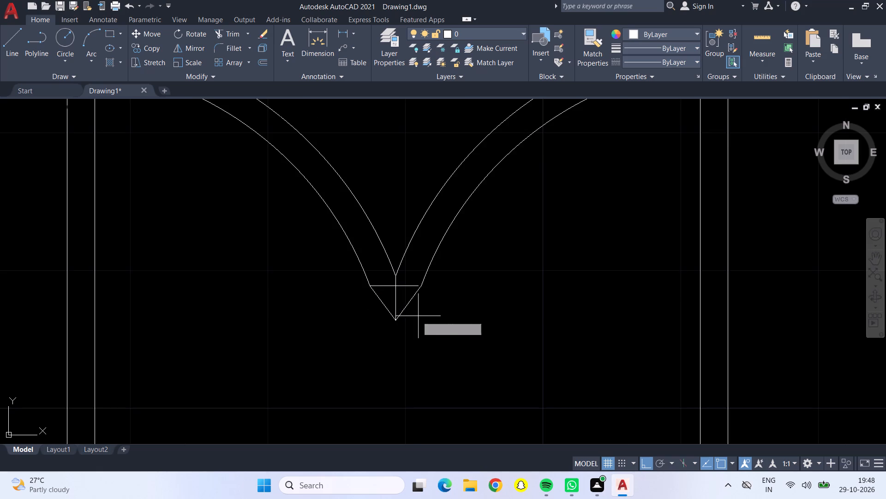
key(Escape)
Draw lines across the third plan's short vertical partition for a 2'5" door opening, starting 6" above the upper small room's lower-left corner.
scroll(433, 310, down, 5)
scroll(495, 270, down, 1)
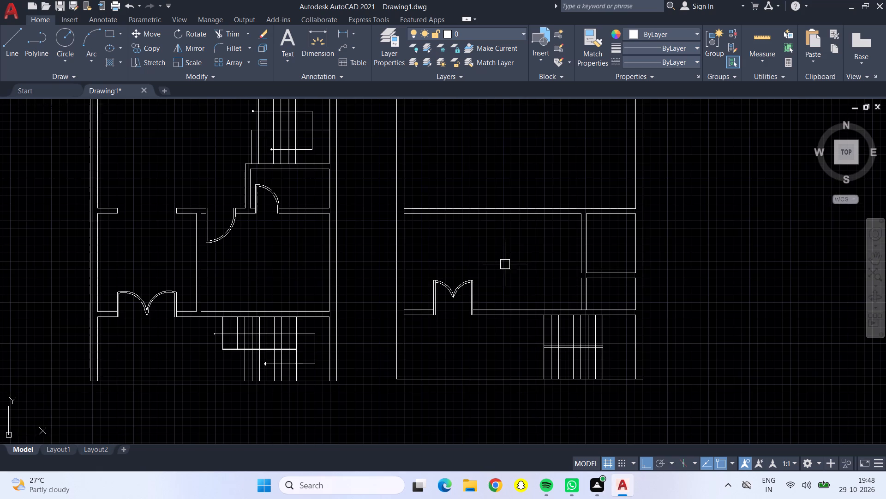
middle_drag(536, 249, 354, 281)
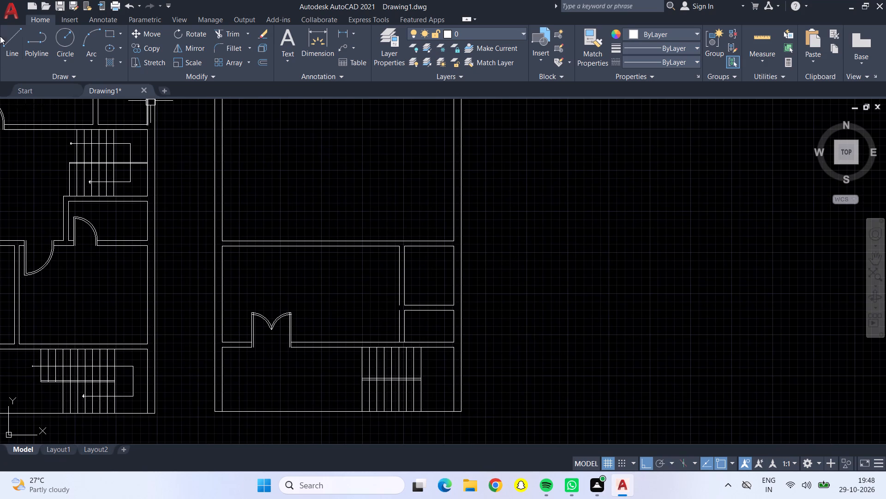
click(7, 55)
scroll(361, 300, up, 2)
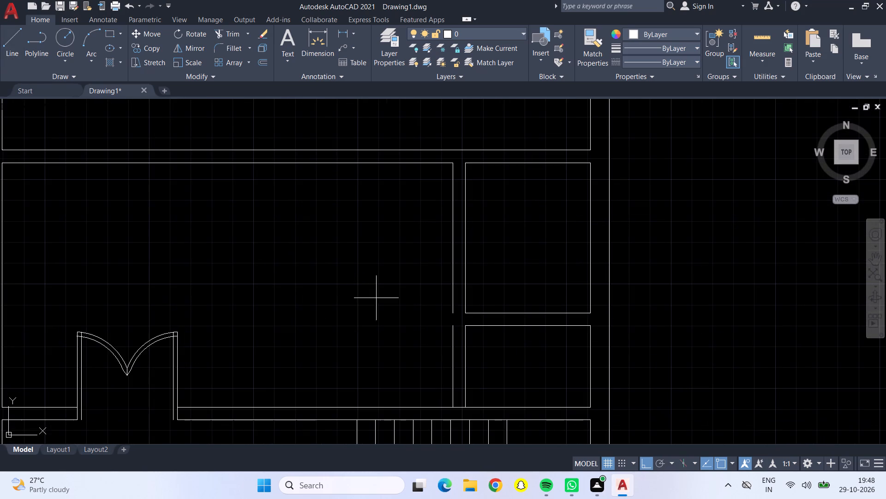
scroll(483, 307, up, 1)
click(456, 316)
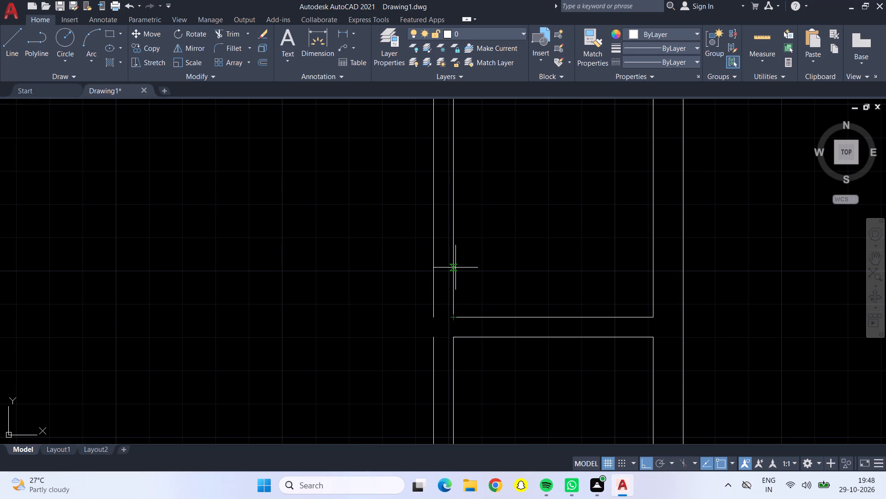
key(6)
key(shift+quotedbl)
key(Return)
drag(433, 296, 431, 292)
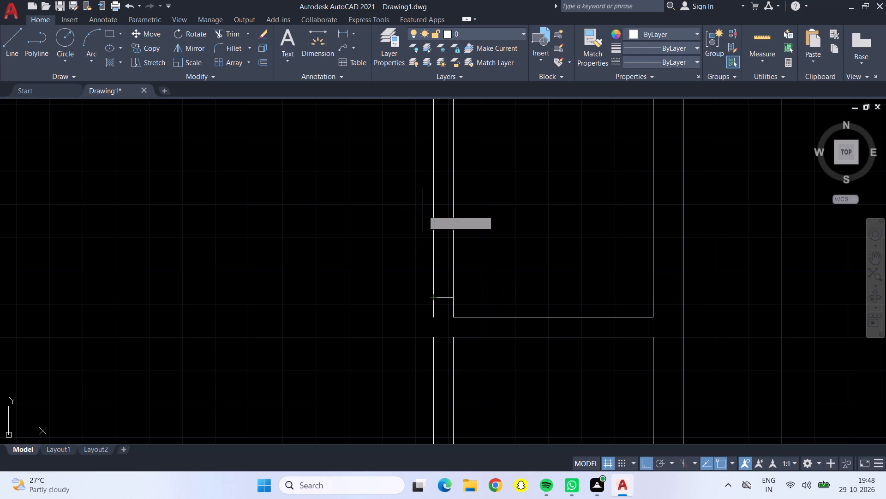
text(2'5)
key(shift+quotedbl)
key(Return)
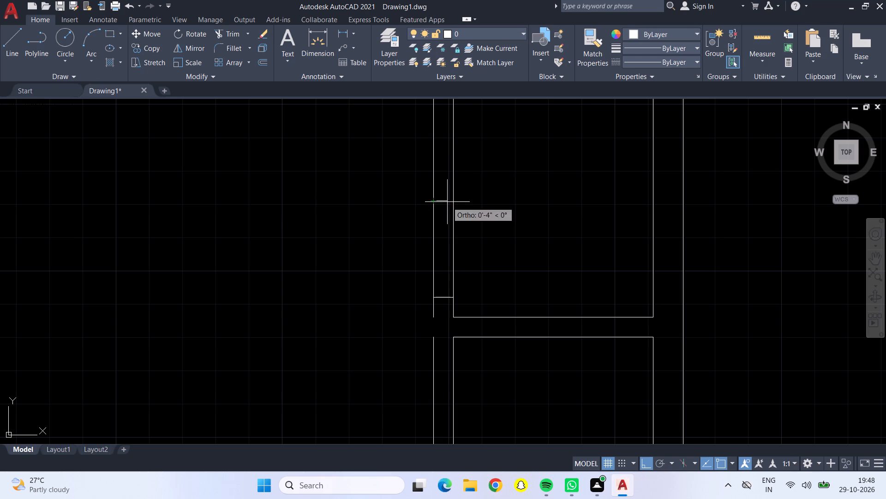
click(455, 201)
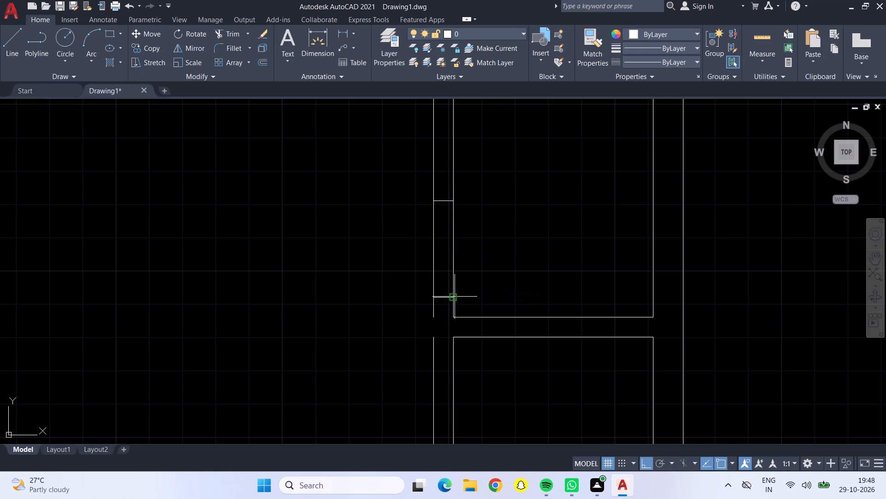
Draw a 2'5" door leaf line from the opening's lower jamb horizontally into the upper small room.
click(455, 297)
text(2'5)
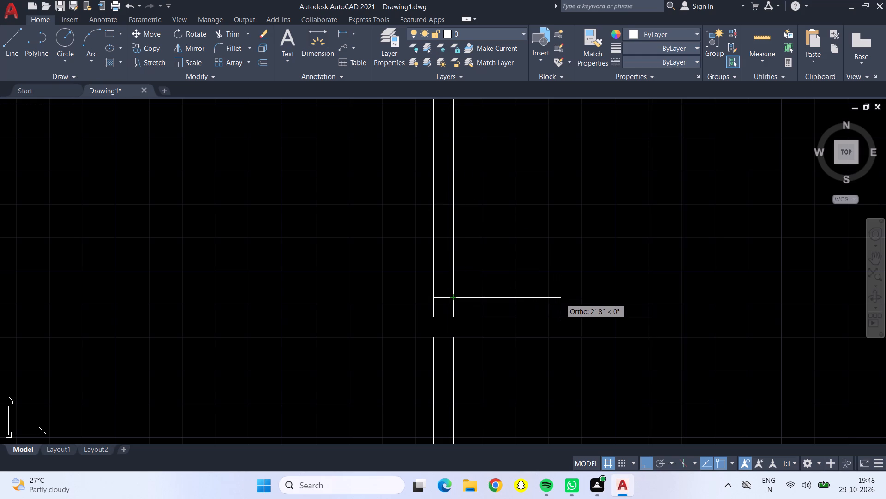
key(shift+quotedbl)
key(Return)
key(Escape)
Draw a line from the lower small room's top-left corner to the partition's left face, and up to close the gap in that face.
scroll(505, 315, down, 2)
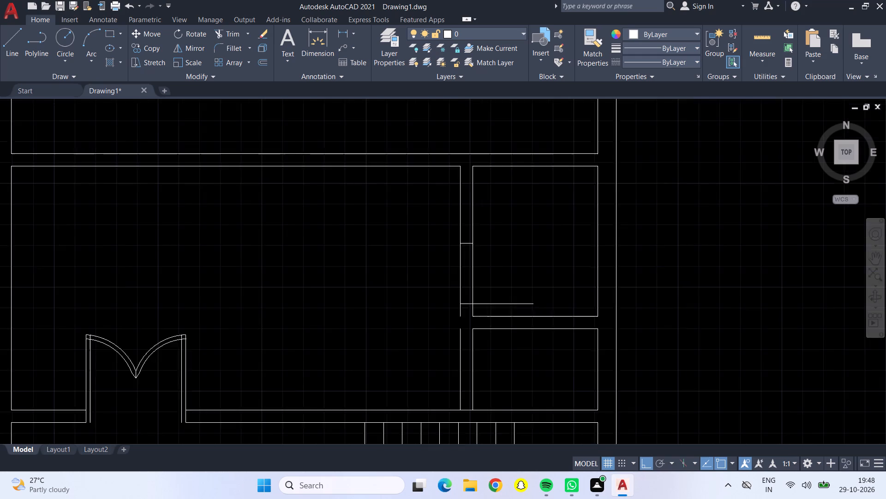
click(11, 48)
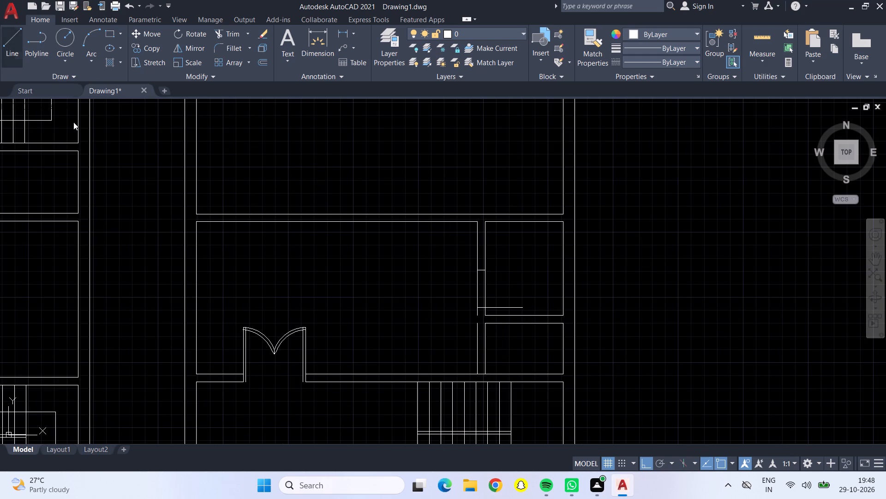
scroll(466, 333, up, 3)
drag(535, 294, 529, 294)
click(500, 299)
click(503, 266)
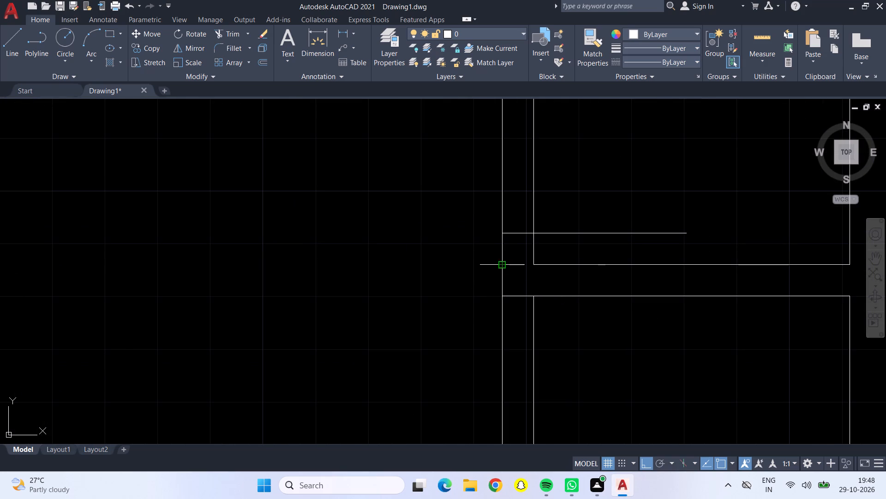
key(Escape)
Trim away both faces of the vertical partition beside the lower small room and between the new door opening's jambs.
scroll(508, 268, down, 2)
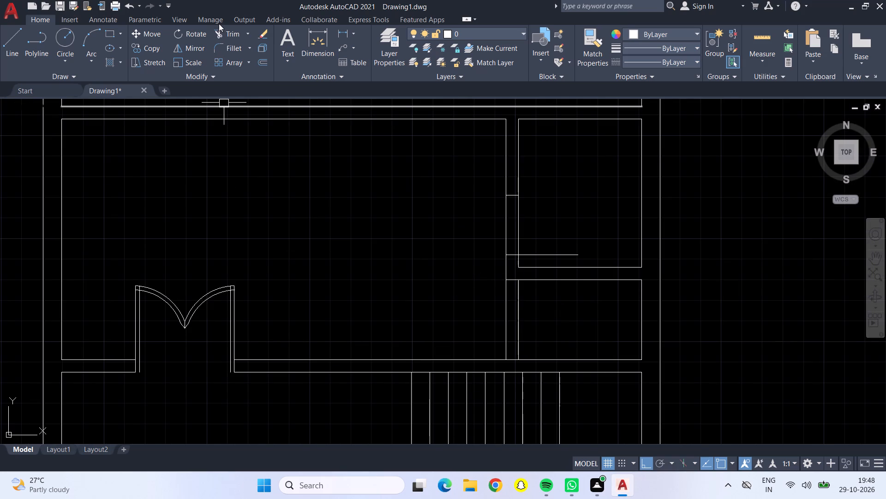
click(219, 24)
click(41, 19)
click(225, 36)
drag(450, 329, 469, 326)
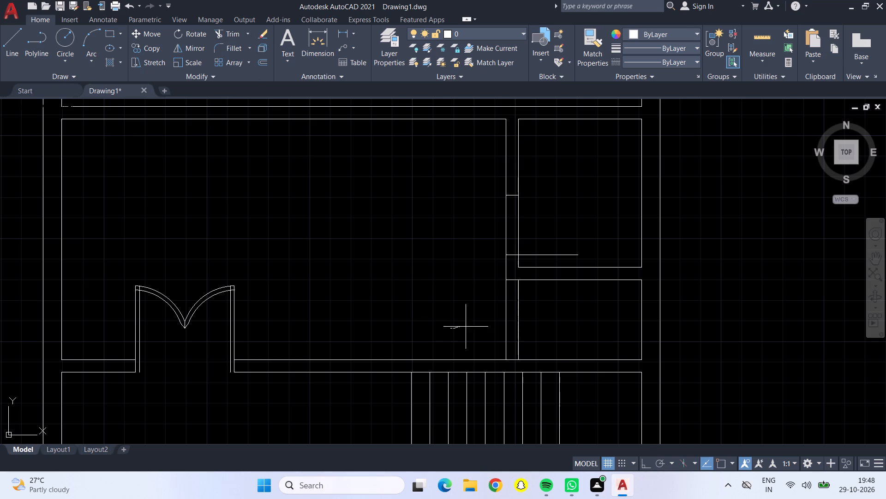
drag(469, 326, 530, 325)
drag(483, 221, 533, 223)
Draw lines across the third plan's upper horizontal partition for a 4' door opening, starting 3' from the upper room's lower-left corner.
scroll(539, 226, down, 2)
key(Escape)
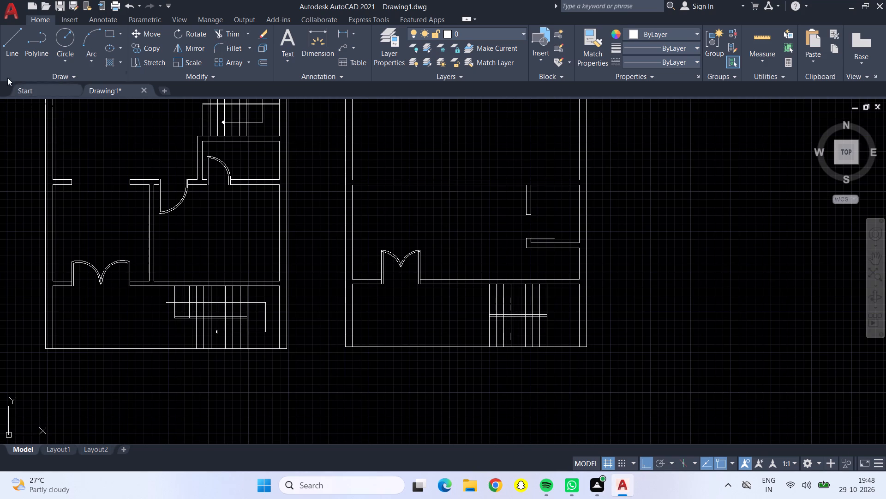
click(6, 37)
scroll(372, 178, up, 2)
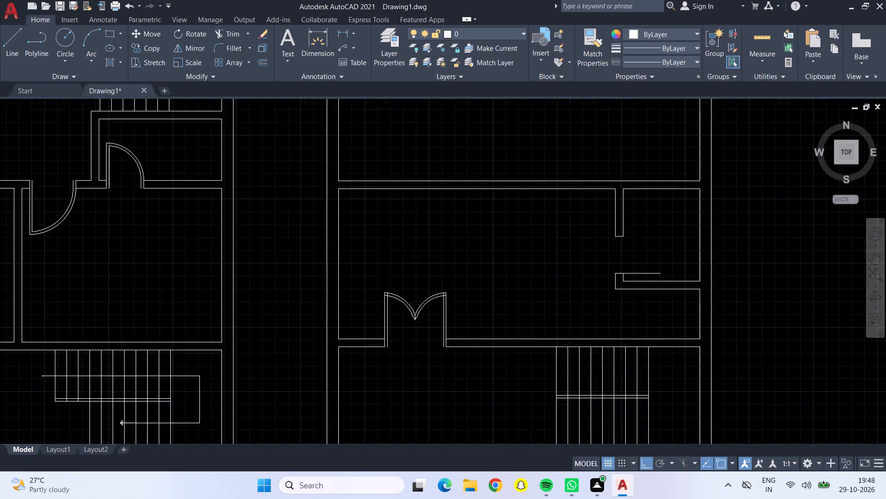
scroll(371, 178, up, 1)
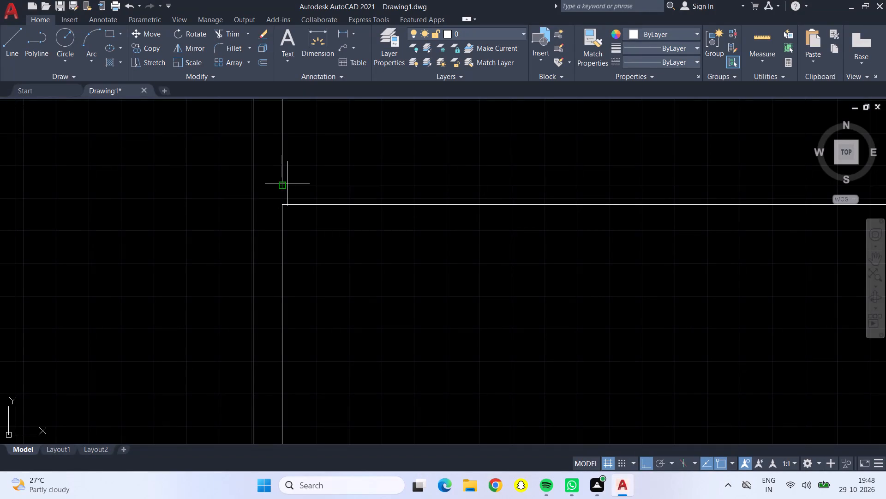
click(282, 186)
text(3')
key(Return)
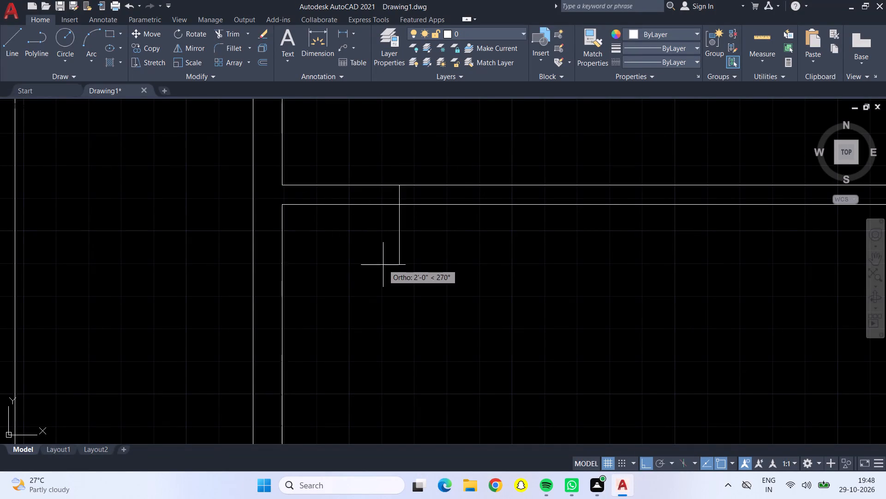
scroll(384, 269, down, 3)
scroll(386, 249, up, 4)
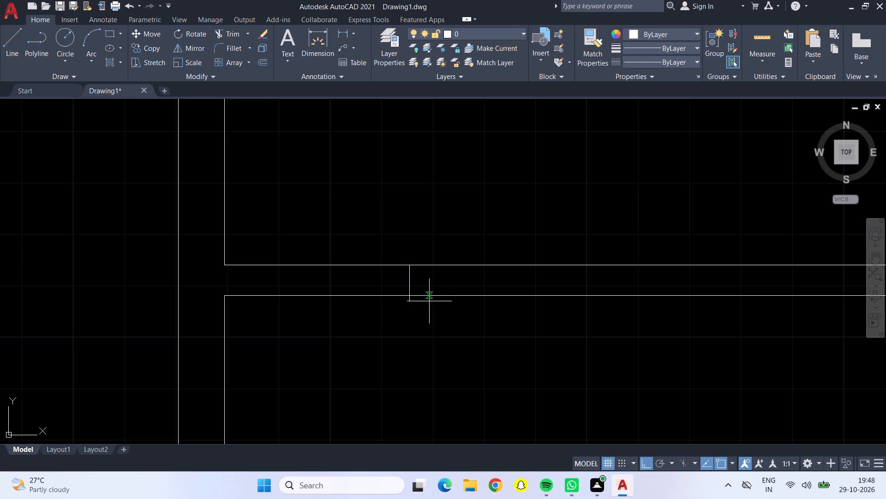
click(406, 296)
text(4')
key(Return)
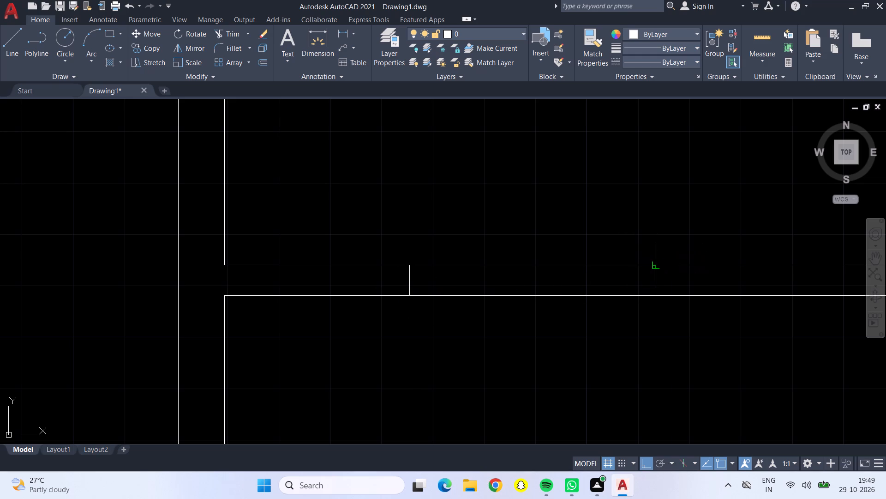
click(655, 264)
Draw a centre line across the wall within the opening, 2' from its right jamb.
text(2')
key(Return)
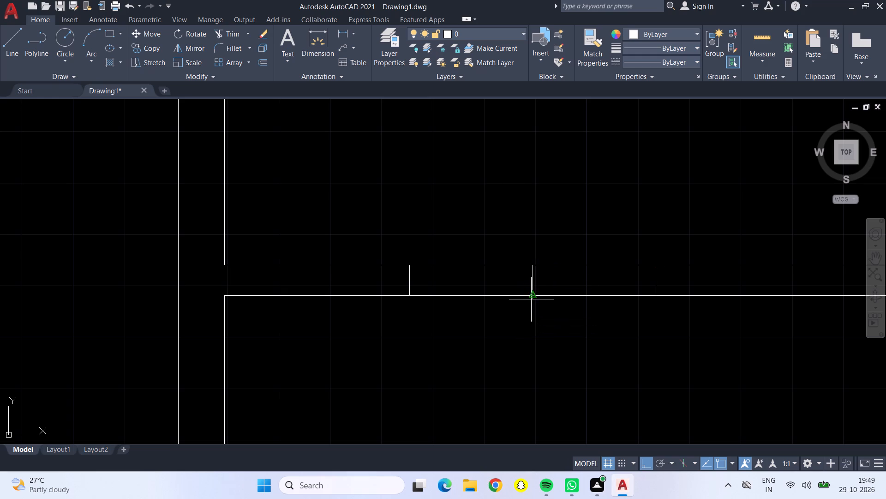
click(532, 295)
Draw a 3' door leaf line upward into the upper room from each jamb of the 4' opening.
click(654, 296)
click(656, 265)
key(3)
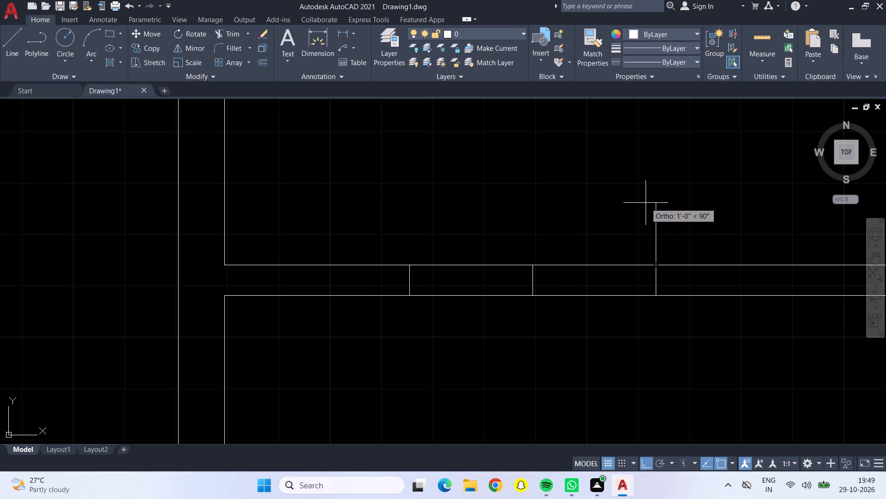
key(apostrophe)
key(Return)
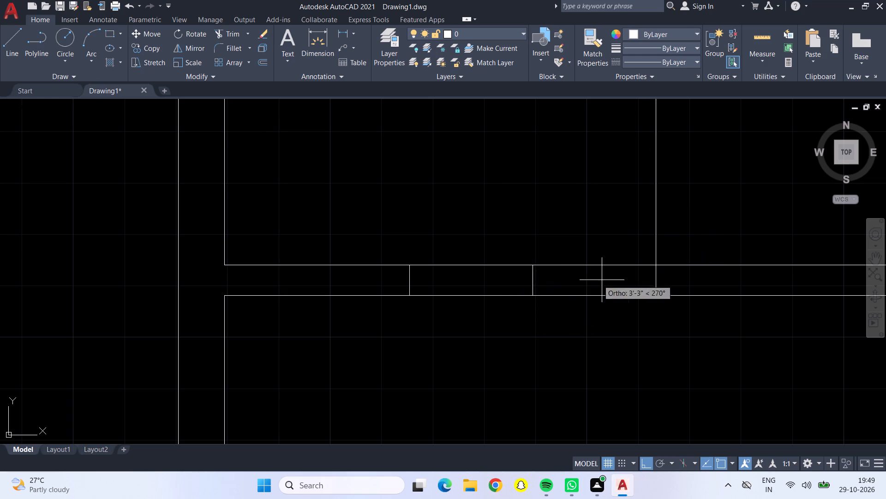
click(650, 266)
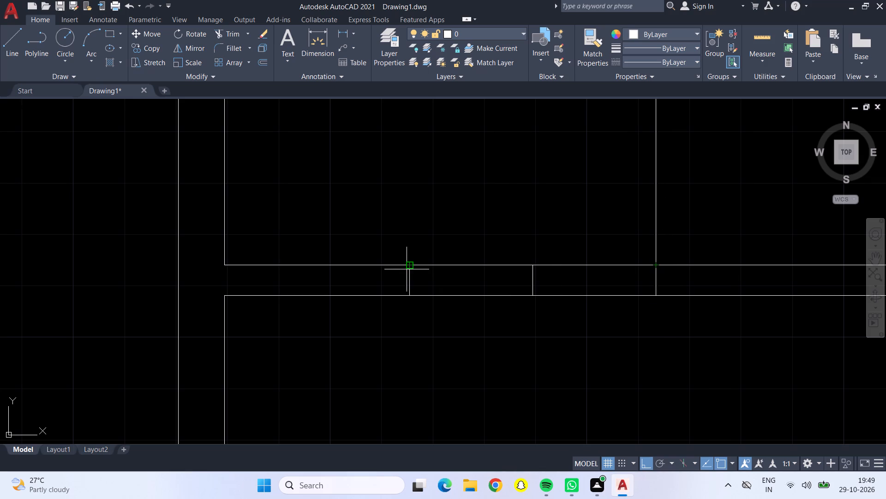
click(410, 266)
key(3)
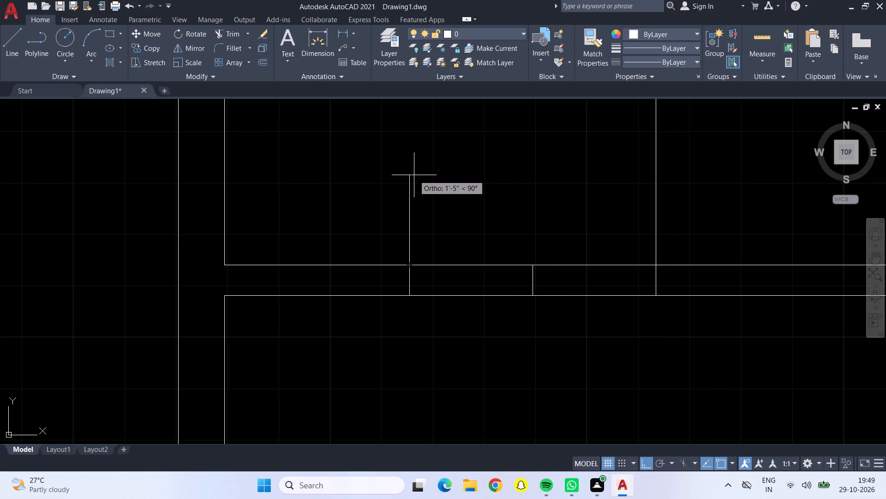
key(apostrophe)
key(Return)
scroll(416, 178, down, 1)
key(Return)
scroll(434, 184, down, 2)
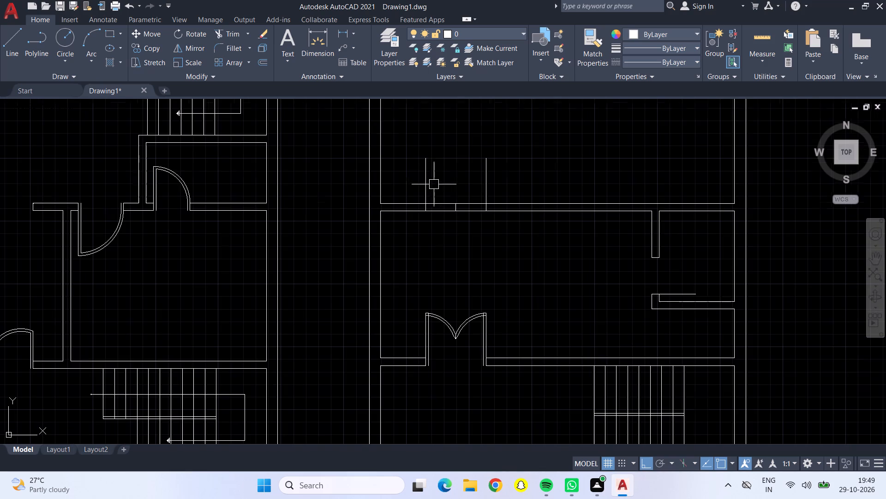
Draw two three-point arcs from the tops of the right and left leaf lines, each passing through the centre line's upper end.
middle_drag(461, 179, 459, 210)
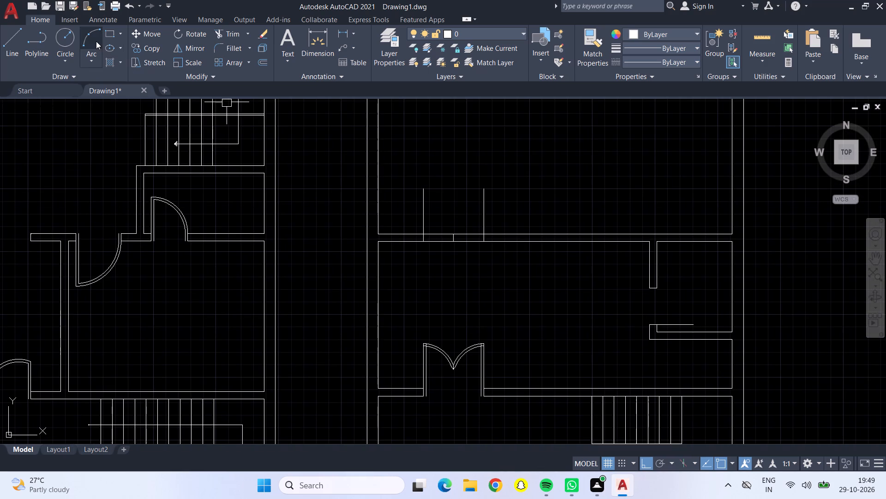
click(96, 41)
scroll(452, 185, up, 3)
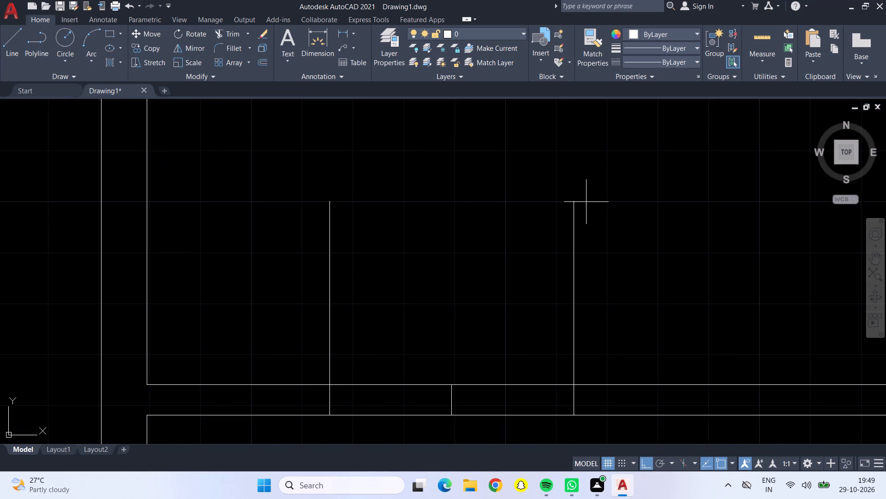
click(575, 202)
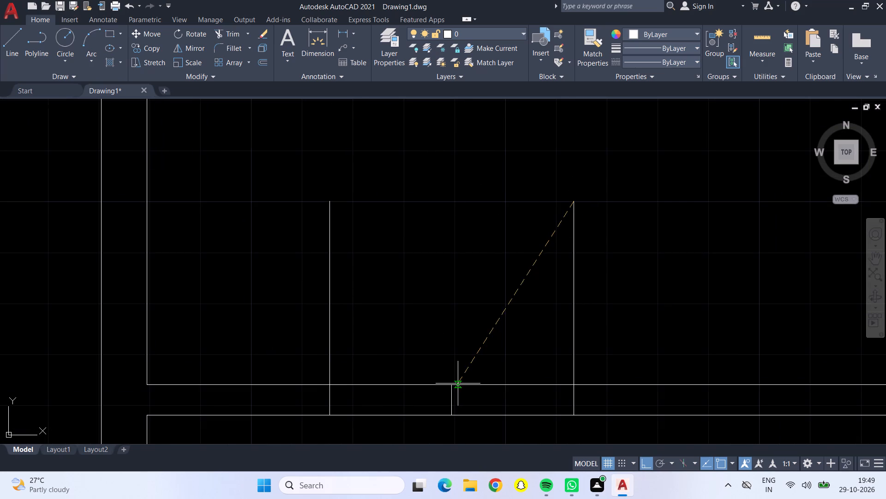
click(453, 383)
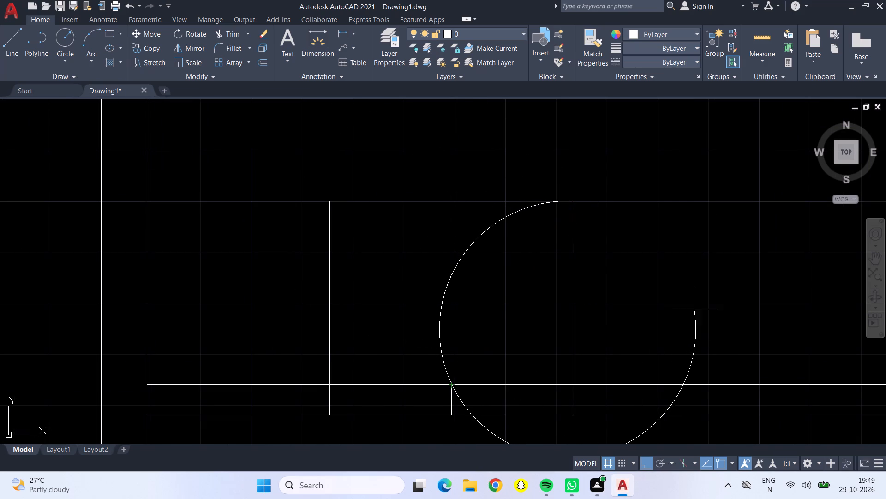
click(687, 265)
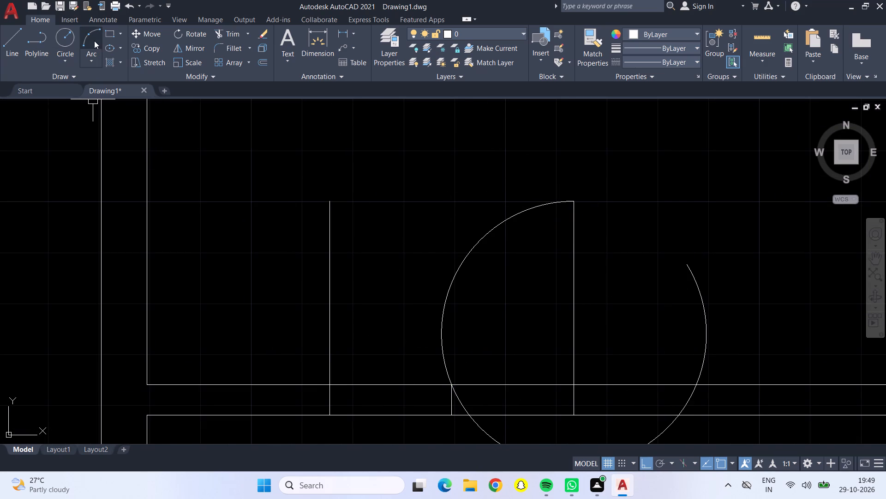
click(92, 40)
click(332, 201)
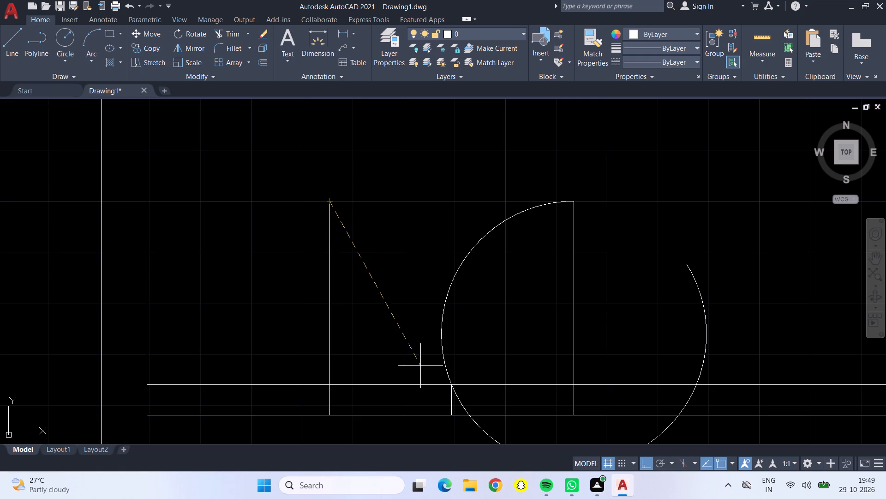
drag(454, 385, 447, 385)
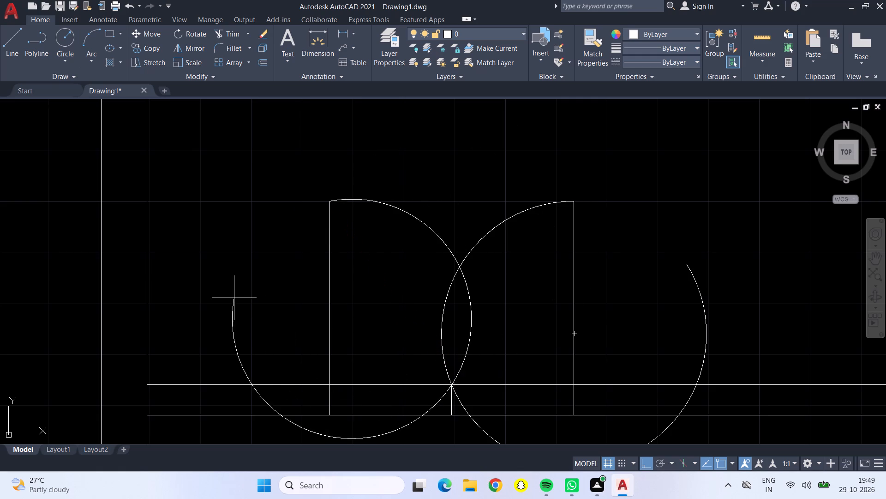
click(209, 263)
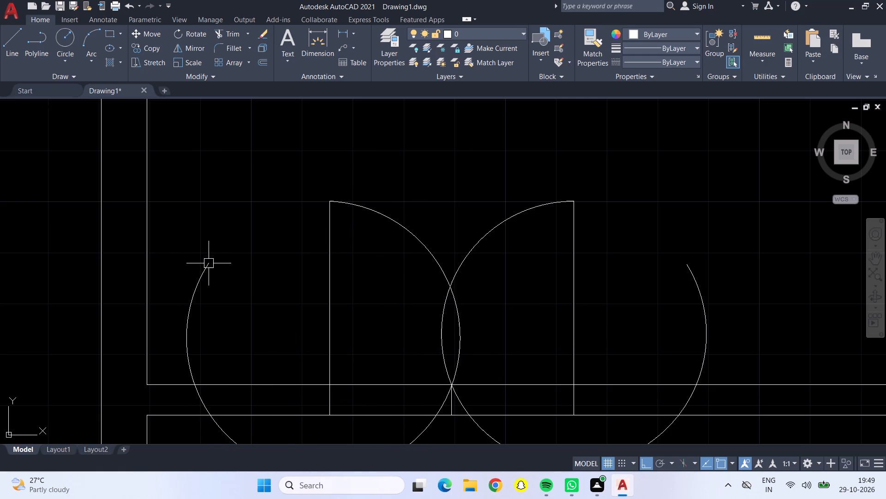
Trim the two arcs from their crossing point down through the wall, along with the centre line.
click(225, 37)
drag(407, 280, 466, 304)
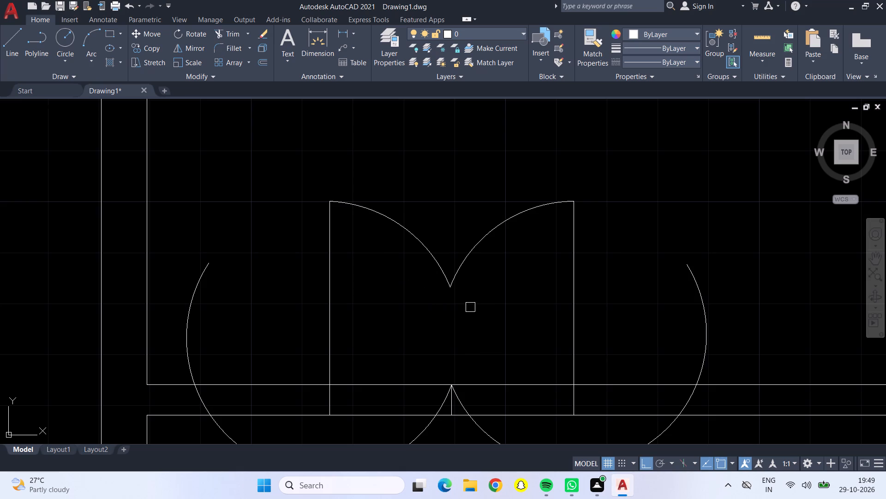
double_click(450, 408)
triple_click(450, 403)
click(457, 402)
Trim away both wall faces between the opening's jambs and the arc portions below the wall.
drag(438, 349, 462, 427)
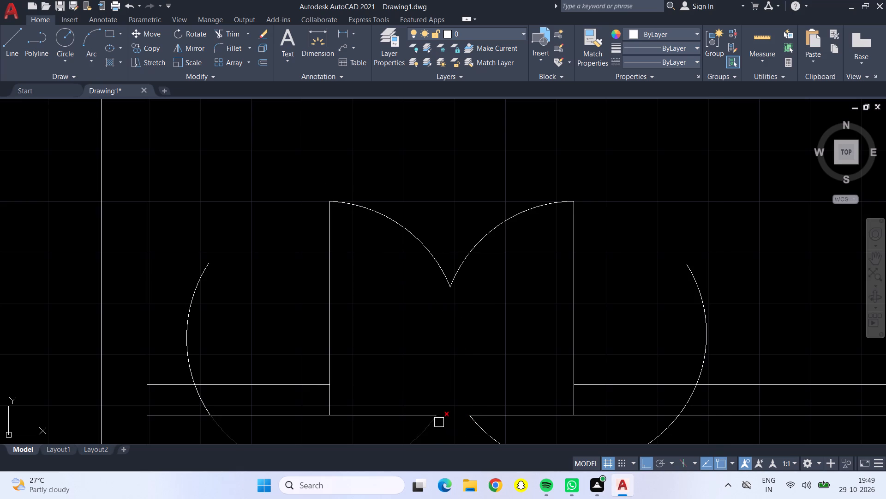
triple_click(435, 419)
double_click(435, 419)
click(429, 415)
click(474, 418)
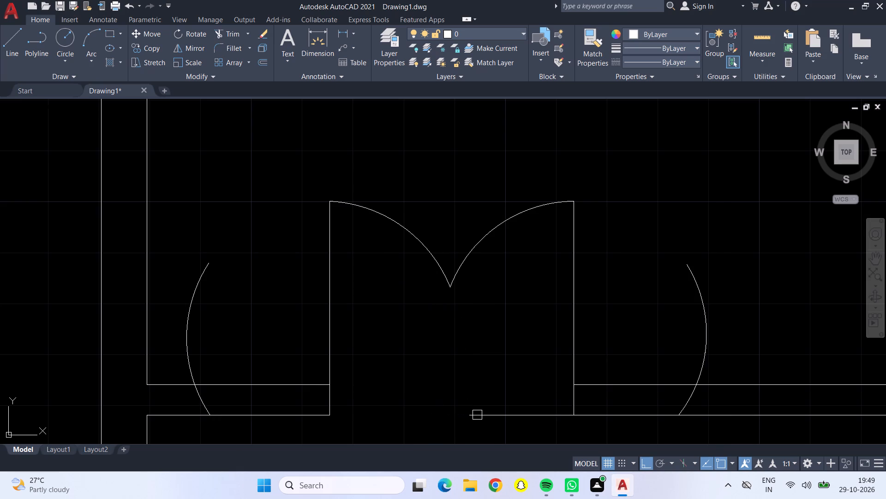
triple_click(477, 415)
click(478, 415)
double_click(475, 412)
Trim away the leftover arc pieces outside the right and left door leaves.
drag(672, 311, 676, 311)
drag(676, 311, 700, 317)
click(708, 320)
click(688, 396)
click(189, 350)
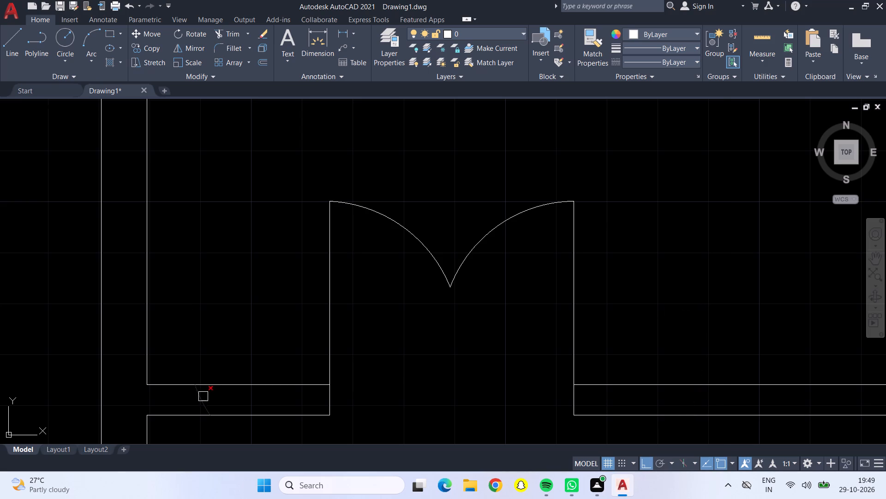
click(203, 396)
key(Escape)
Offset both door leaf lines and the jamb lines below them 2" inward into the opening.
key(o)
key(Return)
key(2)
key(shift+quotedbl)
key(Return)
click(327, 339)
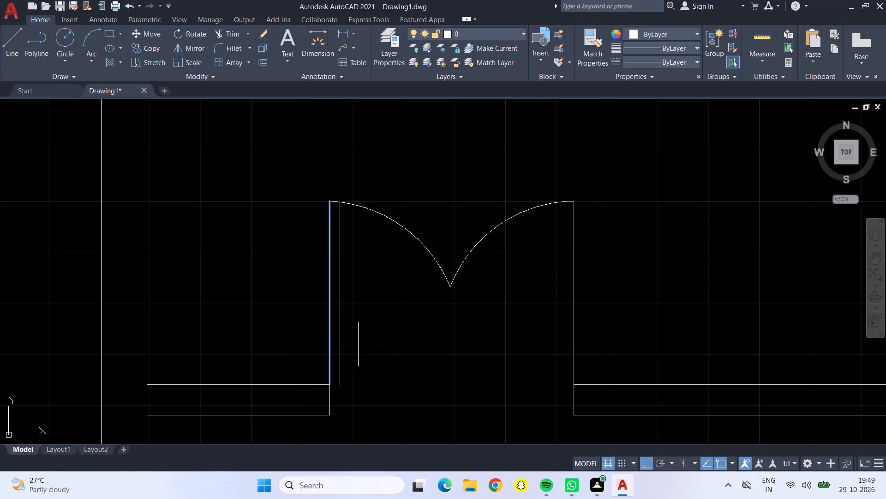
click(366, 347)
click(333, 397)
click(346, 400)
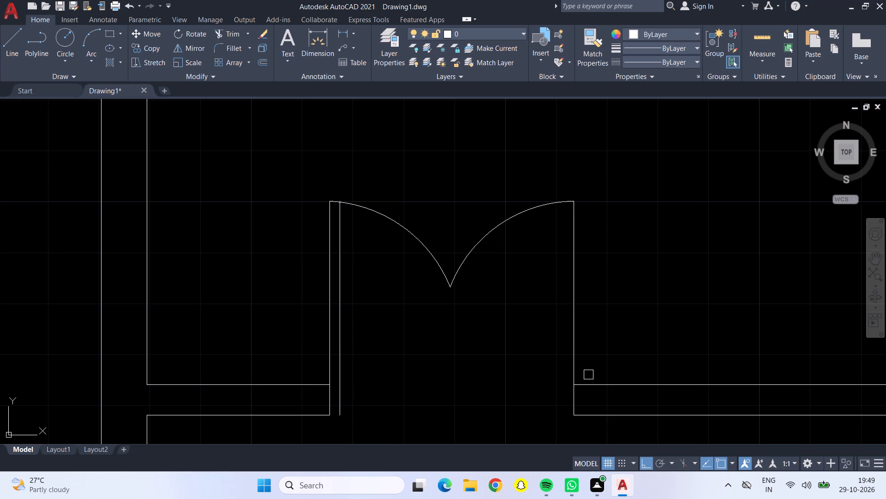
click(574, 356)
click(541, 351)
click(570, 402)
click(532, 393)
Offset the right and left door swing arcs 2" toward the inside of the opening.
click(468, 242)
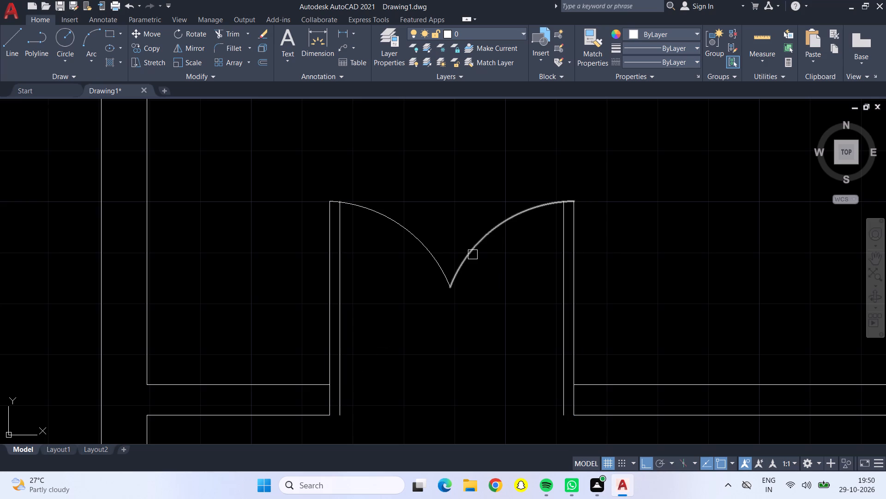
click(473, 255)
click(498, 310)
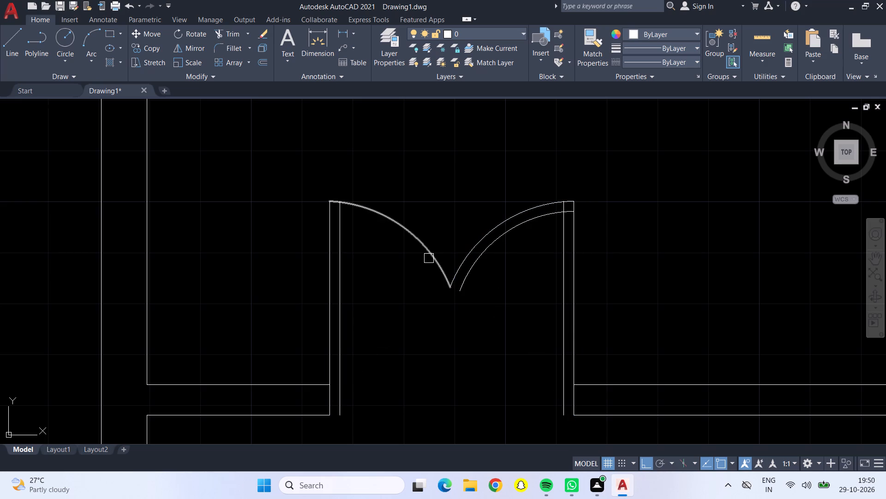
click(429, 258)
click(400, 284)
key(grave)
key(grave)
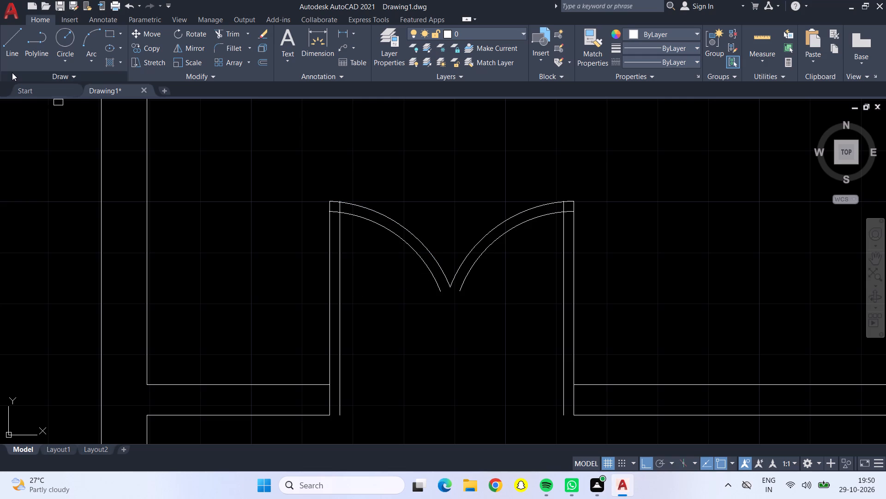
key(Escape)
Draw a short vertical line down from the outer arcs' meeting point and join its lower end to both inner arc ends.
click(6, 43)
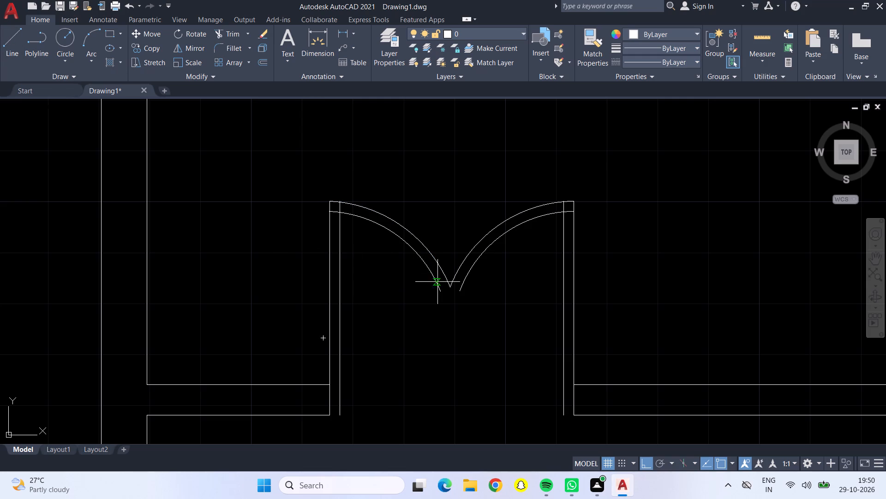
scroll(438, 283, up, 4)
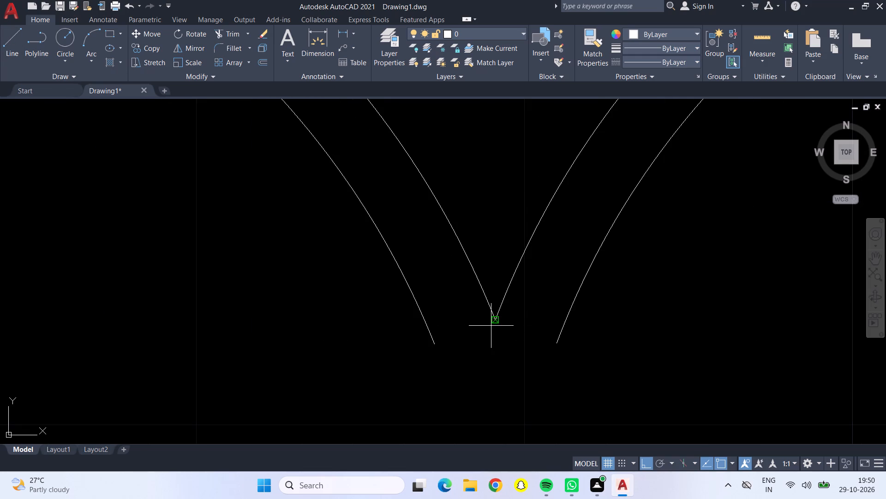
click(496, 315)
scroll(502, 372, down, 3)
click(503, 389)
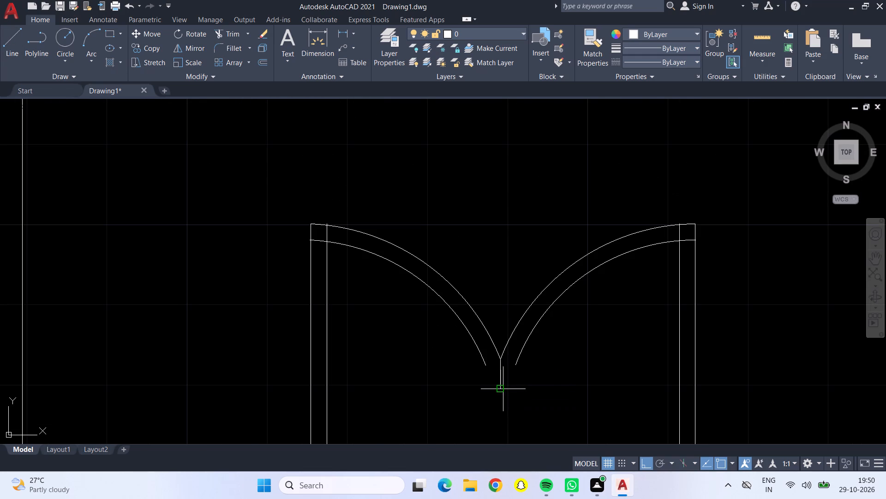
click(515, 366)
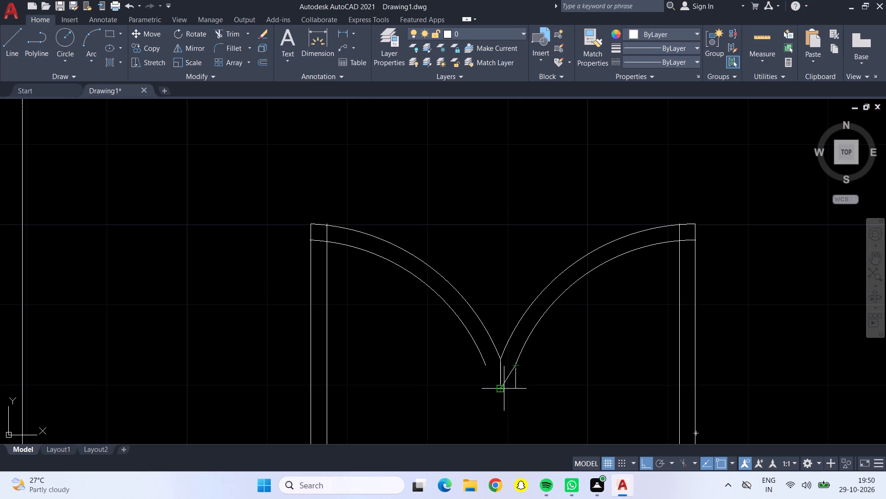
click(499, 389)
click(481, 364)
scroll(496, 382, down, 2)
key(Escape)
Trim the overlapping inner leaf line and inner arc ends at the top corner of the double door's left leaf.
scroll(508, 341, down, 1)
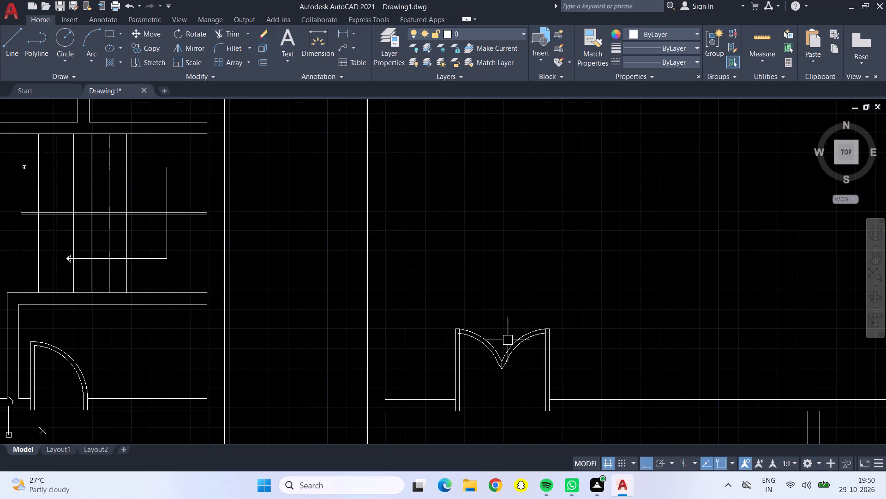
click(222, 37)
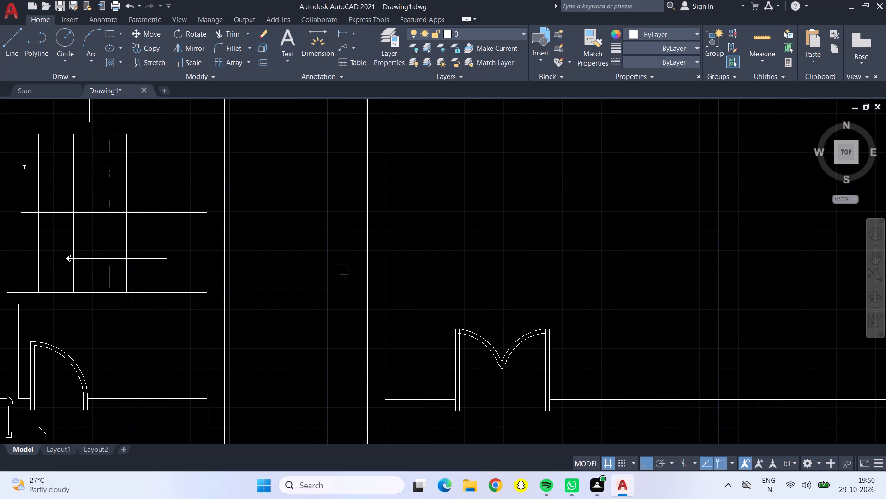
scroll(464, 338, up, 4)
scroll(412, 294, up, 3)
drag(469, 301, 435, 323)
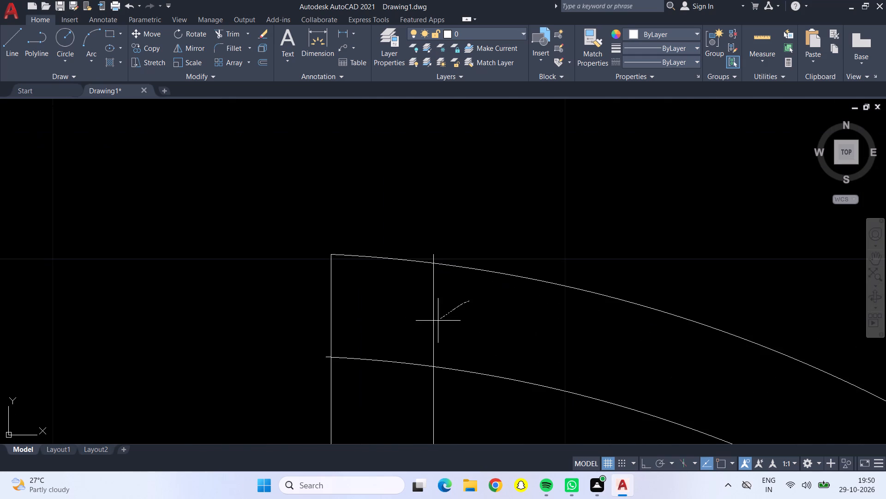
drag(435, 323, 401, 392)
click(434, 255)
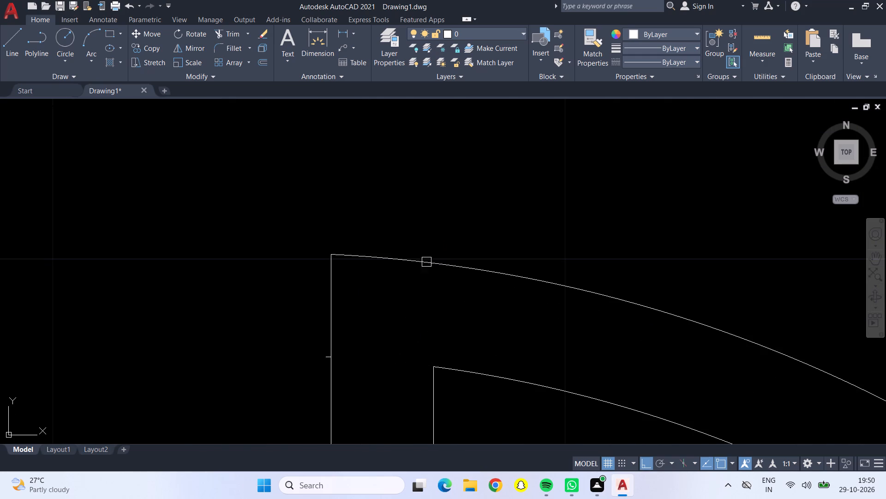
click(323, 356)
Trim the overlapping inner leaf line and inner arc ends at the top corner of the double door's right leaf.
scroll(327, 359, down, 5)
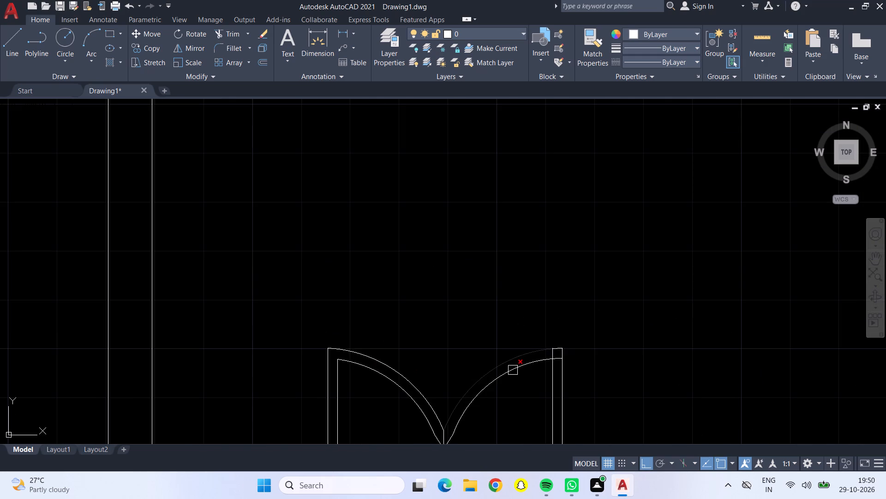
scroll(557, 356, up, 4)
drag(467, 347, 530, 373)
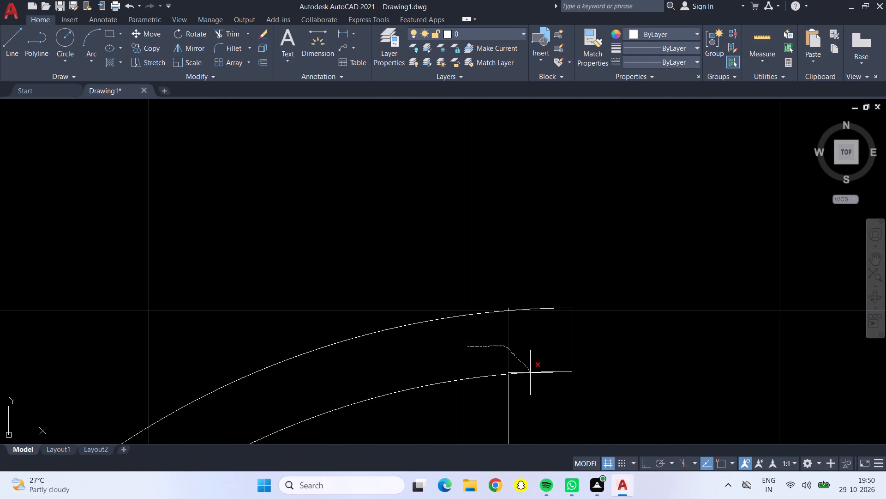
drag(530, 373, 532, 381)
scroll(507, 302, up, 4)
click(504, 346)
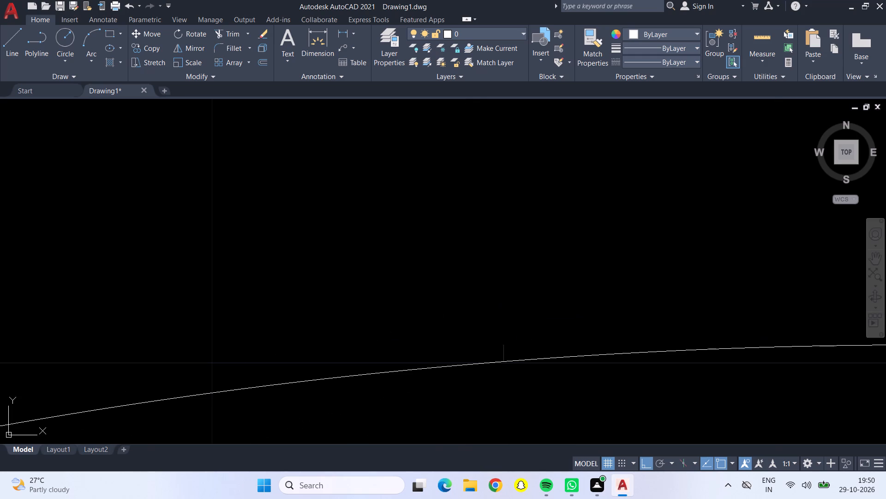
Offset the small room's door leaf line and the adjoining wall end line 2" up into the door opening.
scroll(504, 346, down, 8)
scroll(479, 393, down, 2)
scroll(403, 350, down, 1)
middle_drag(403, 350, 380, 207)
scroll(439, 336, down, 1)
middle_drag(446, 385, 405, 319)
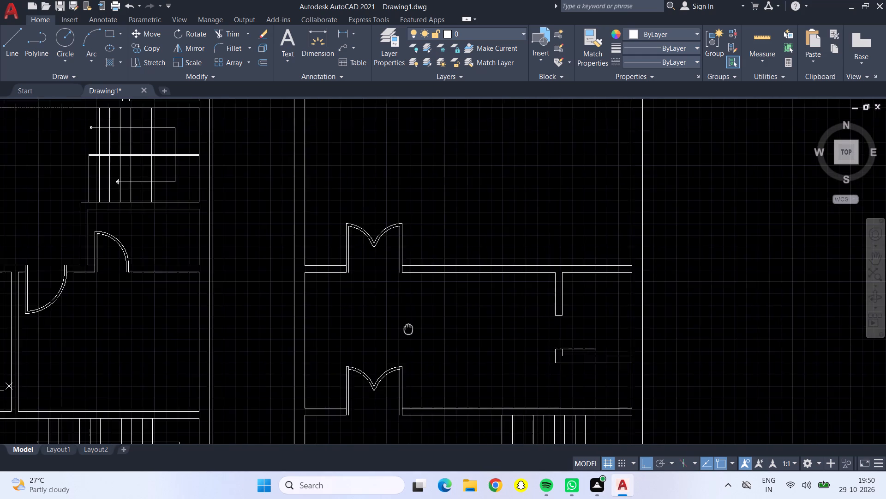
middle_drag(405, 319, 392, 257)
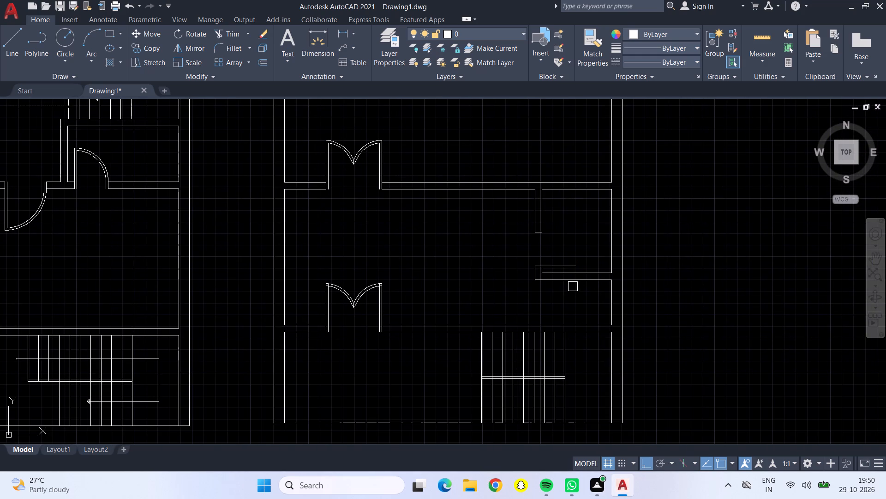
key(Escape)
key(o)
key(Return)
key(2)
key(shift+quotedbl)
key(Return)
scroll(548, 260, up, 3)
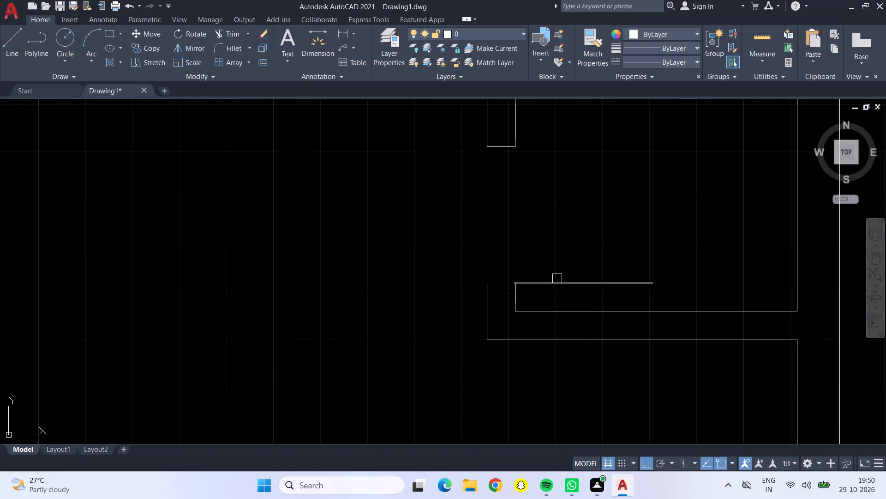
click(557, 279)
click(552, 284)
click(552, 259)
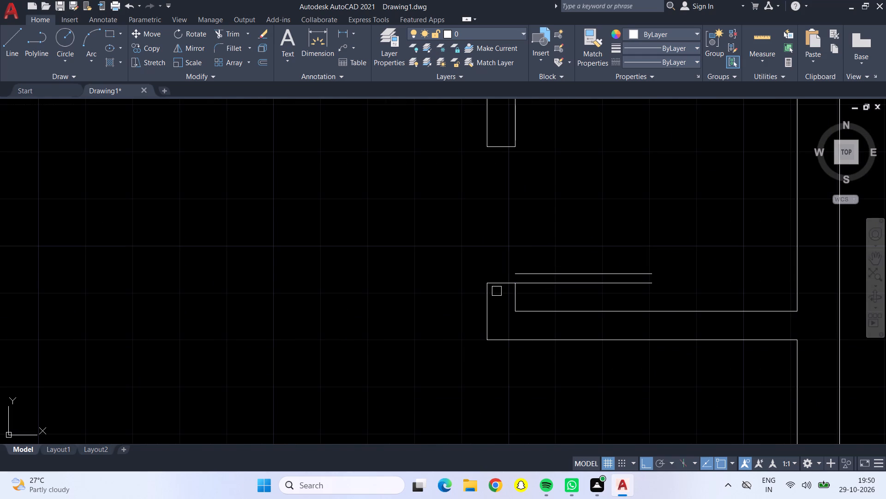
click(496, 279)
click(503, 238)
key(Escape)
Draw a three-point arc from the lower leaf line's free end through the opposite wall end's outer corner, ending beyond the wall.
click(82, 37)
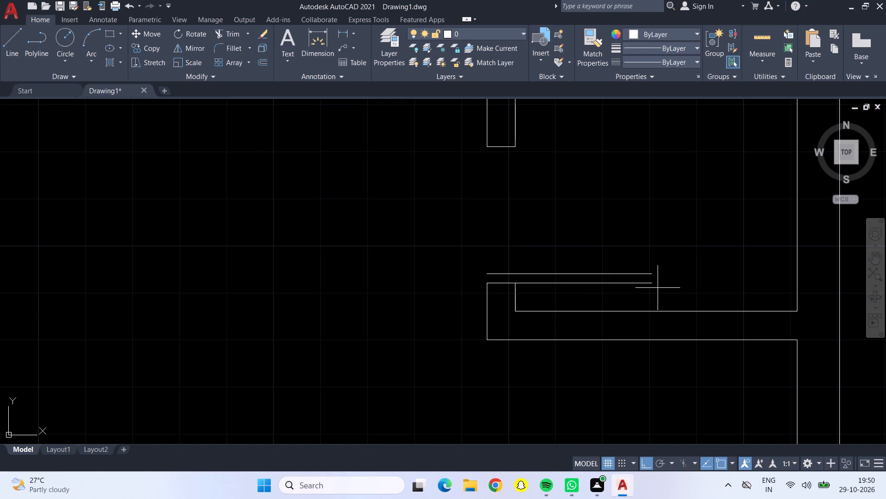
click(649, 284)
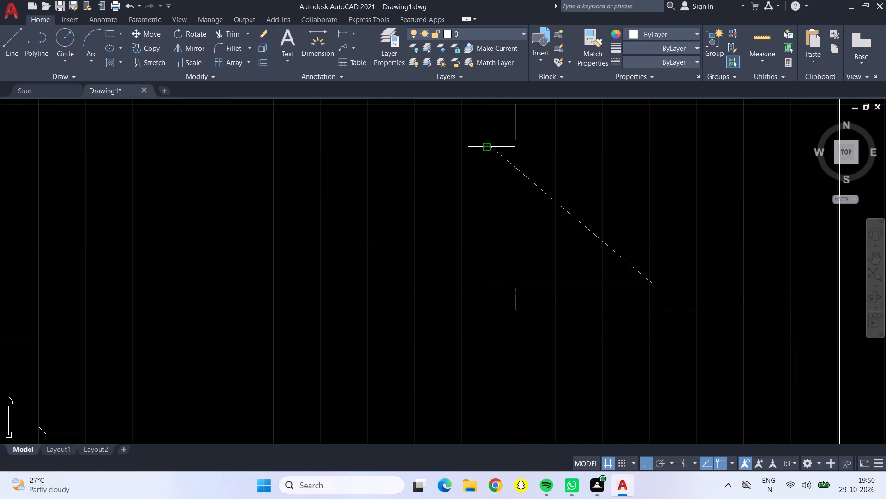
click(487, 147)
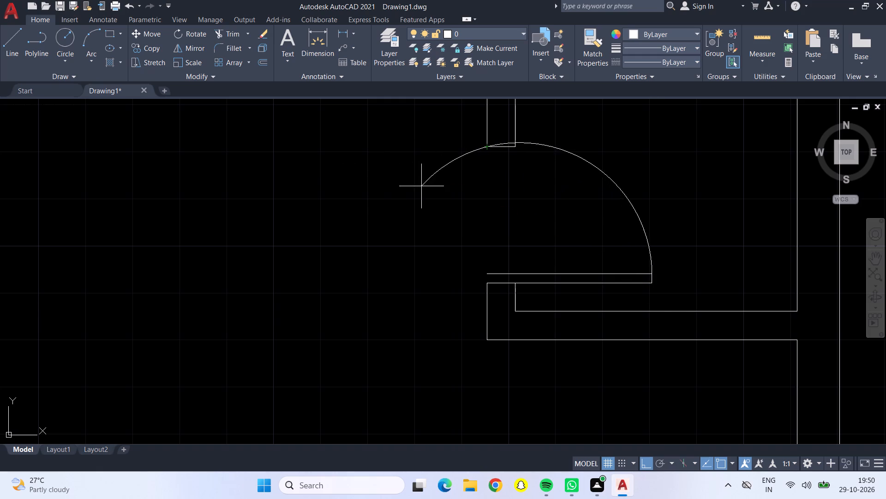
click(416, 188)
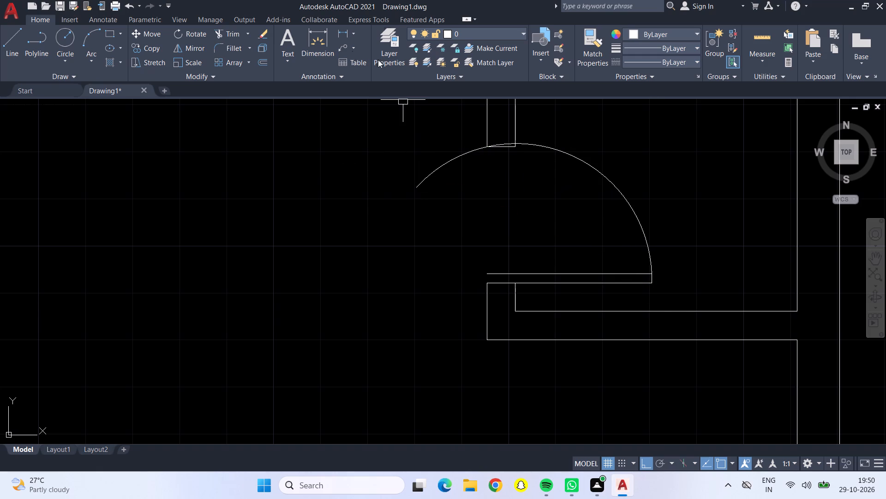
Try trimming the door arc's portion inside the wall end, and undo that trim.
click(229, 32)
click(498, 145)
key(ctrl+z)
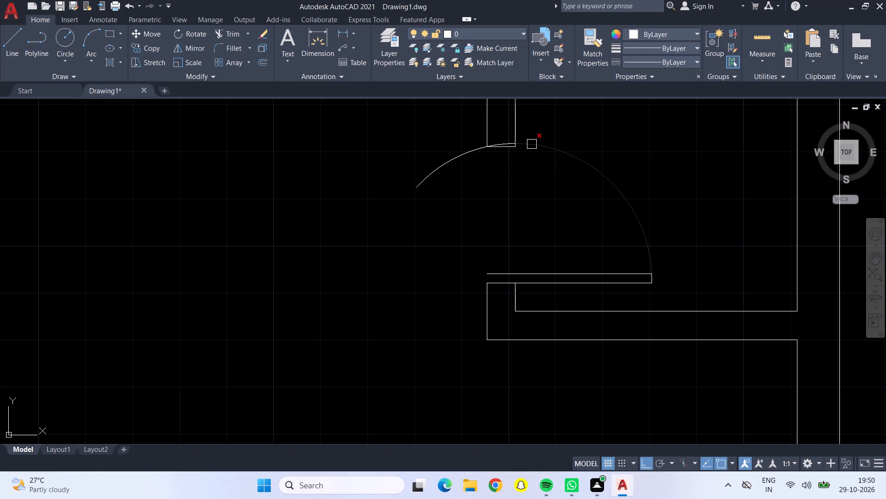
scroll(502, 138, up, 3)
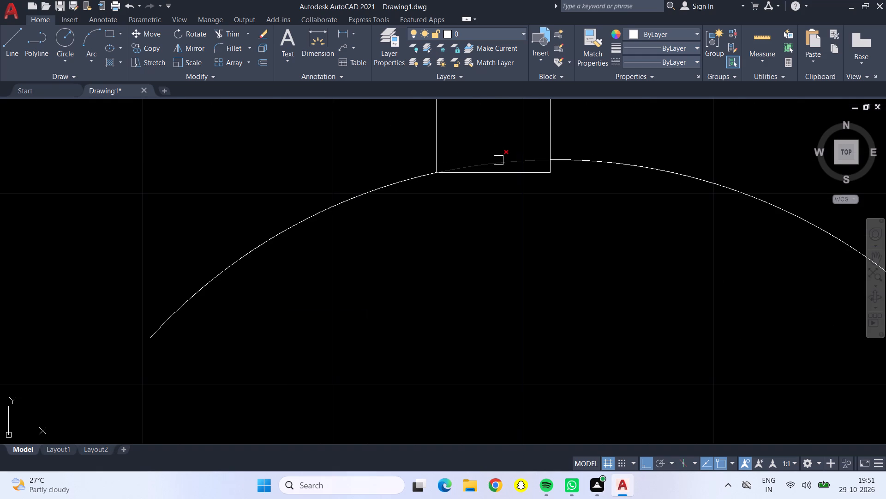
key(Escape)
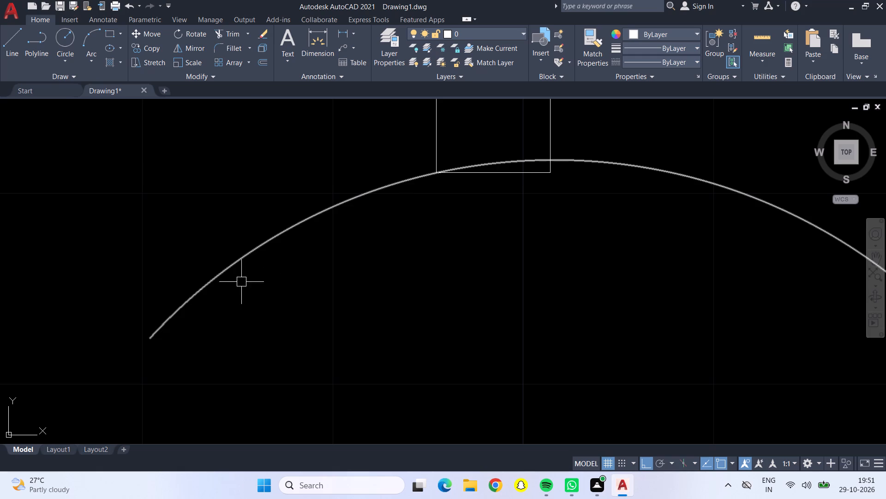
Trim the door arc's portions inside the wall end and beyond its outer corner.
click(234, 35)
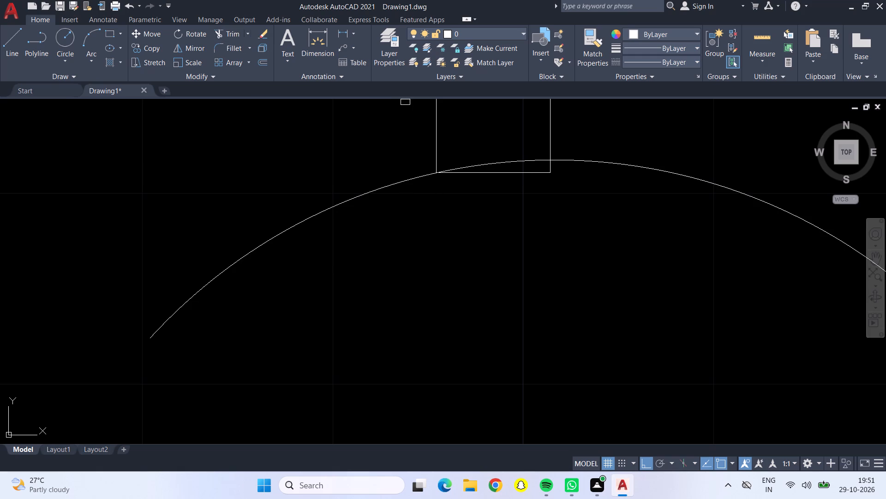
click(477, 162)
click(428, 172)
key(Escape)
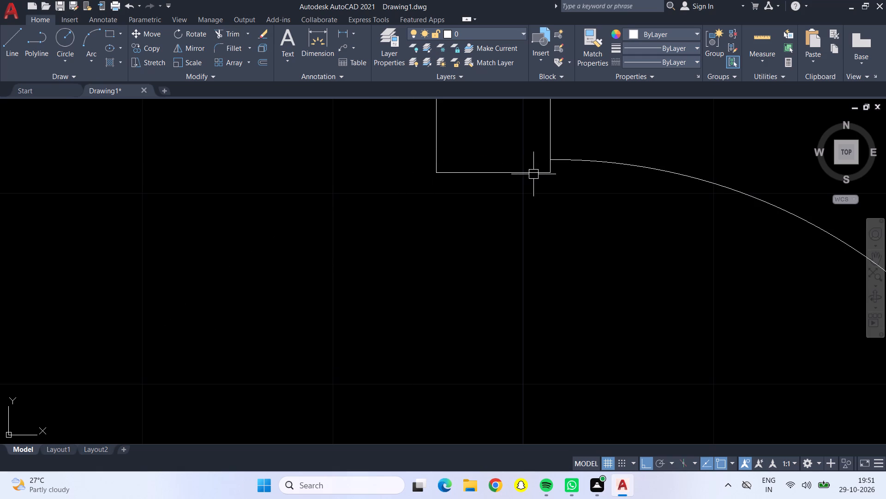
Stretch the door arc's trimmed end down to the wall end's room-side corner.
double_click(553, 159)
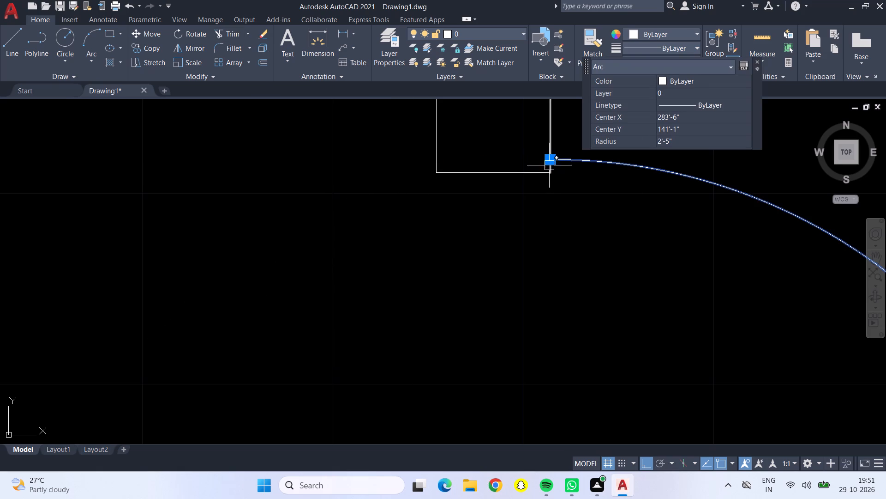
click(549, 159)
click(550, 172)
key(Escape)
Offset the small room's door arc and the upper wall end line 2" inward into the door opening.
scroll(550, 174, up, 1)
scroll(550, 174, down, 3)
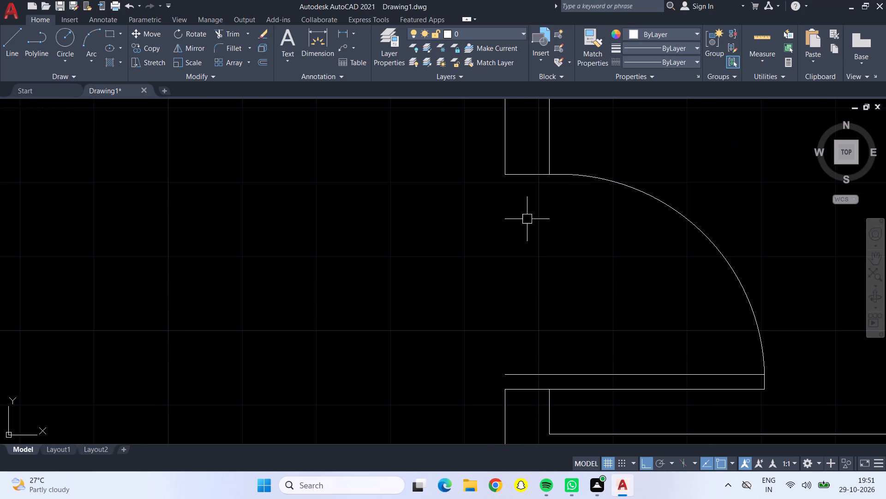
scroll(527, 220, down, 3)
key(o)
key(Return)
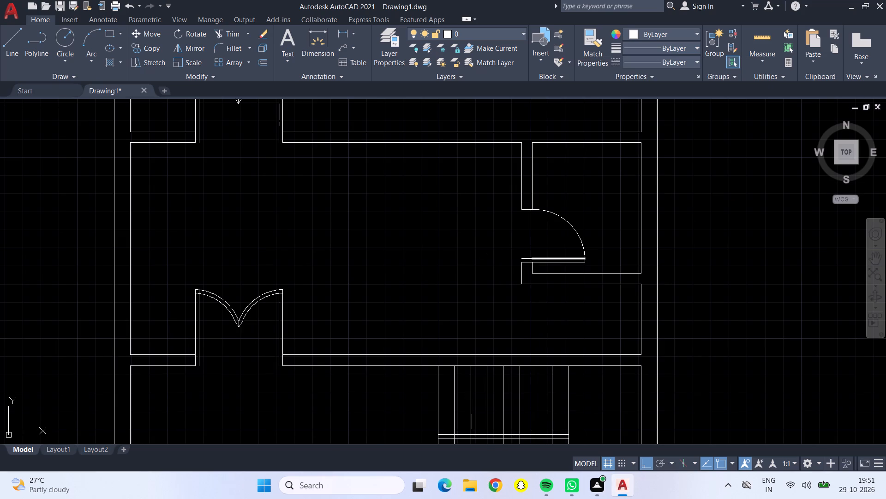
key(2)
key(shift+quotedbl)
key(Return)
scroll(579, 231, up, 3)
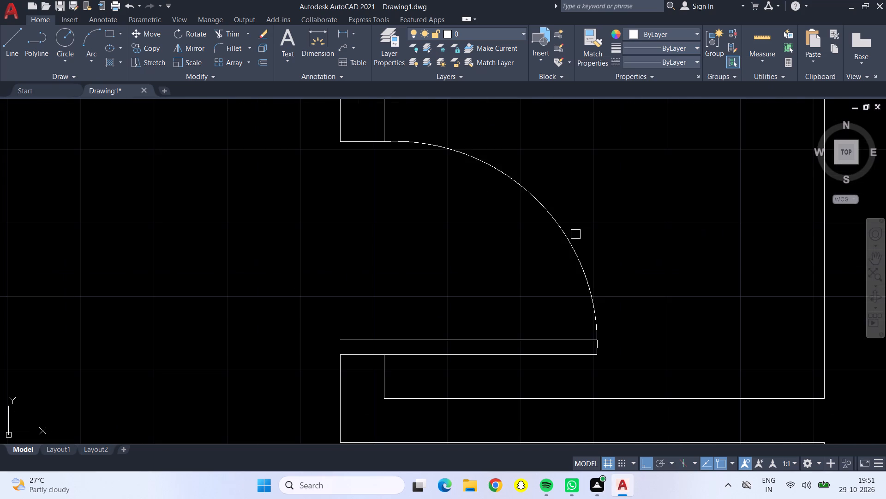
click(563, 238)
click(521, 253)
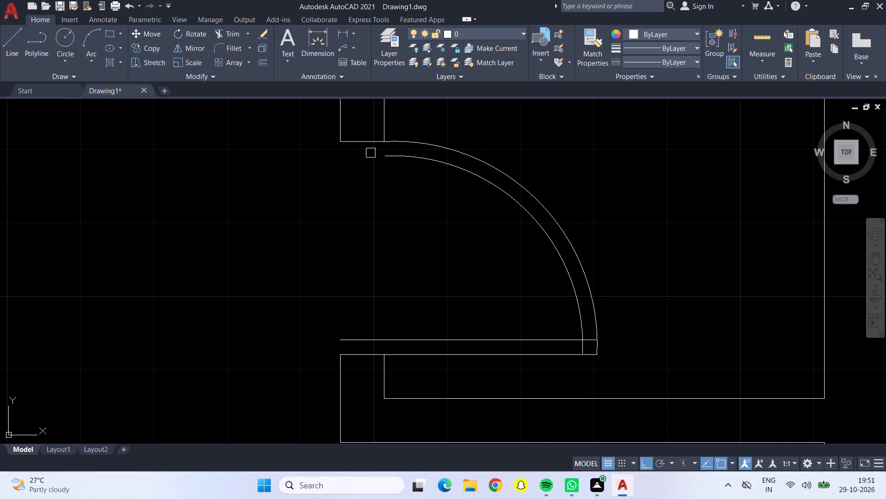
click(363, 144)
click(366, 183)
key(Escape)
Trim the overlapping inner arc and inner leaf line ends at the free corner of the small room's door leaf.
click(239, 33)
scroll(593, 348, up, 2)
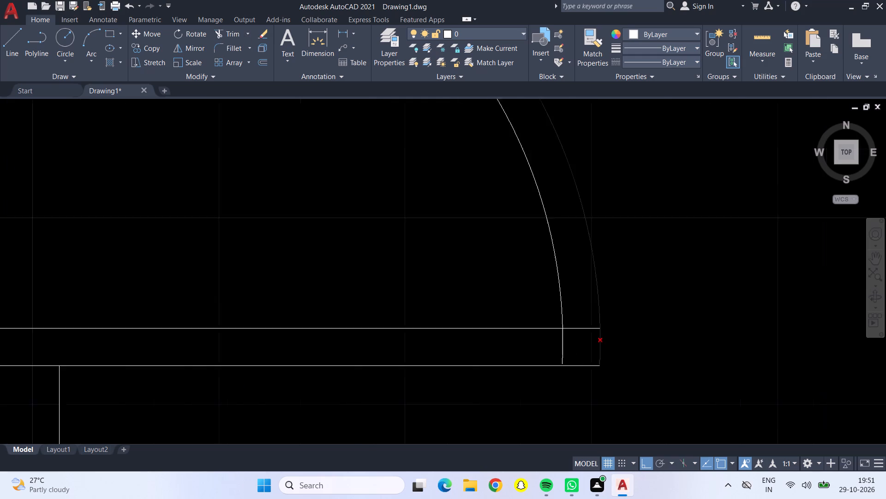
scroll(593, 348, up, 2)
drag(548, 242, 512, 349)
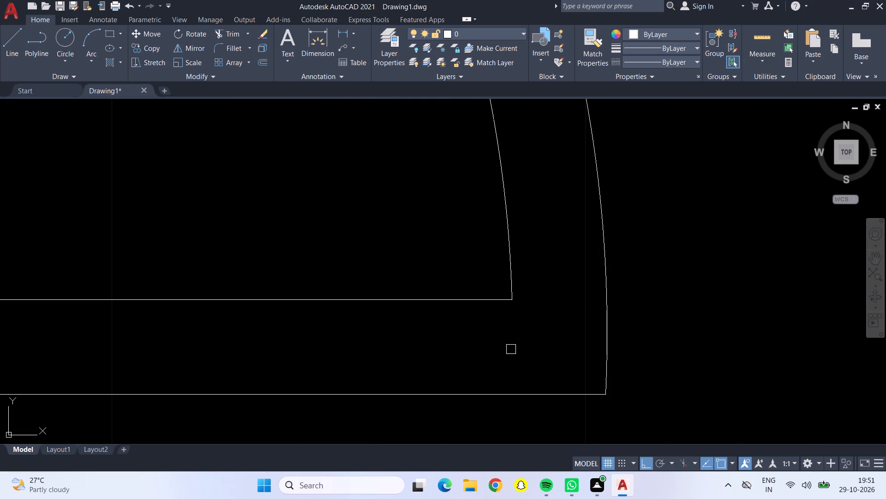
scroll(508, 349, down, 5)
scroll(369, 310, down, 3)
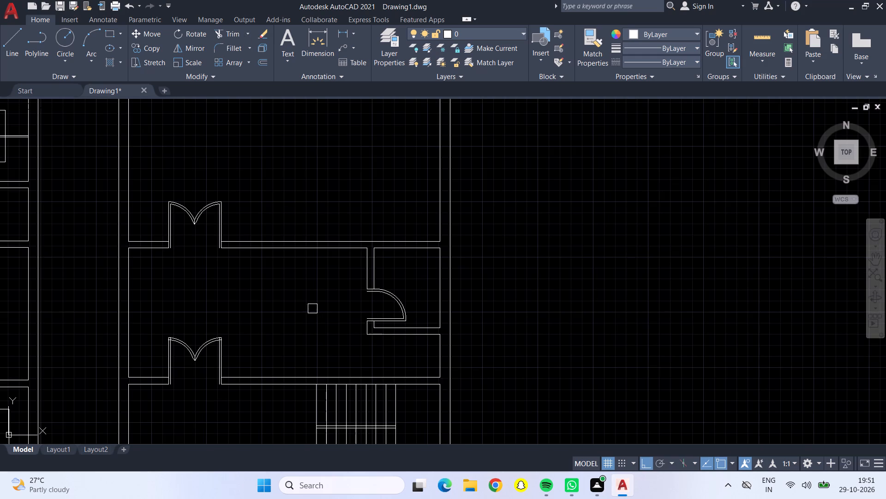
key(Escape)
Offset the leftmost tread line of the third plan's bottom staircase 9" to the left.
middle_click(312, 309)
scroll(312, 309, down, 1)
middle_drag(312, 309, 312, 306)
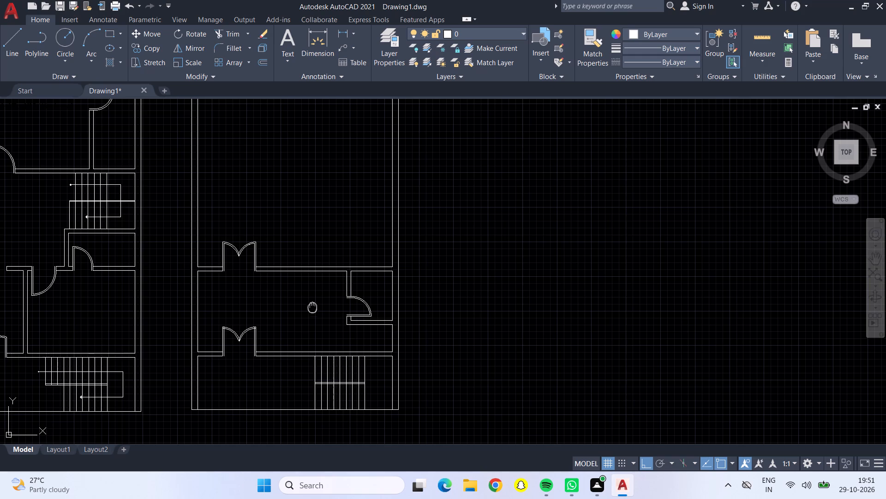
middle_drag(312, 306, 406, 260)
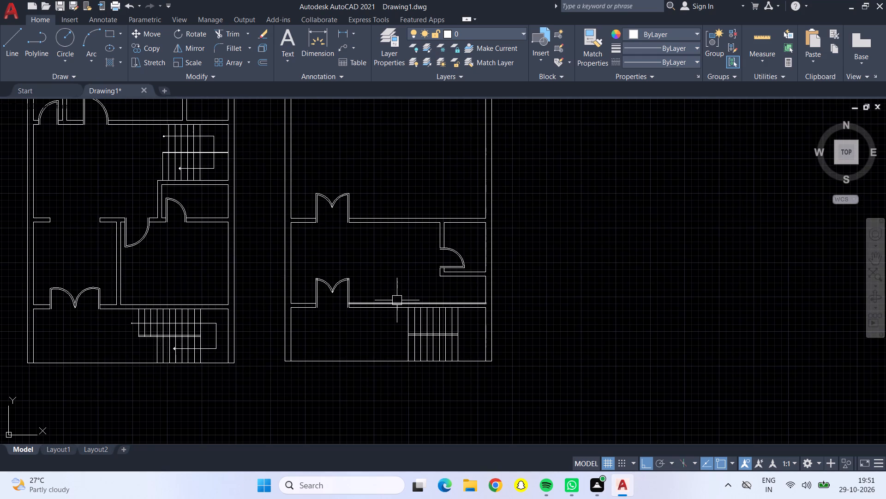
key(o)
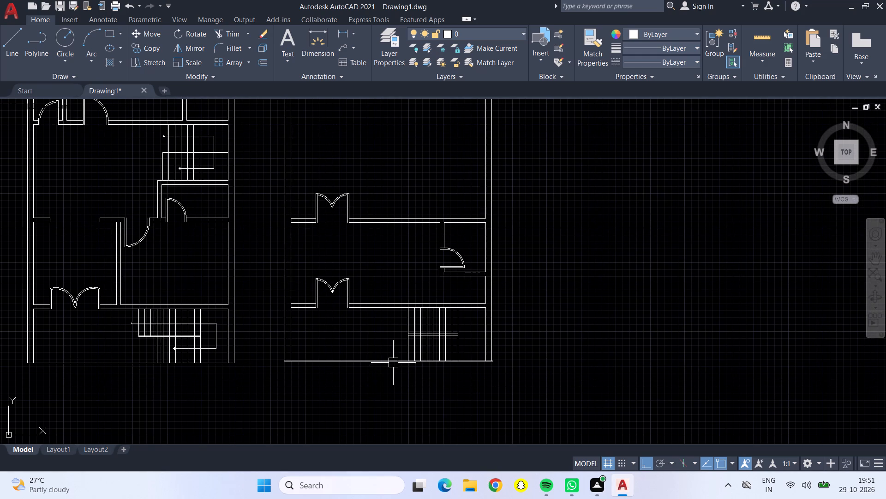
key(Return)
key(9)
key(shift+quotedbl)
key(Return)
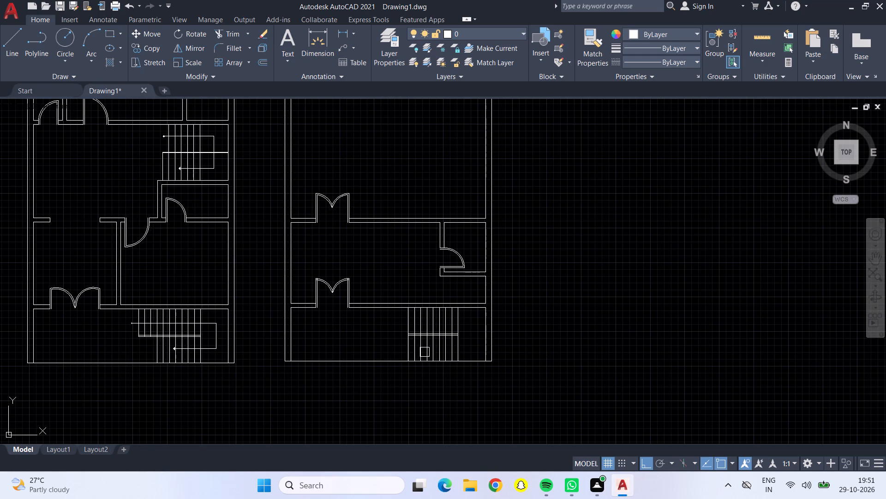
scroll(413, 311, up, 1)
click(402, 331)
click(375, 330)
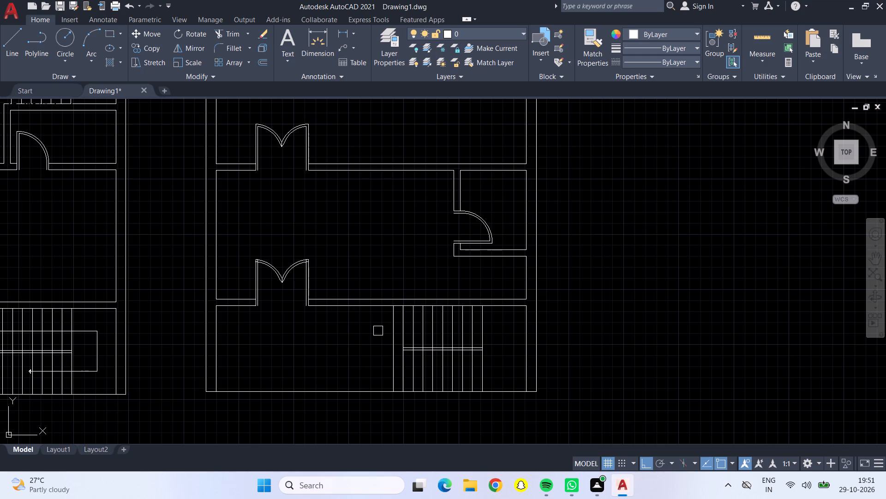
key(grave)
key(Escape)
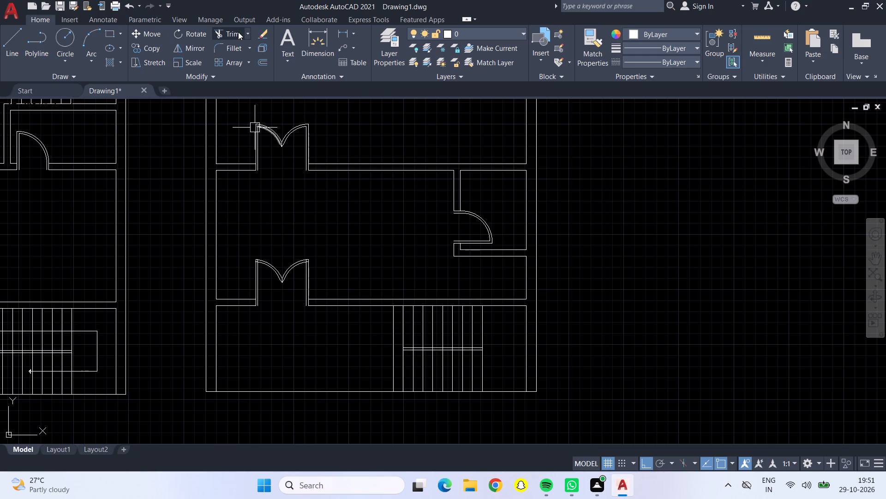
Trim away the added outer tread line and the lower-flight portions of the staircase's two leftmost remaining tread lines.
click(238, 32)
click(393, 335)
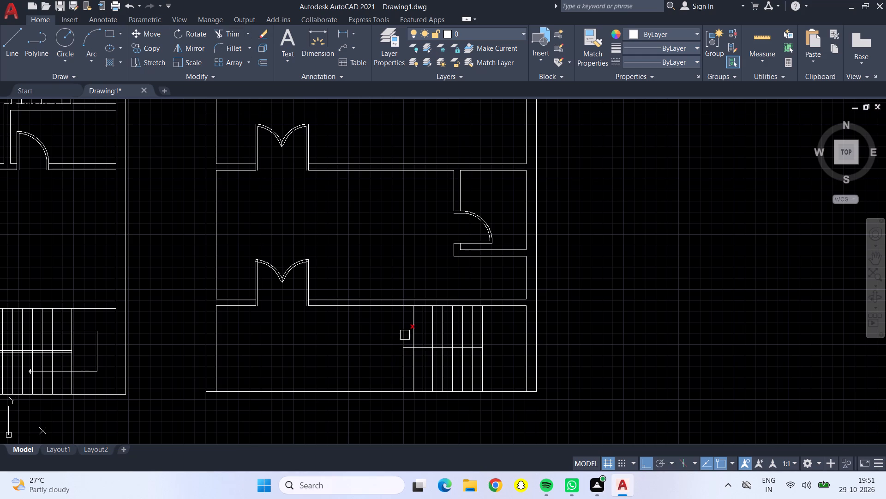
scroll(403, 357, down, 1)
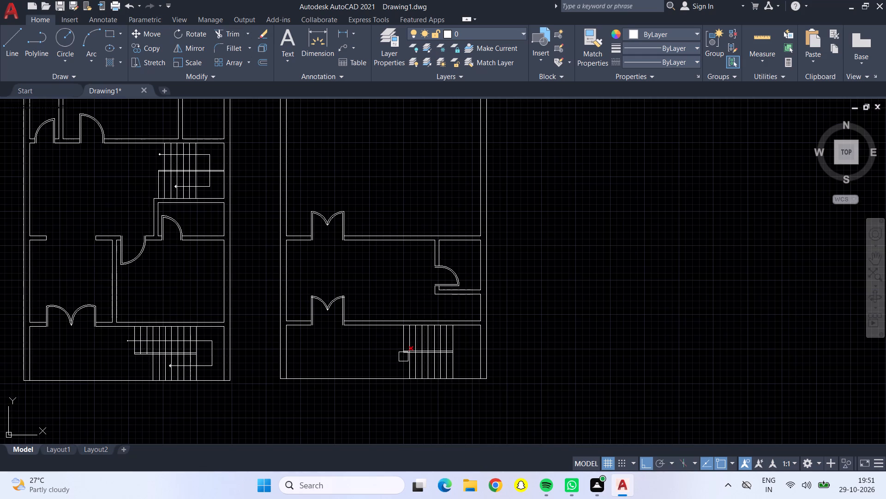
click(404, 363)
click(409, 364)
key(Escape)
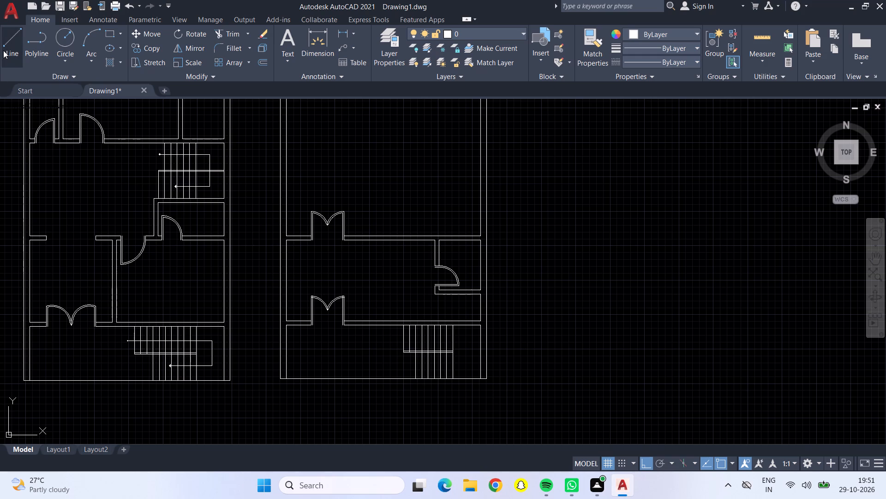
Draw the stair direction line rightward across the upper flight, about 3'-2" down, and about 3'-11" back left into the lower flight.
click(3, 50)
scroll(389, 340, up, 3)
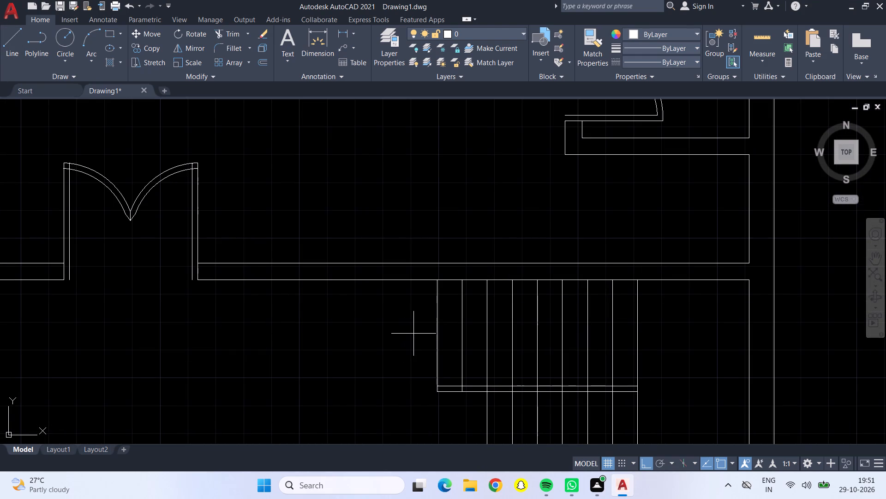
click(398, 335)
click(690, 335)
scroll(703, 338, down, 3)
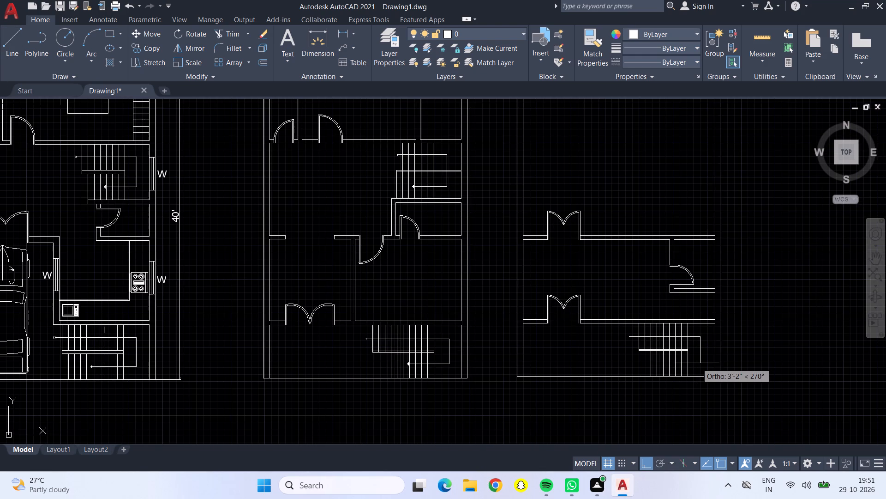
scroll(697, 363, up, 2)
click(697, 363)
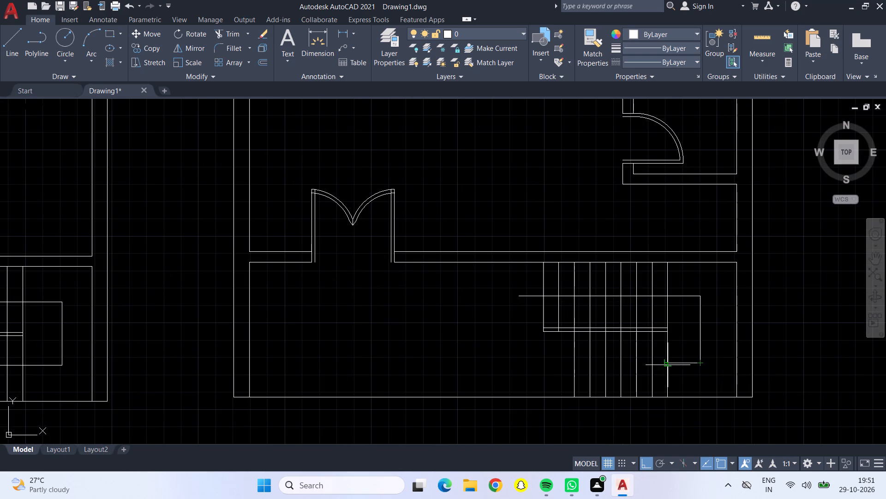
scroll(623, 365, up, 4)
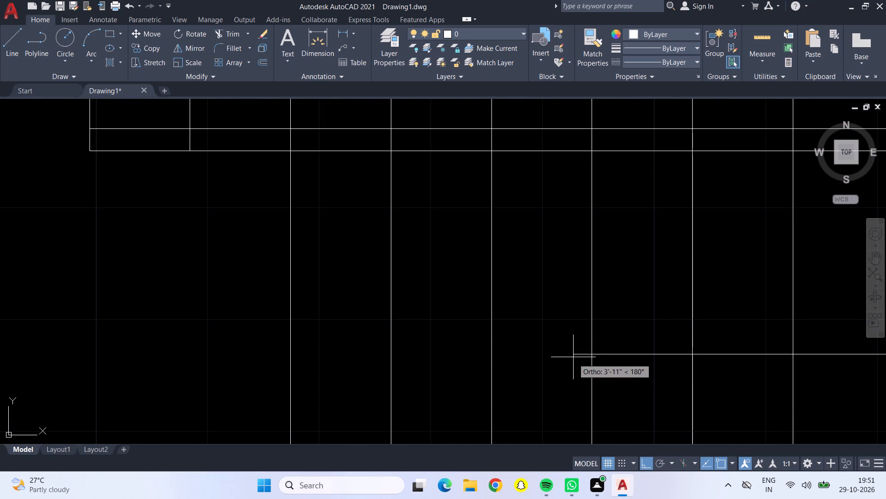
click(578, 355)
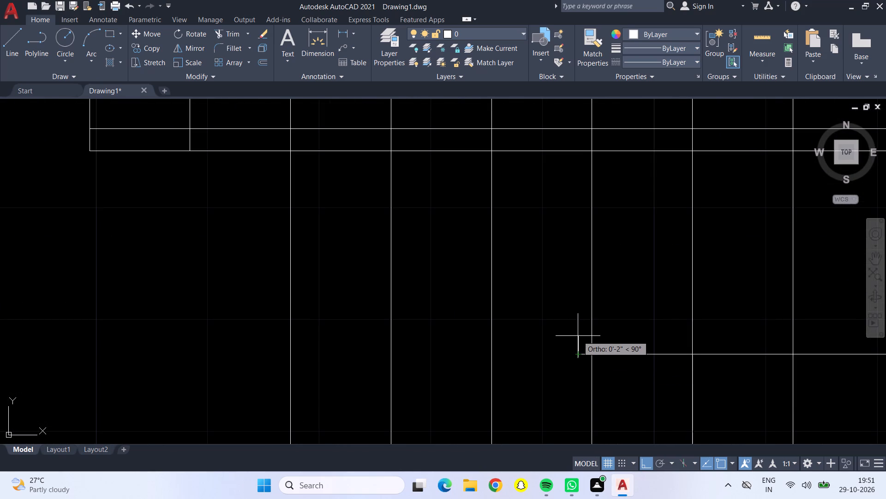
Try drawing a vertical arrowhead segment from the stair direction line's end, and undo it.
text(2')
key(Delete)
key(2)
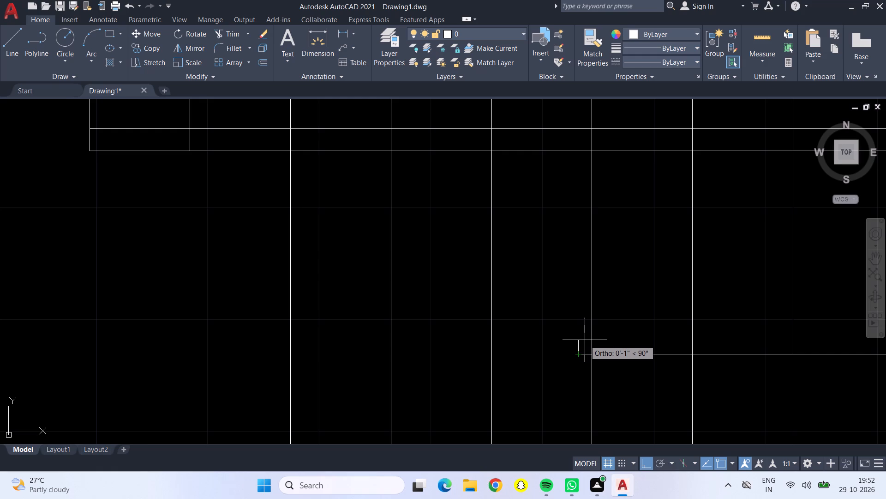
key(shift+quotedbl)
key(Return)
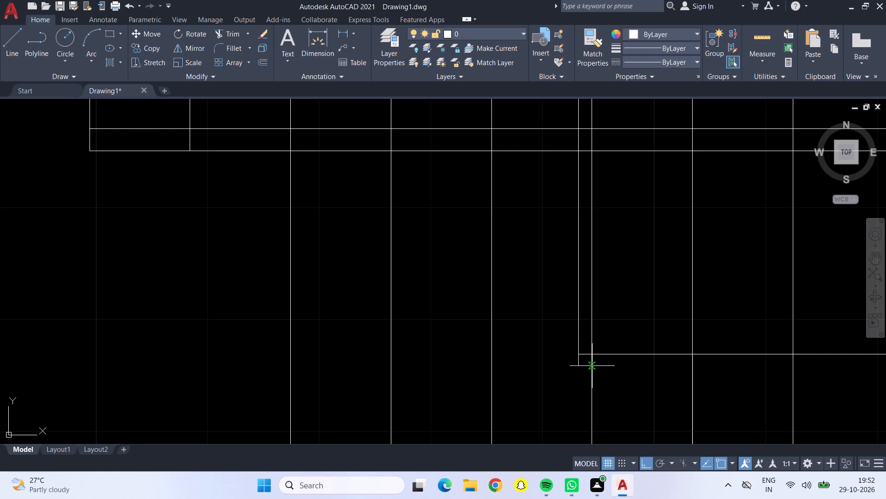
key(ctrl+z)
Draw 2" segments upward, downward and leftward from the left end of the third plan's bottom stair direction line.
click(579, 353)
text(2")
key(Return)
click(580, 356)
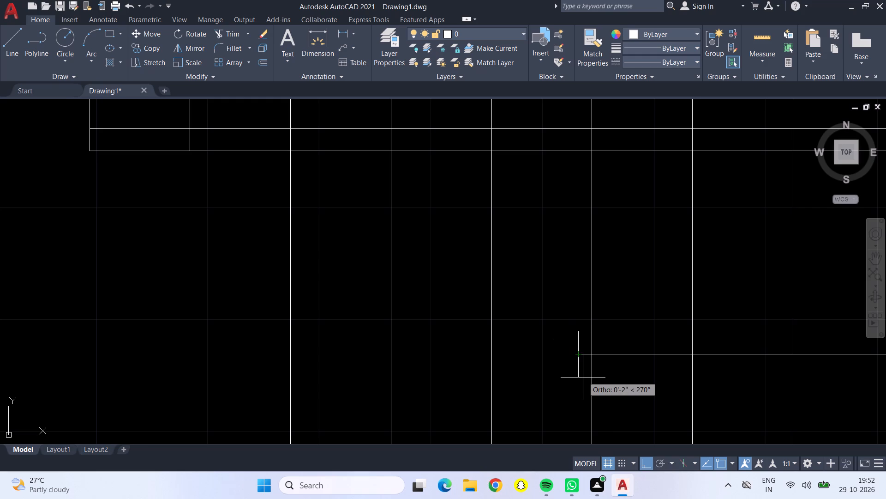
key(2)
key(shift+quotedbl)
key(Return)
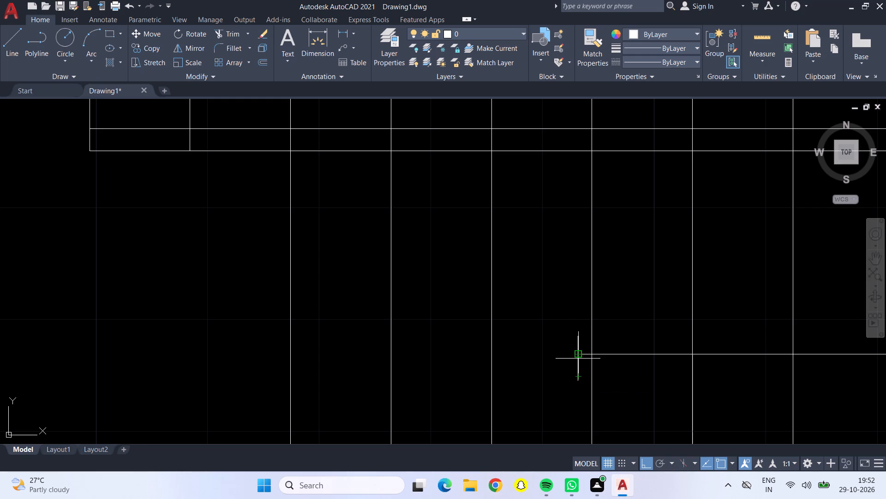
click(578, 353)
key(2)
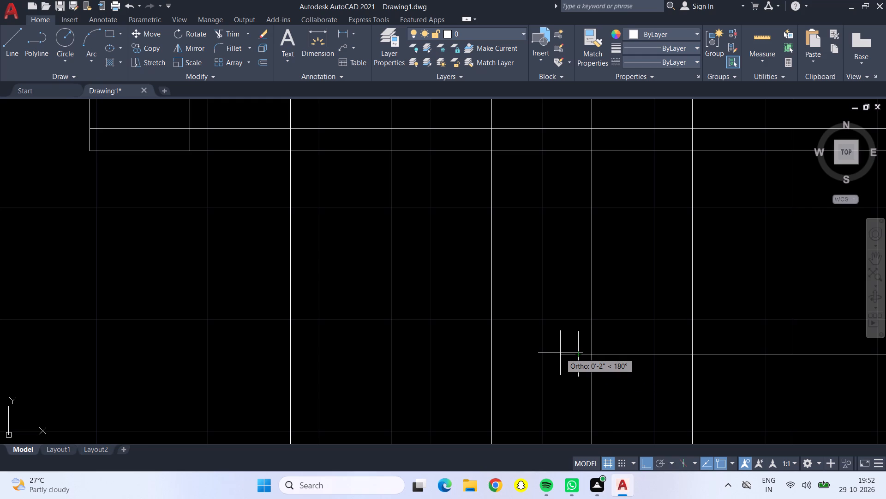
key(shift+quotedbl)
key(Return)
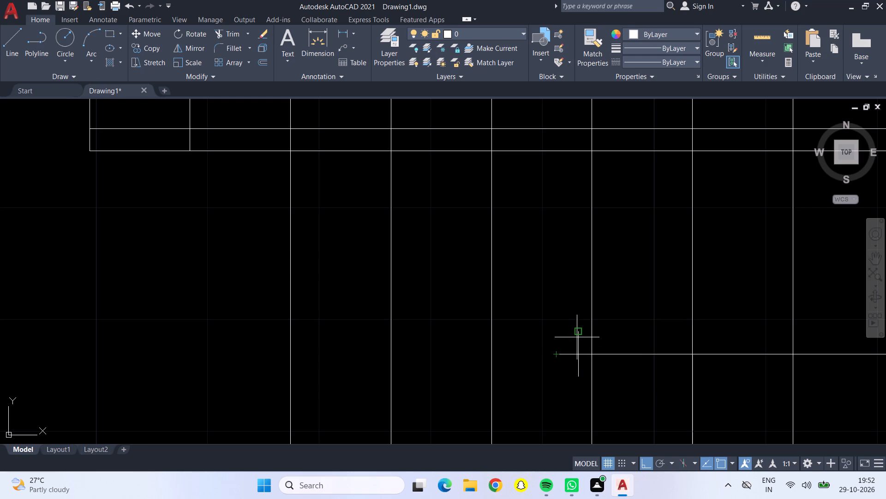
Close the arrowhead with slanted sides from the bar's ends to the tip, and add two inner lines from the half-bar midpoints to the tip.
click(579, 334)
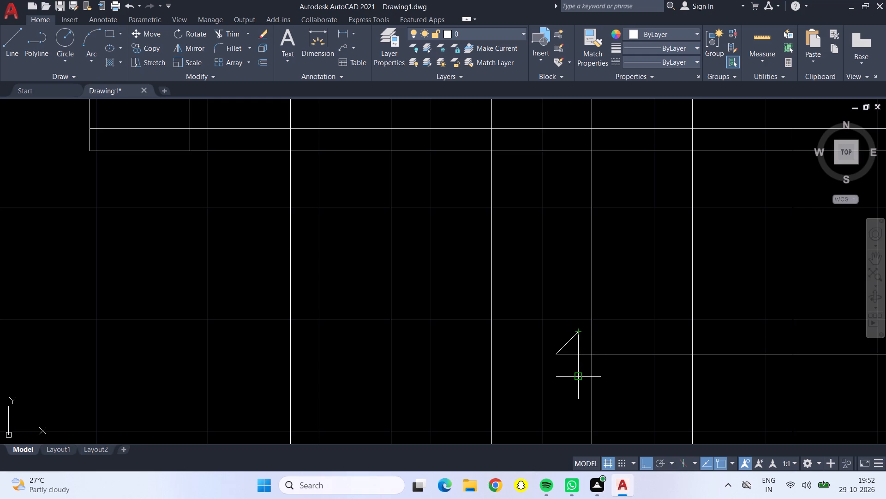
click(578, 374)
click(556, 354)
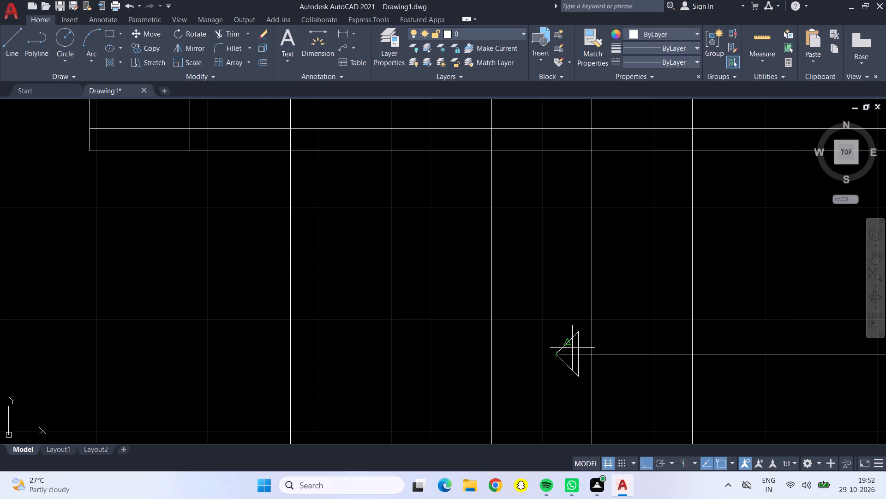
click(575, 346)
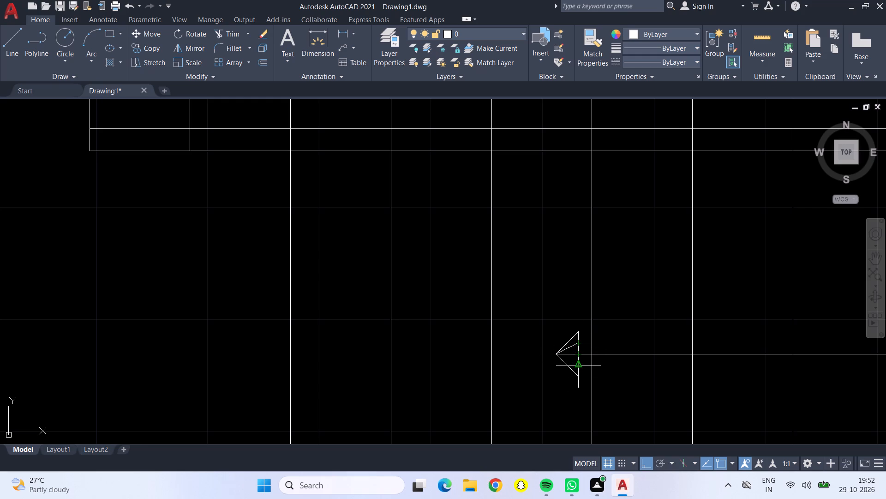
click(577, 365)
click(558, 354)
key(Escape)
Draw a small circle centred on the starting end of the direction line in the third plan's bottom staircase.
scroll(571, 359, down, 2)
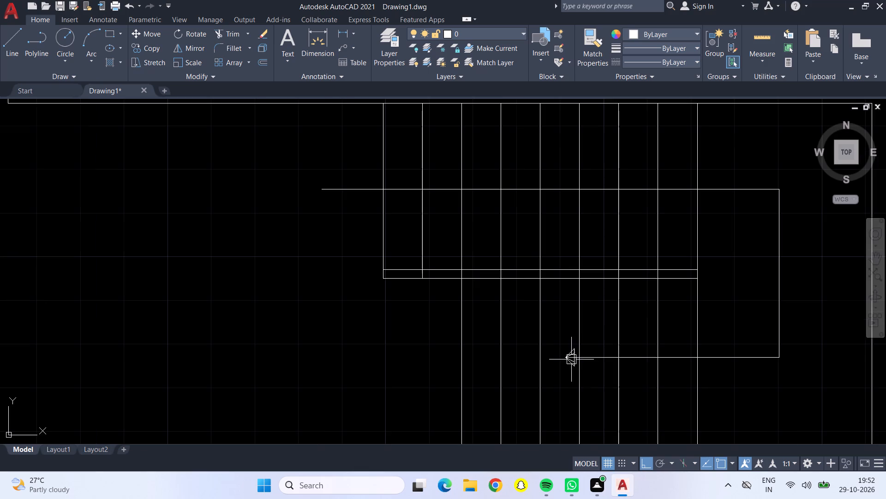
click(60, 45)
scroll(300, 189, up, 3)
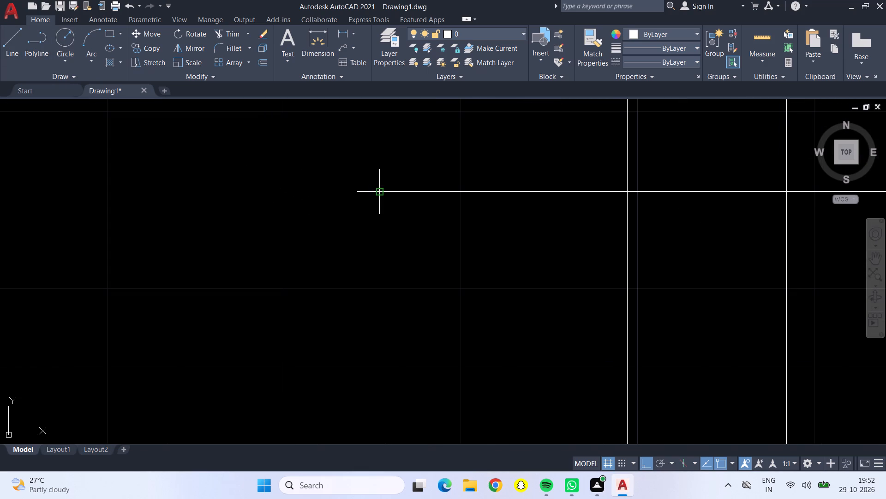
scroll(379, 194, up, 1)
click(381, 189)
click(364, 192)
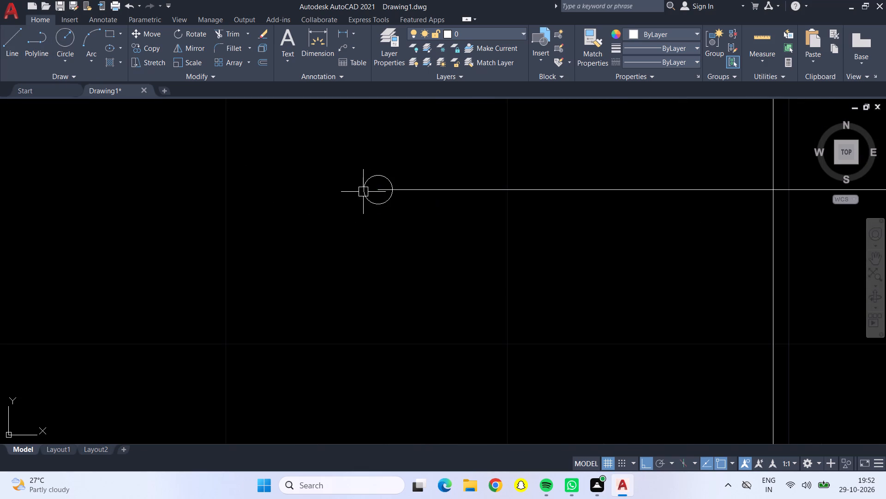
Review the third plan's bottom staircase and compare the three floor plans side by side.
scroll(345, 199, down, 4)
scroll(323, 244, down, 5)
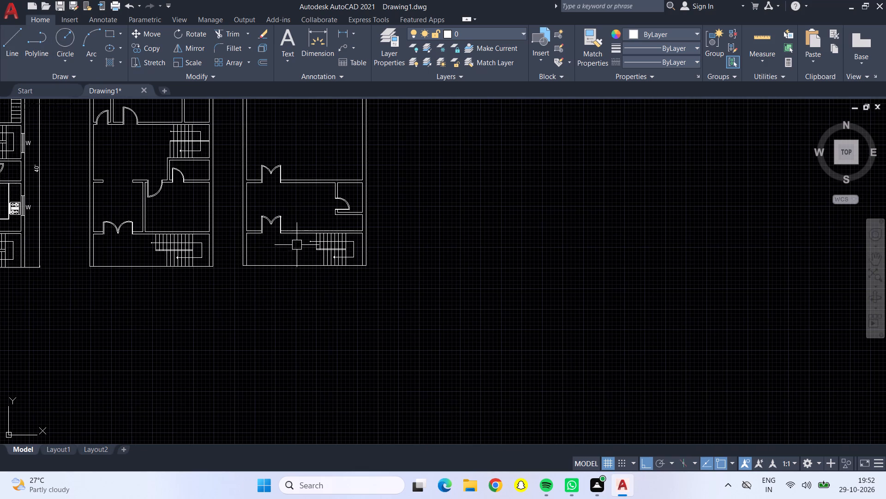
scroll(286, 240, down, 1)
scroll(286, 240, up, 2)
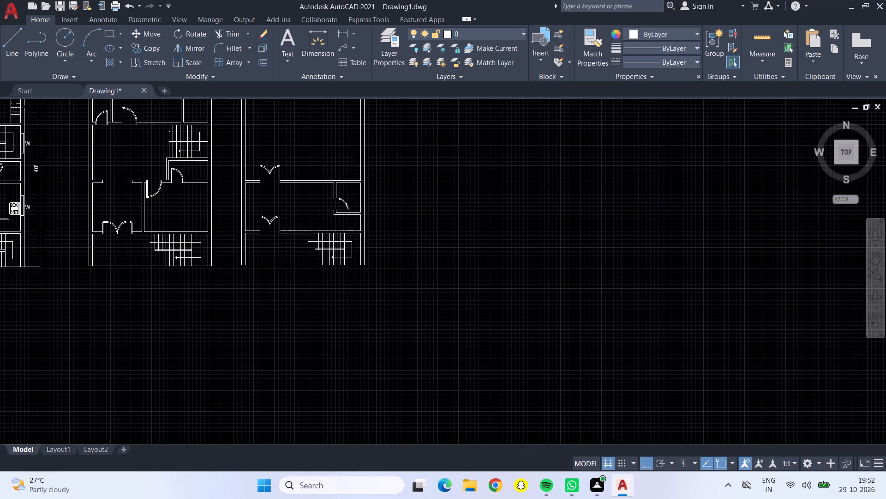
scroll(286, 240, up, 2)
scroll(353, 239, up, 3)
scroll(376, 247, down, 4)
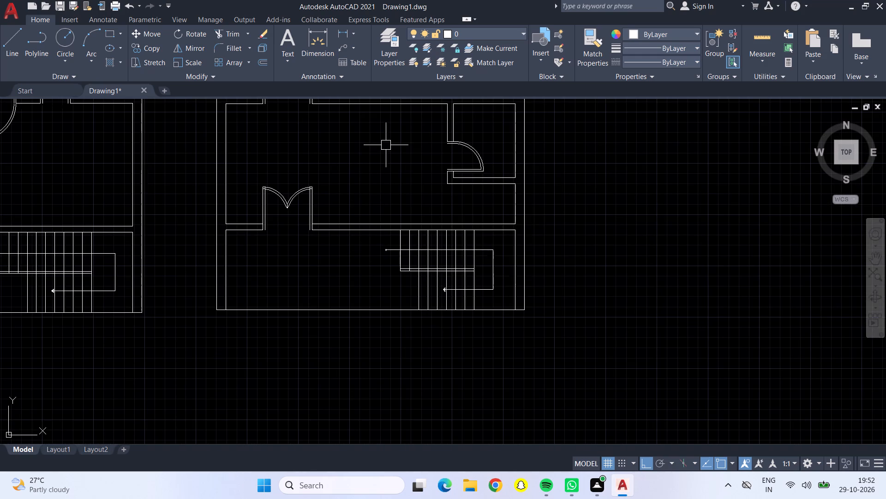
middle_drag(386, 146, 385, 153)
middle_drag(396, 195, 415, 281)
scroll(411, 280, down, 1)
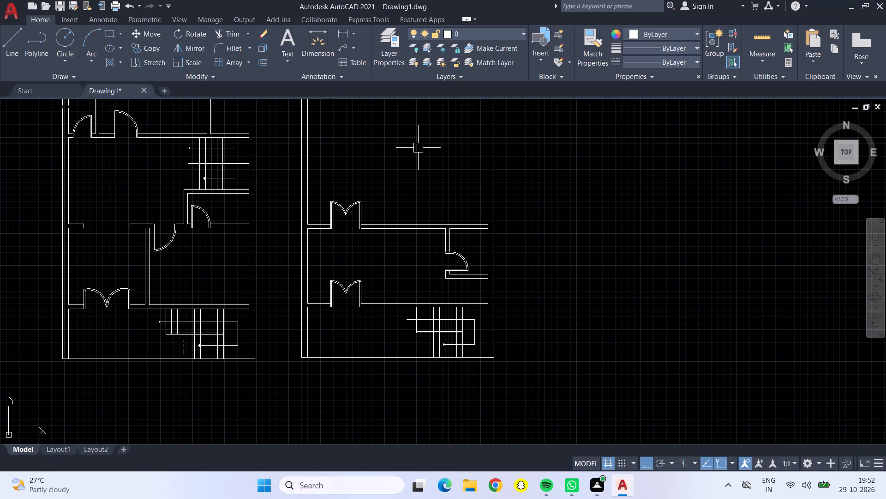
middle_drag(418, 147, 452, 281)
scroll(437, 271, down, 1)
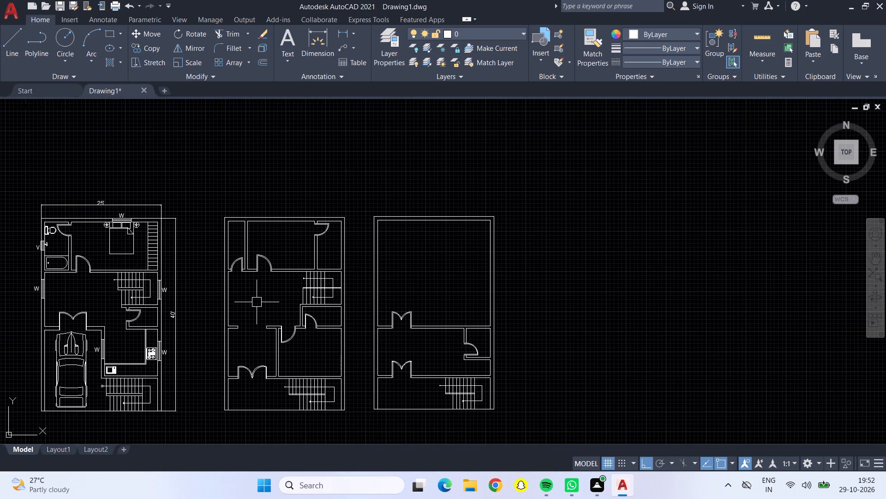
middle_drag(257, 302, 314, 266)
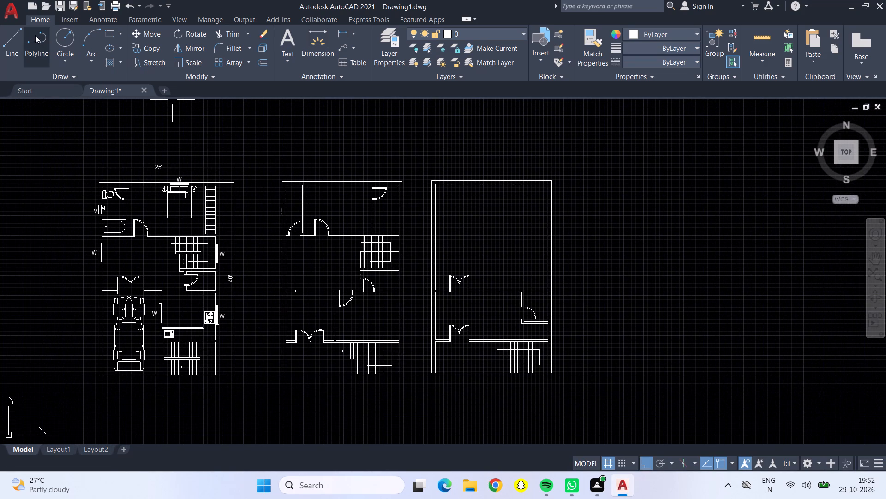
Dimension the second plan's overall width along its top outer wall, placing the dimension line 3' above the wall.
click(320, 34)
scroll(287, 178, up, 3)
click(260, 188)
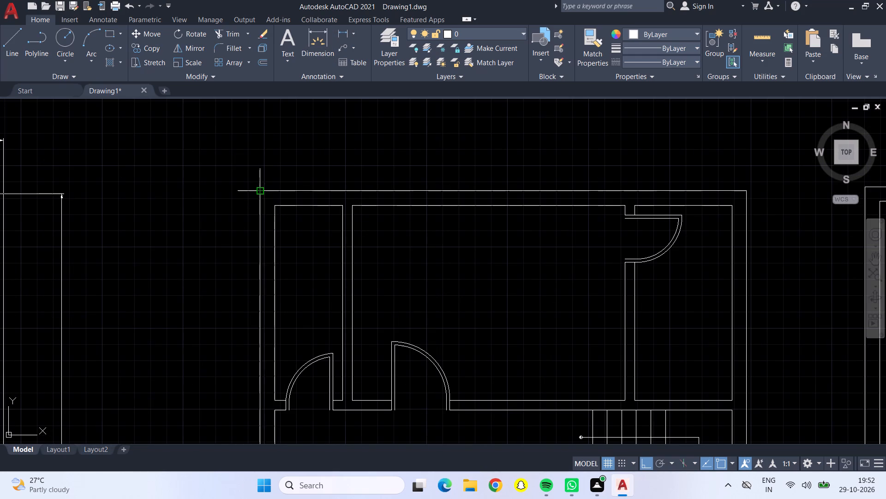
click(745, 190)
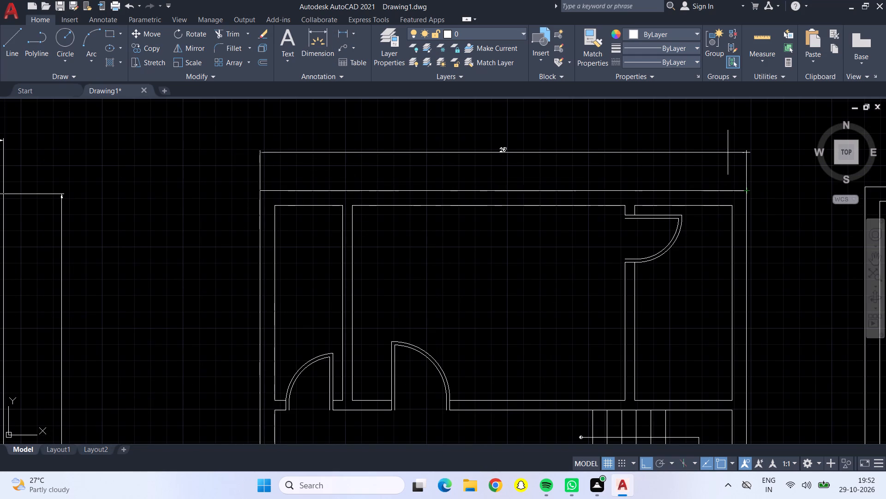
key(3)
key(apostrophe)
key(Return)
Dimension the second plan's overall height along its right outer wall, placing the dimension line 3' to the right.
click(746, 191)
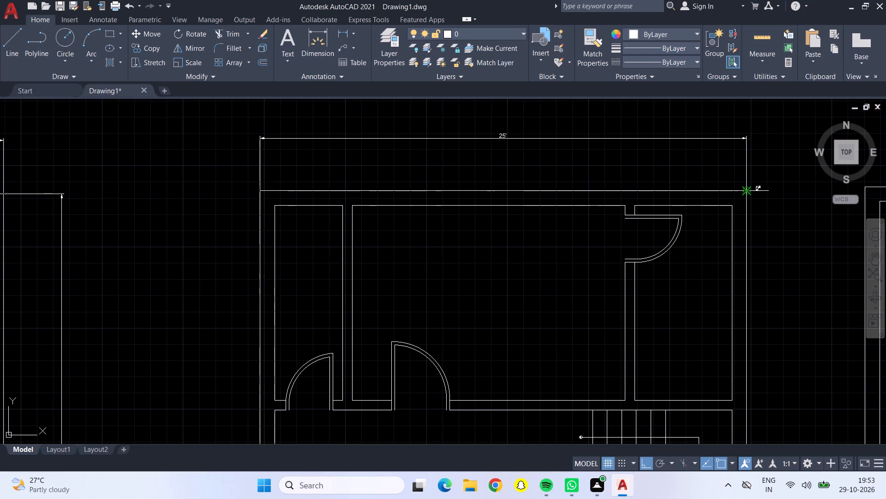
scroll(748, 194, down, 3)
scroll(754, 391, up, 4)
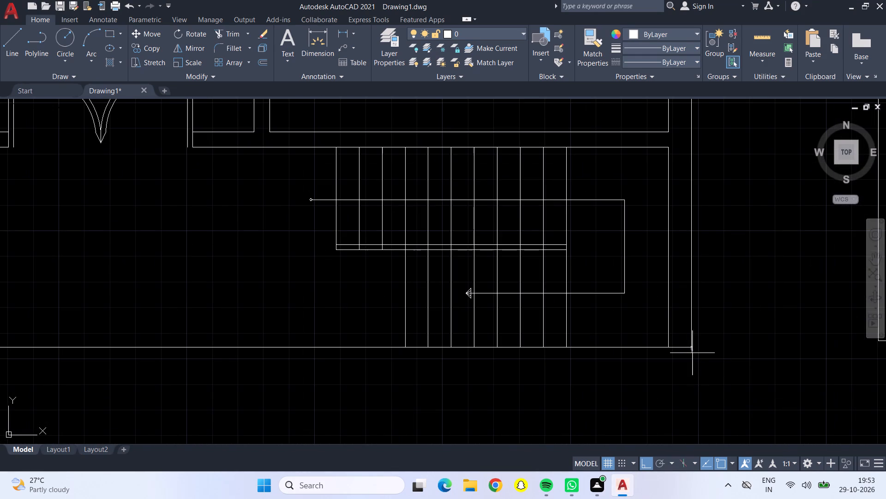
click(693, 348)
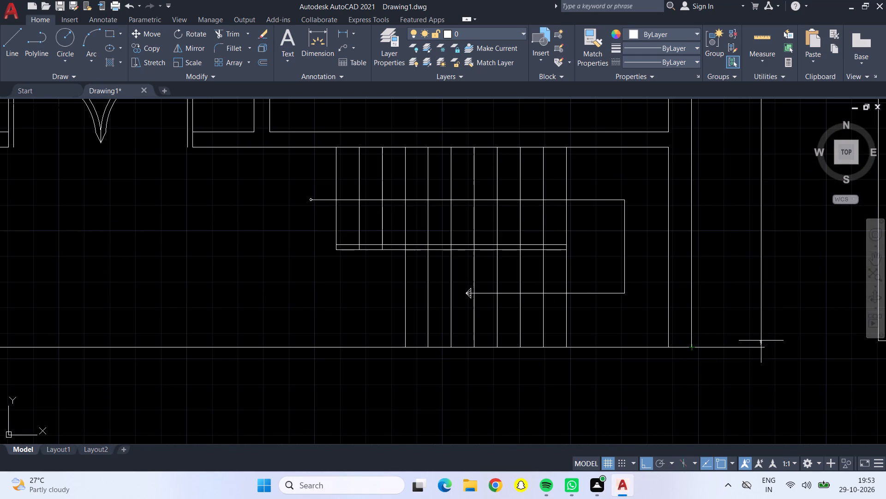
text(3')
key(Return)
Dimension the third plan's overall width along its top outer wall, placing the dimension line 3' above the wall.
scroll(763, 340, down, 3)
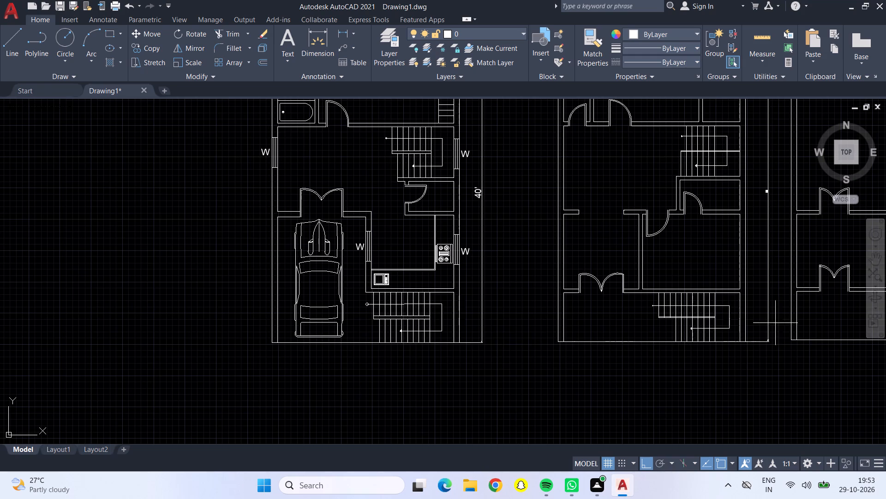
middle_drag(811, 258, 639, 424)
scroll(604, 194, up, 2)
click(634, 225)
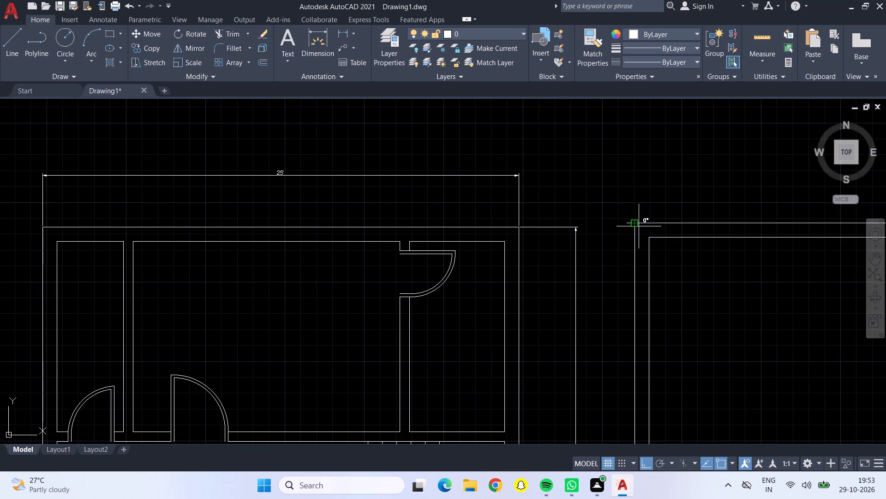
scroll(645, 228, down, 3)
scroll(756, 223, up, 3)
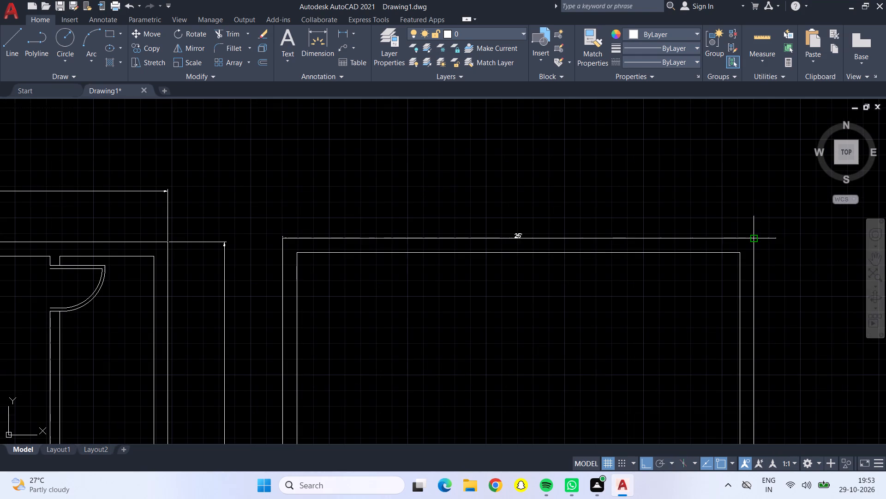
click(753, 237)
key(3)
key(apostrophe)
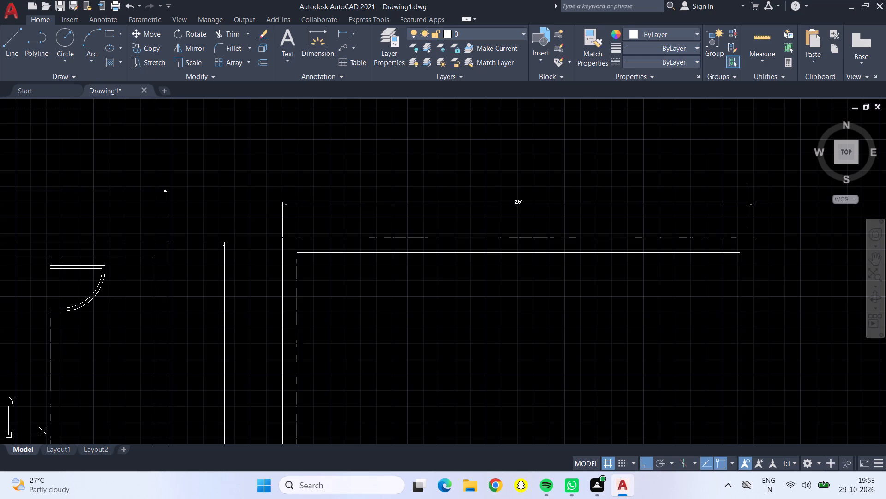
key(Return)
Dimension the third plan's overall height along its right outer wall, placing the dimension line 3' to the right.
click(754, 238)
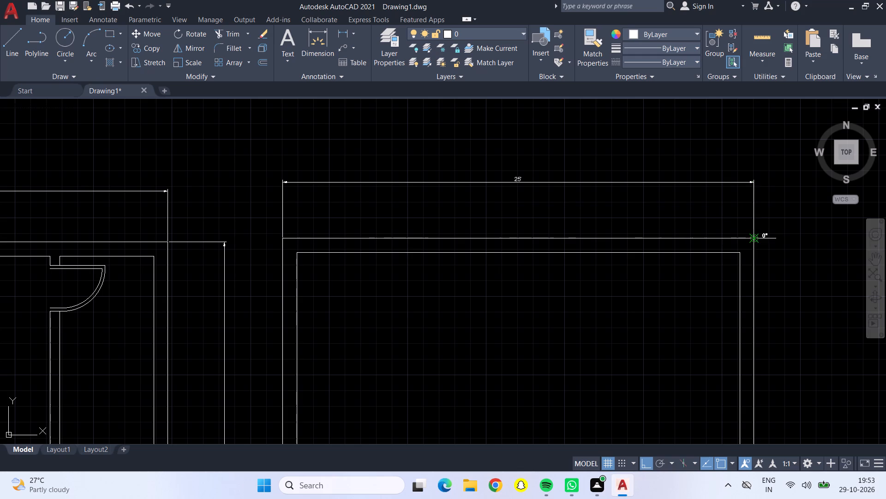
scroll(753, 240, down, 4)
scroll(751, 359, down, 1)
scroll(751, 359, up, 5)
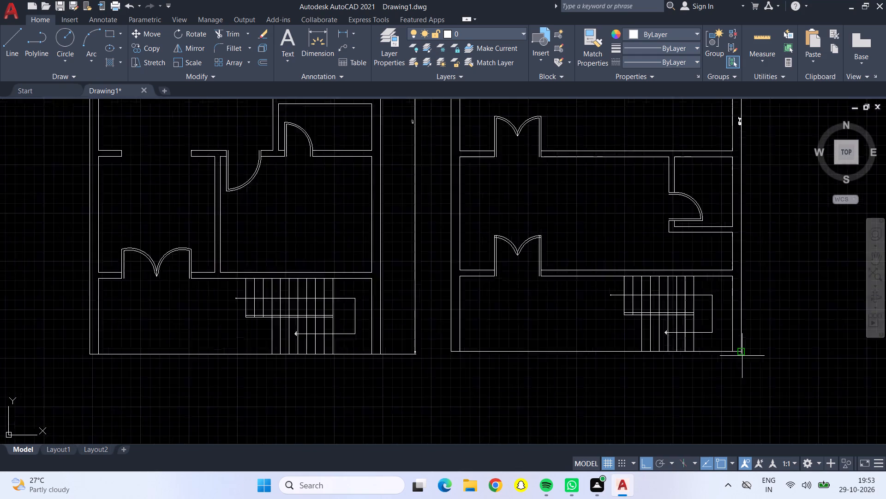
scroll(742, 355, up, 2)
click(729, 341)
key(3)
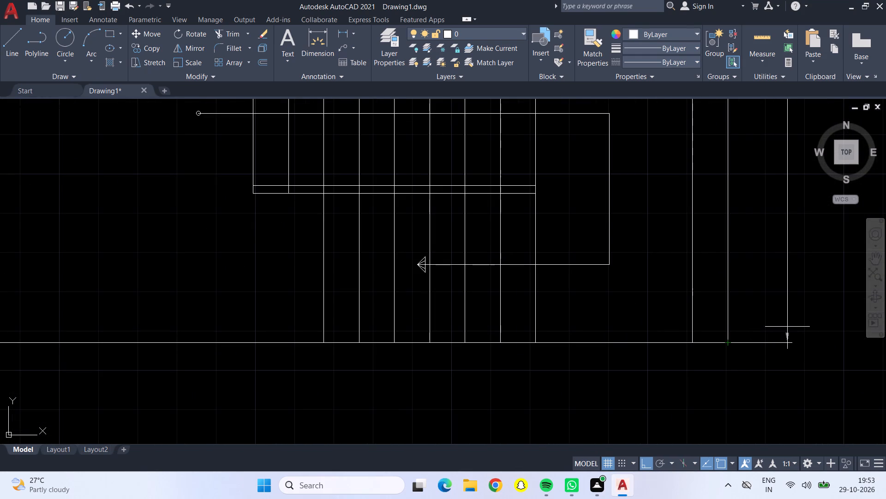
key(apostrophe)
key(Return)
scroll(788, 329, down, 4)
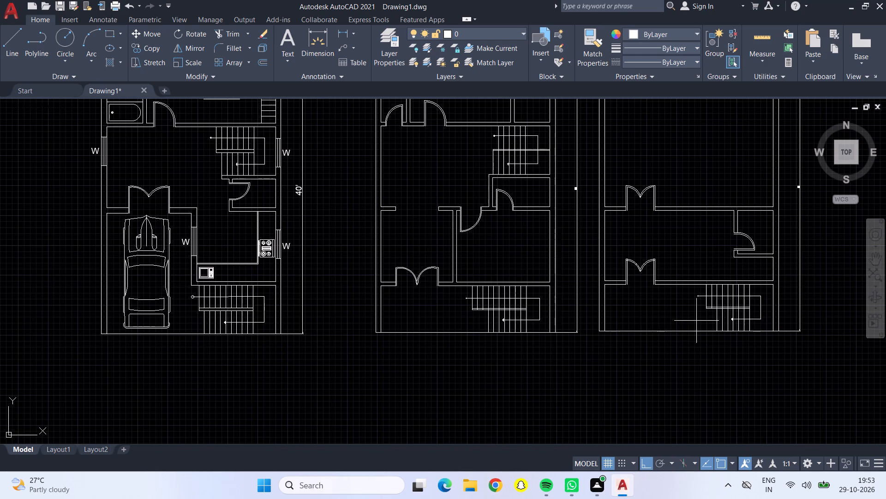
key(Return)
scroll(691, 315, down, 1)
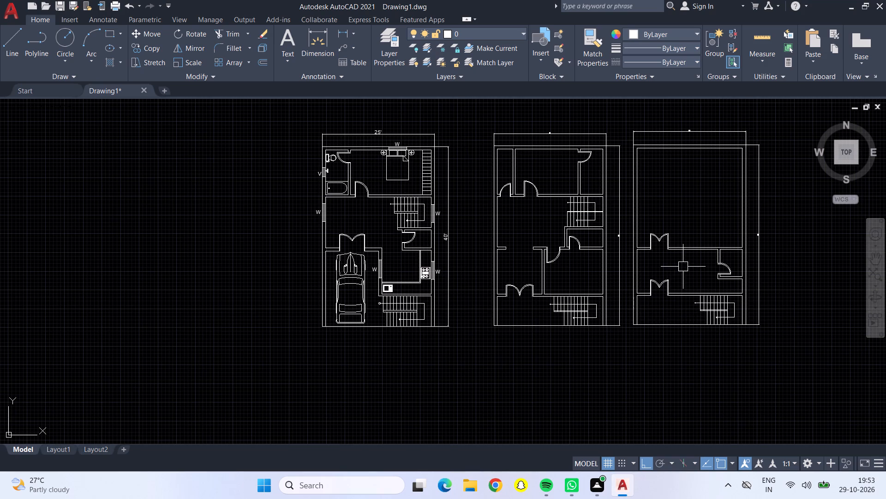
Replace the second plan's overall width dimension text with 25' at a text height of 10".
middle_drag(683, 269, 494, 302)
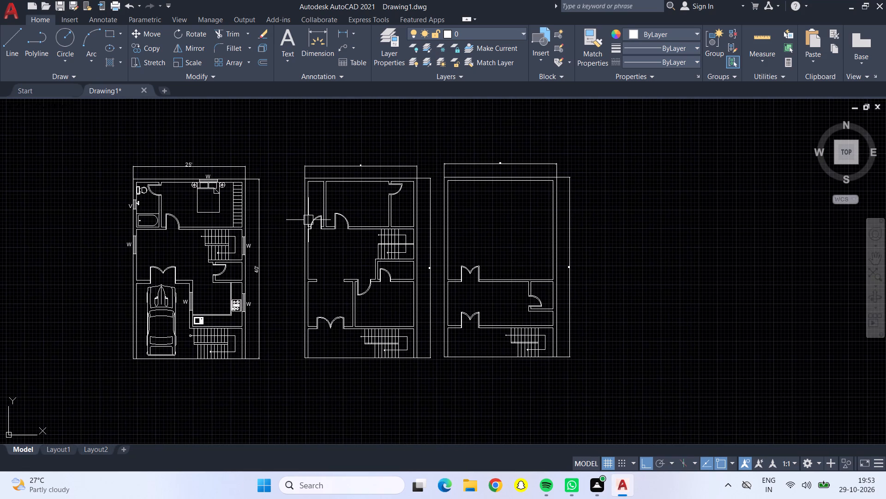
scroll(201, 226, up, 2)
scroll(201, 226, down, 1)
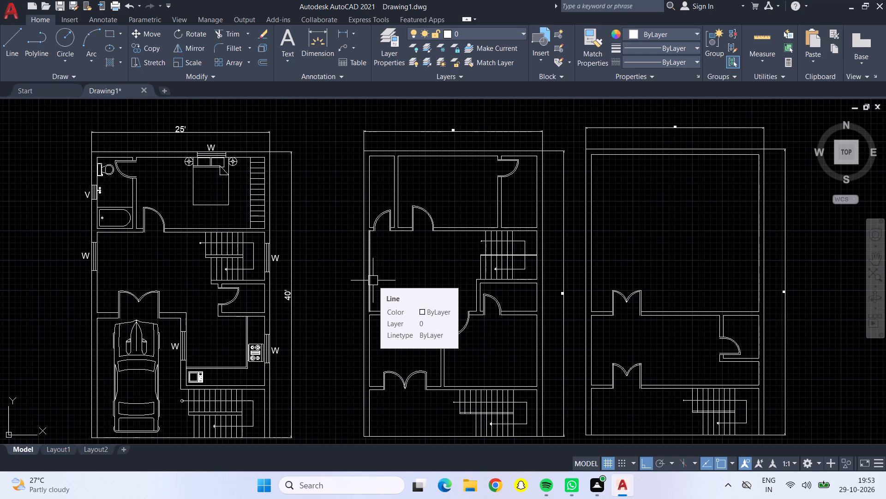
scroll(457, 102, up, 5)
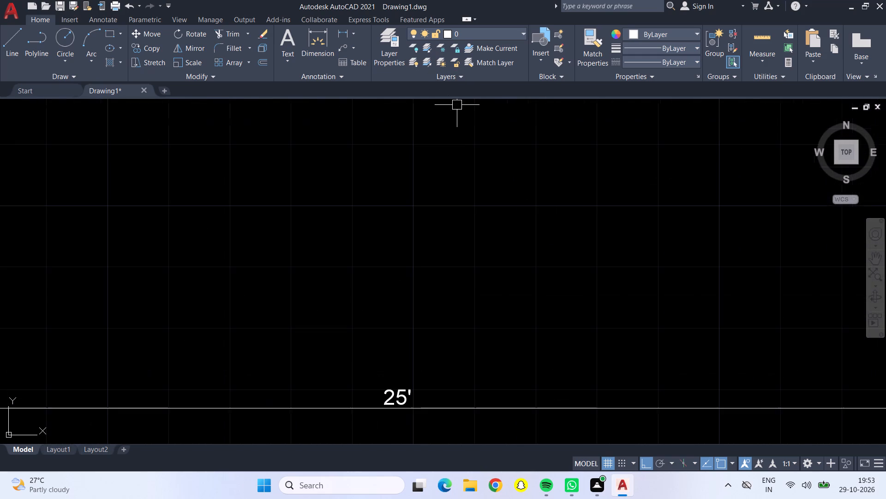
scroll(418, 414, down, 1)
middle_drag(431, 374, 421, 285)
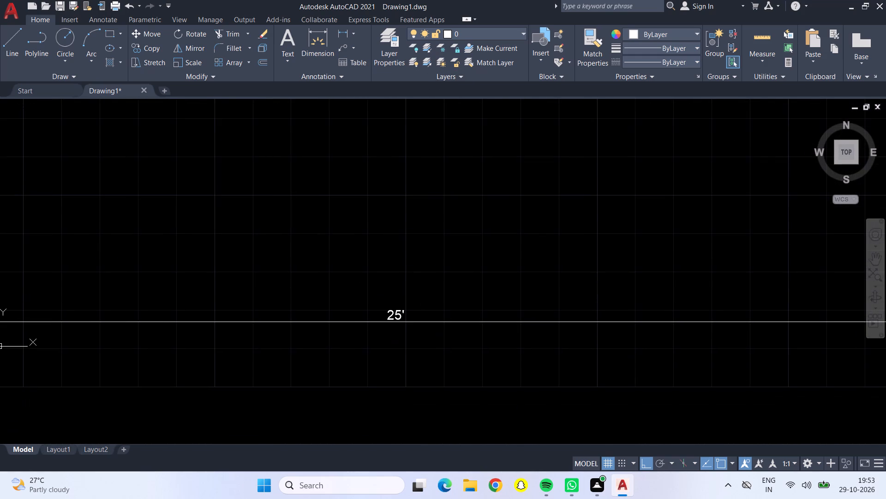
scroll(407, 321, up, 3)
double_click(369, 308)
click(369, 308)
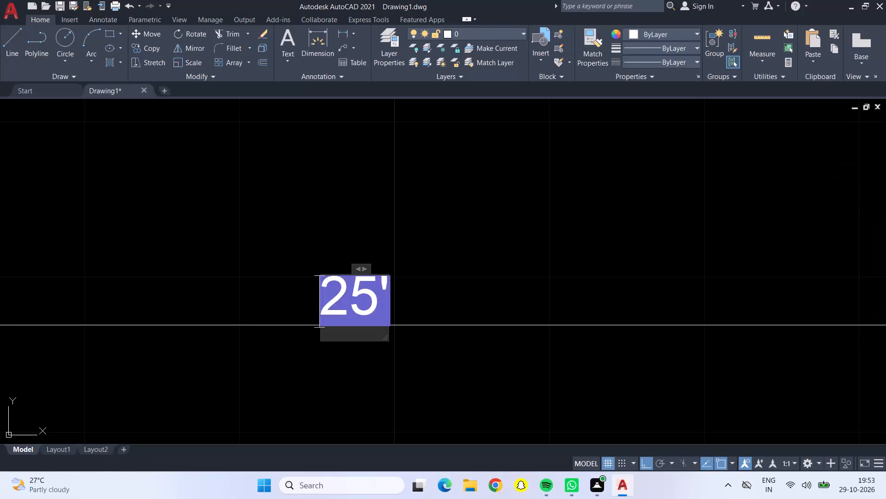
key(Delete)
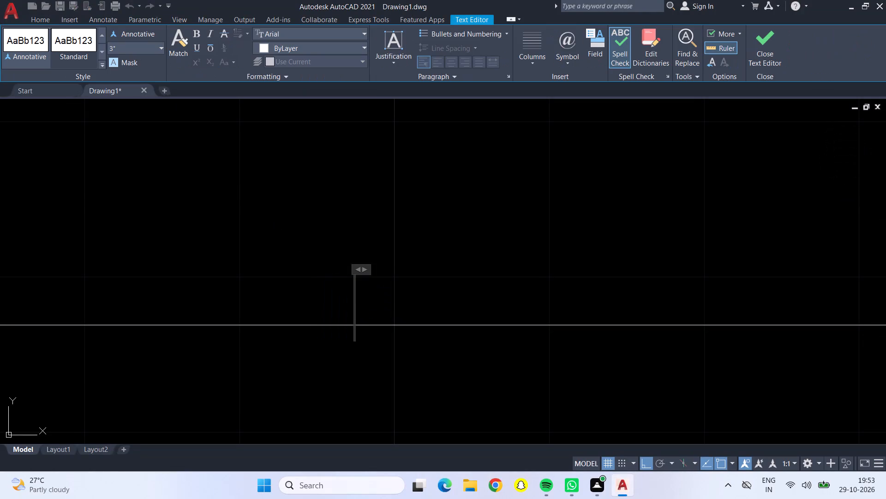
click(162, 42)
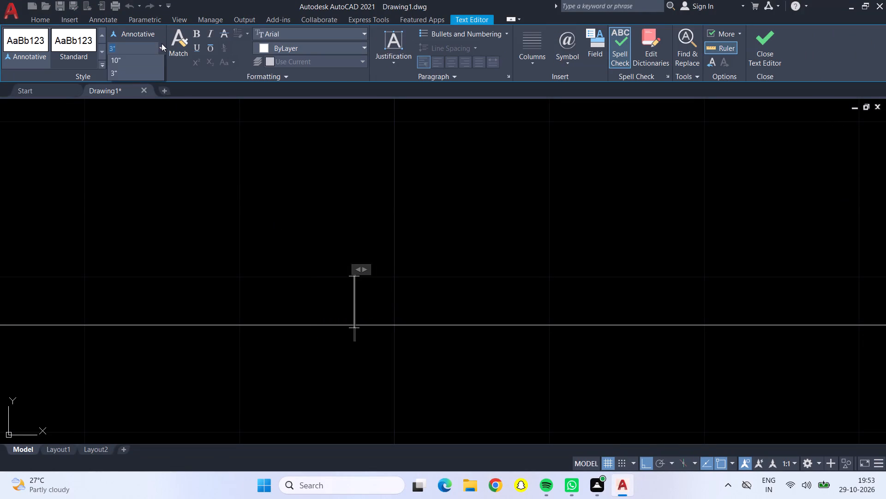
click(149, 68)
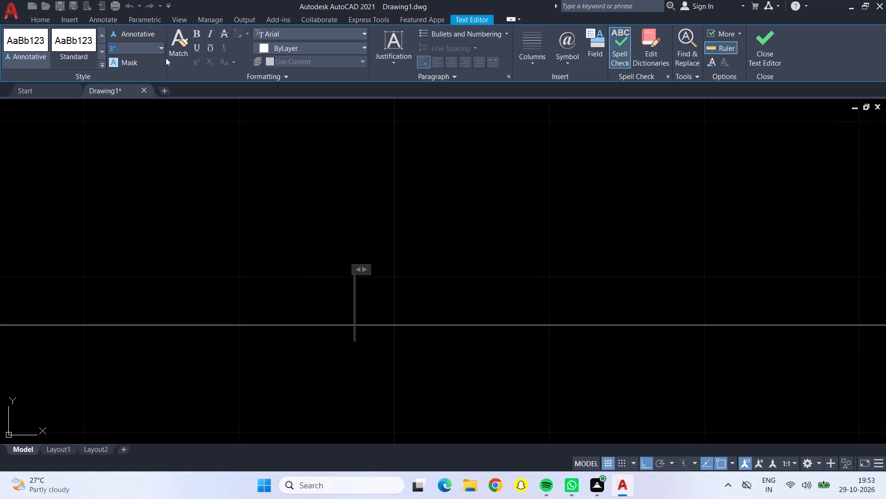
click(161, 51)
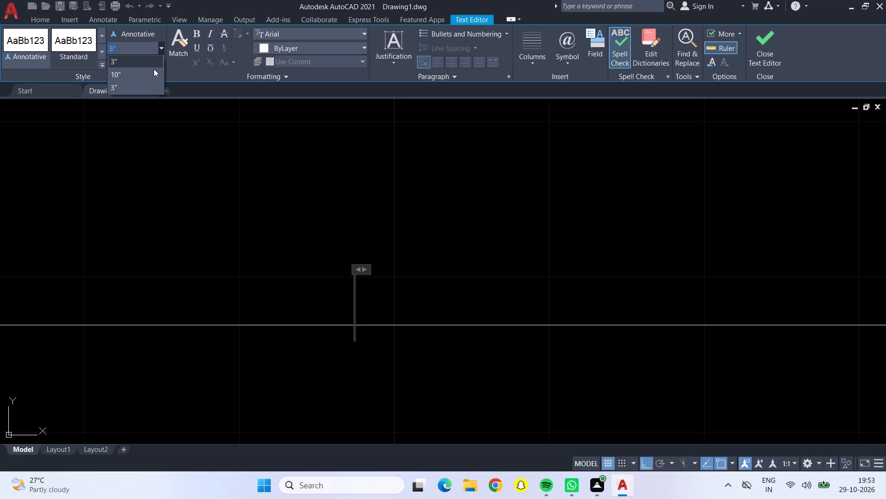
click(154, 72)
text(25)
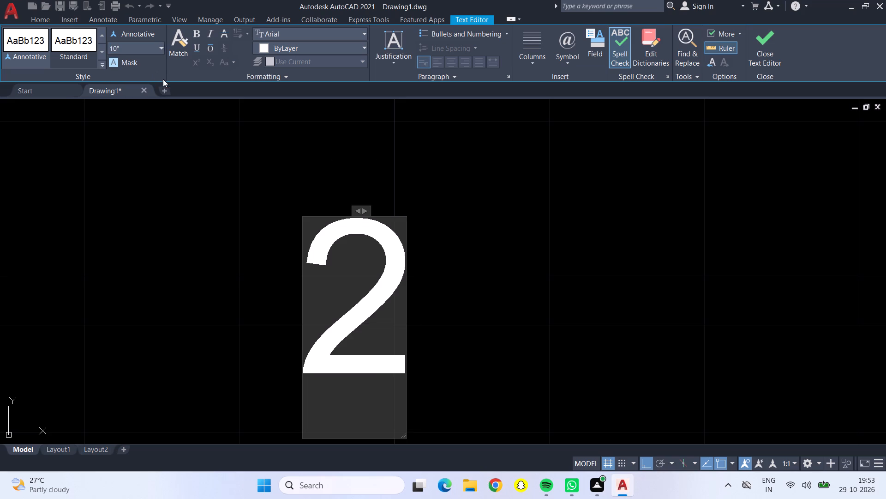
key(apostrophe)
click(179, 163)
Replace the second plan's overall height dimension text with 40' at a text height of 10".
scroll(182, 164, down, 10)
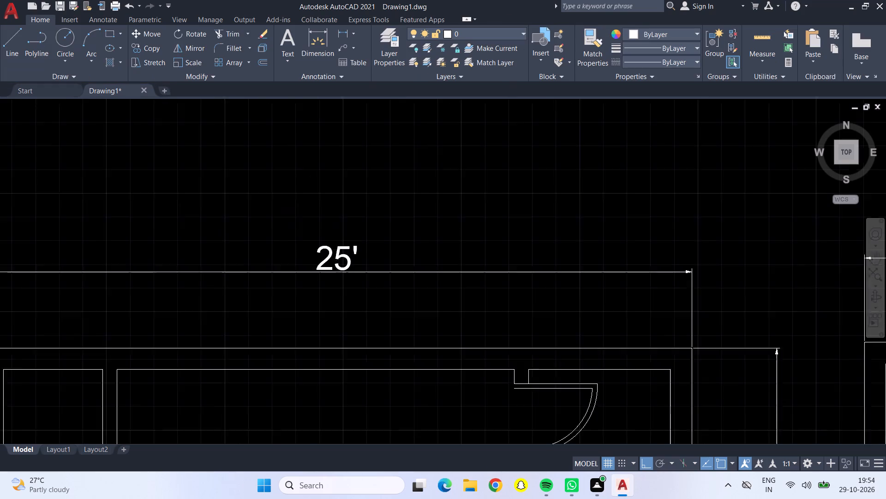
scroll(387, 311, down, 2)
middle_drag(398, 378, 299, 260)
middle_drag(272, 200, 269, 192)
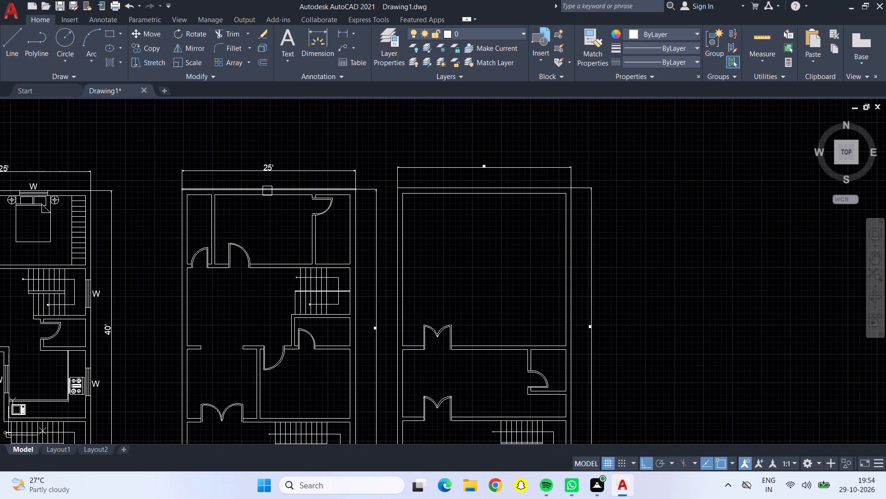
scroll(357, 328, up, 4)
scroll(488, 339, up, 4)
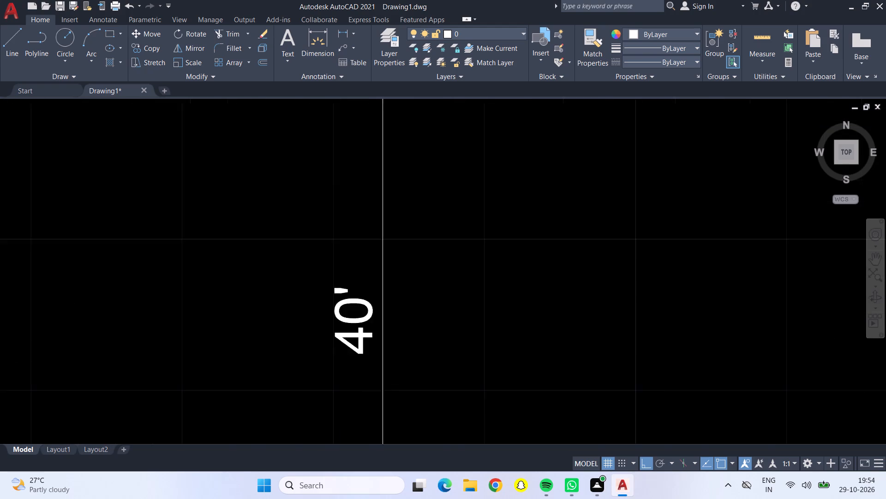
scroll(488, 339, up, 1)
double_click(144, 281)
double_click(143, 283)
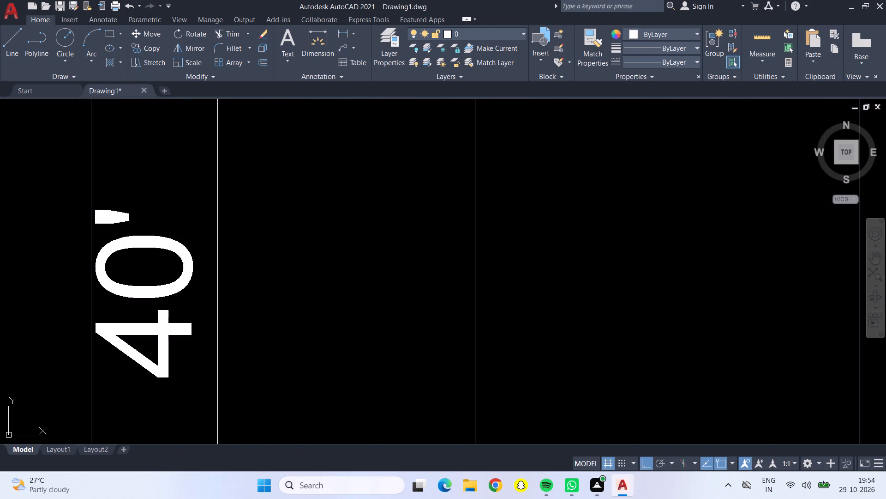
key(Delete)
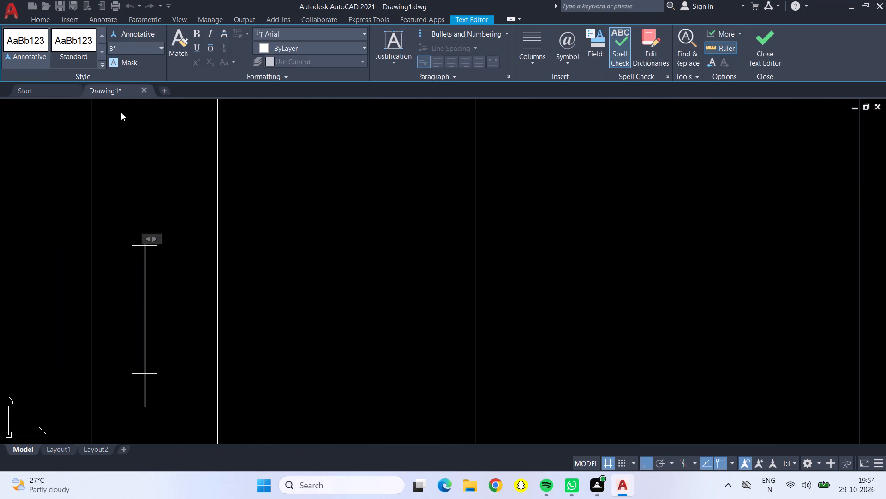
click(164, 53)
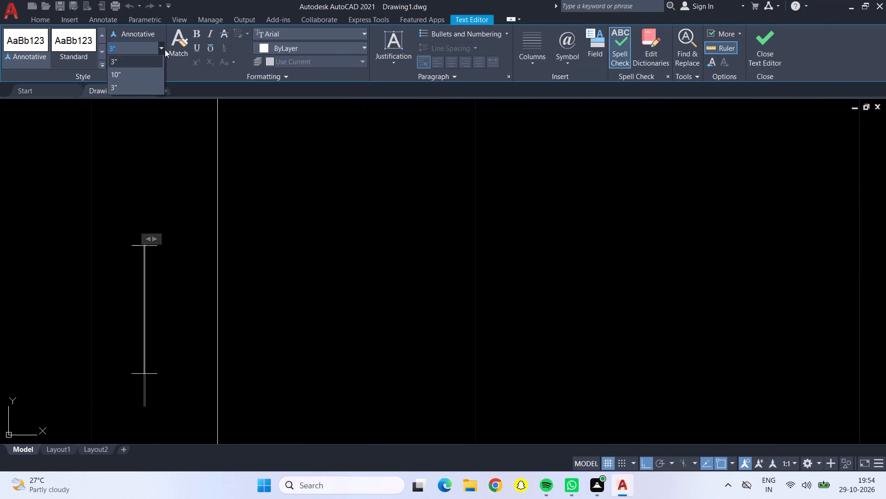
click(153, 73)
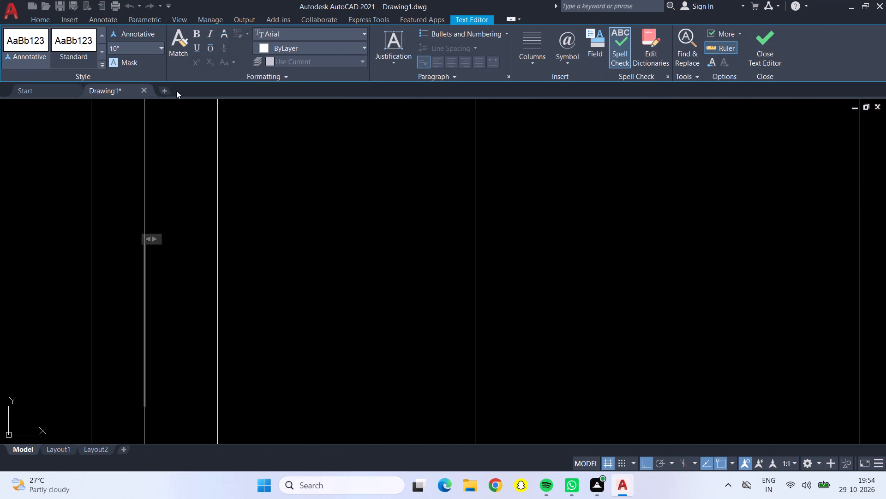
key(4)
key(0)
key(apostrophe)
scroll(612, 189, down, 3)
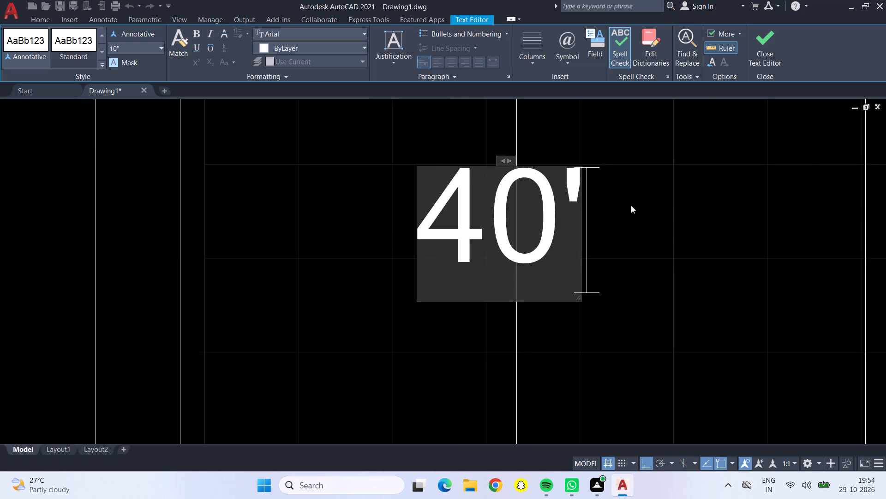
click(637, 207)
Replace the third plan's overall width dimension text with 25' at a text height of 10".
scroll(637, 207, down, 8)
scroll(675, 226, down, 1)
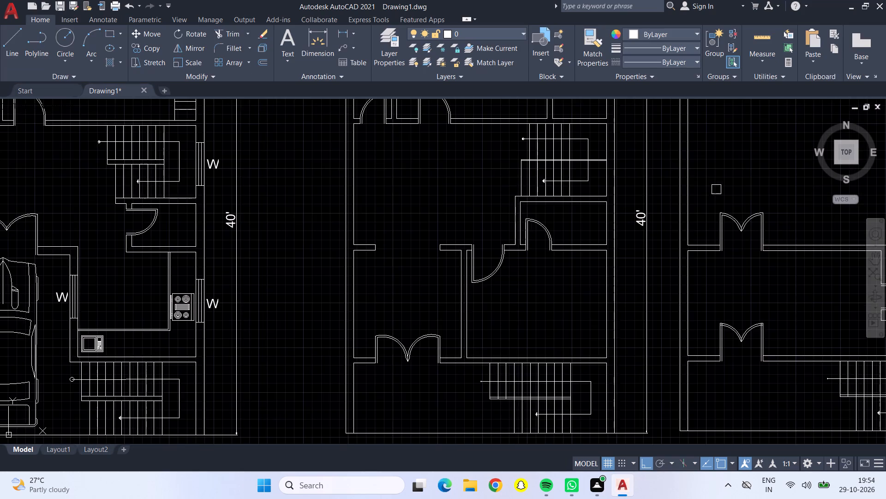
scroll(718, 186, down, 2)
middle_drag(741, 157, 350, 292)
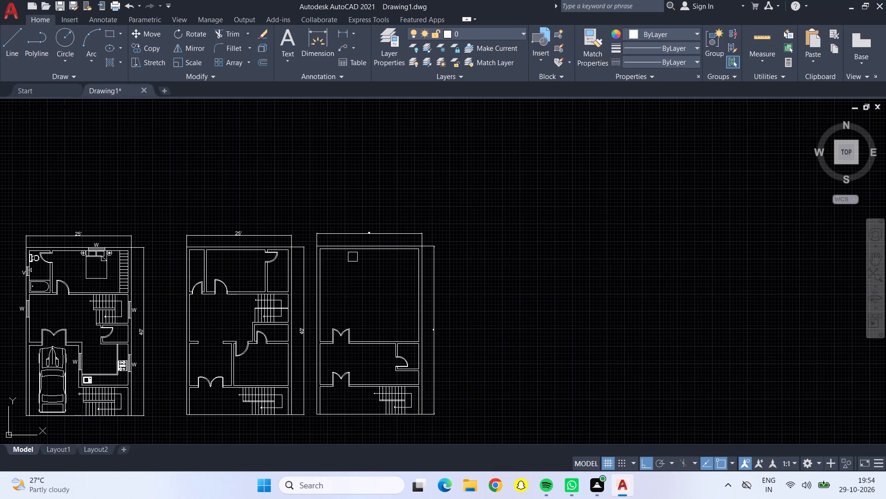
scroll(362, 222, up, 5)
scroll(399, 328, up, 4)
double_click(428, 353)
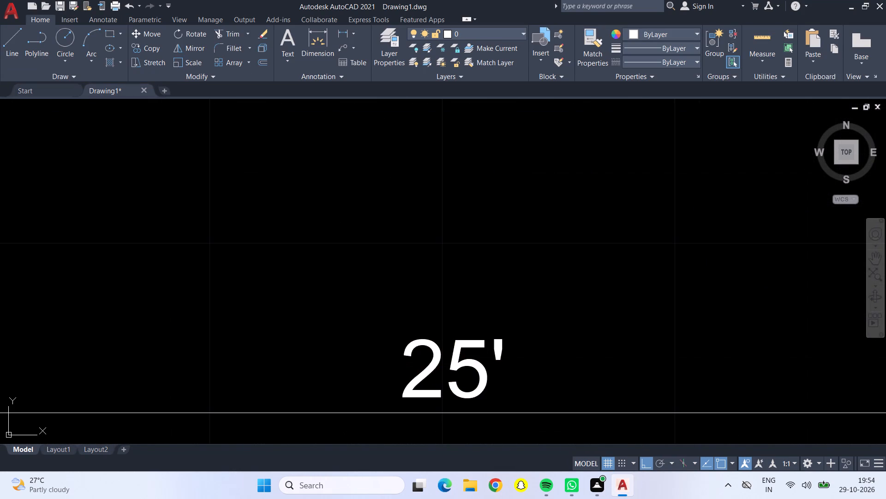
key(Delete)
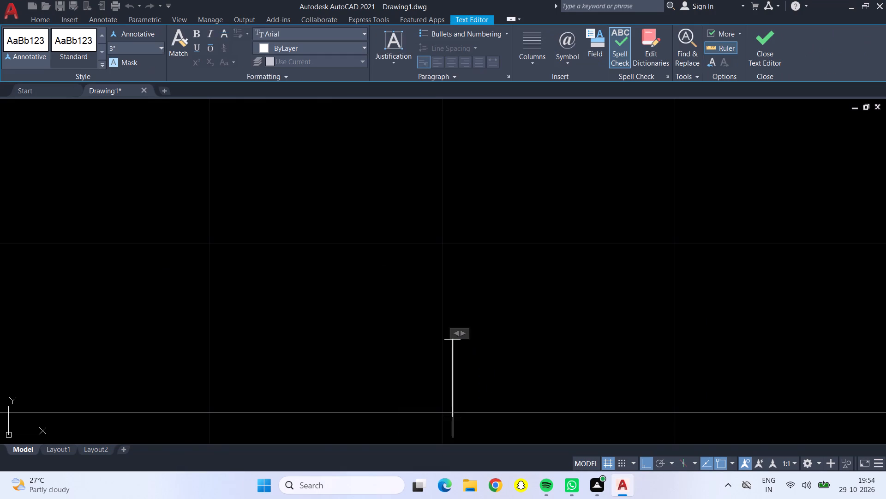
click(158, 46)
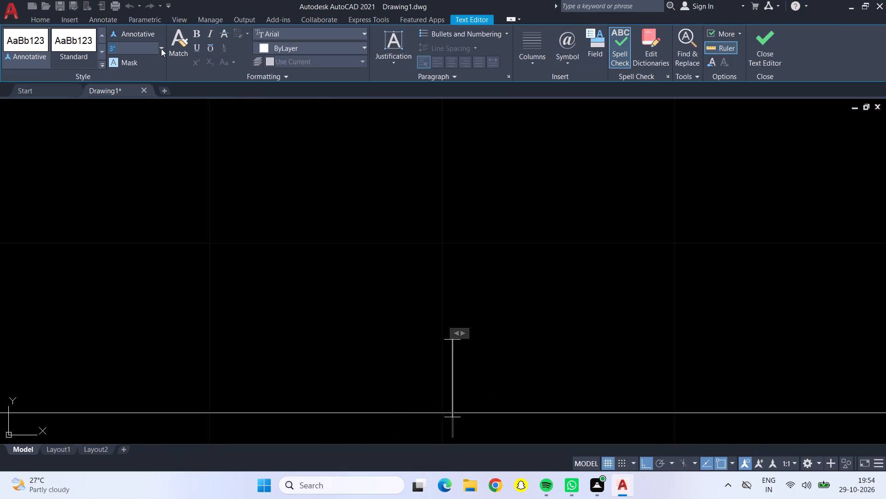
click(162, 52)
click(162, 79)
key(2)
key(5)
key(apostrophe)
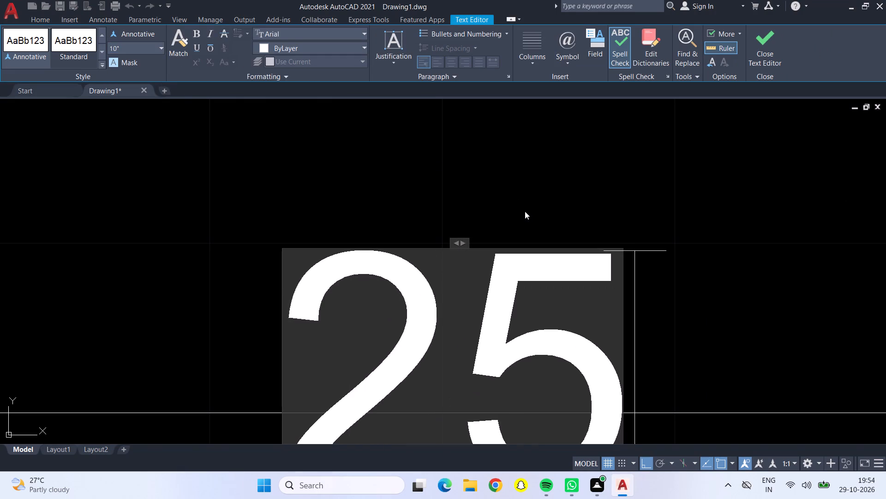
scroll(527, 211, down, 3)
click(437, 206)
Replace the third plan's overall height dimension text with 40' at a text height of 10".
scroll(437, 206, down, 4)
scroll(511, 262, down, 5)
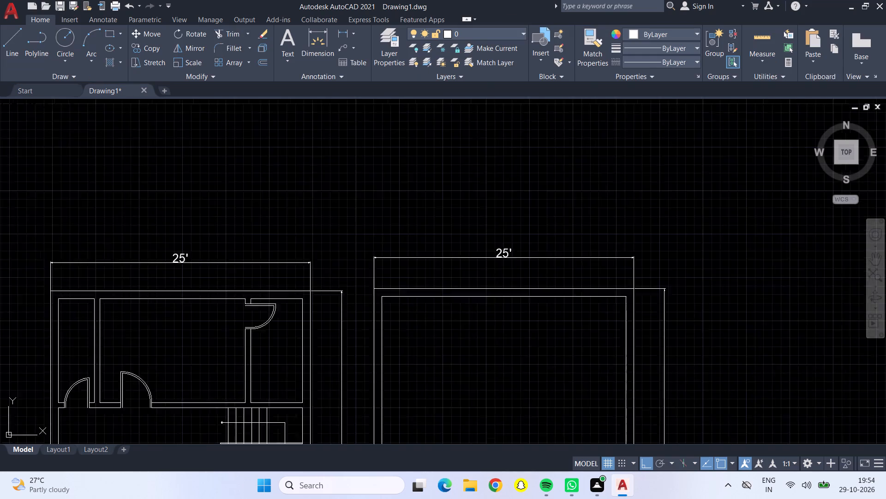
scroll(512, 265, down, 1)
scroll(559, 326, up, 4)
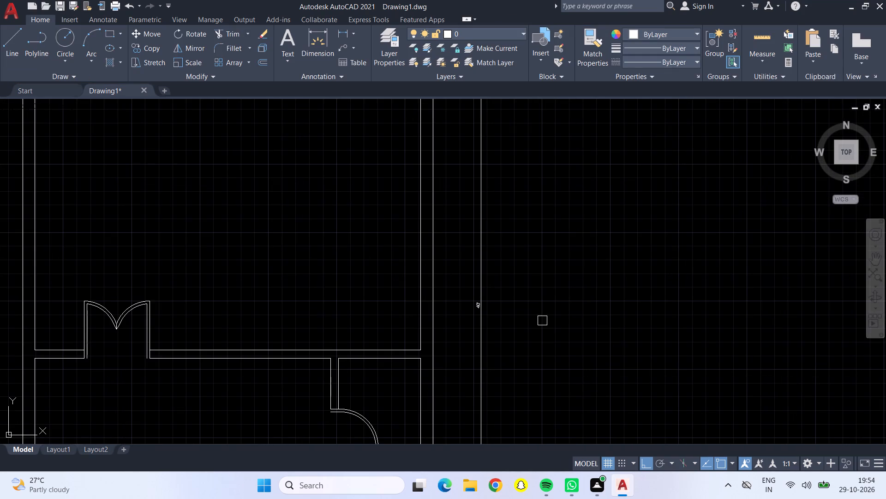
scroll(479, 306, up, 5)
double_click(458, 299)
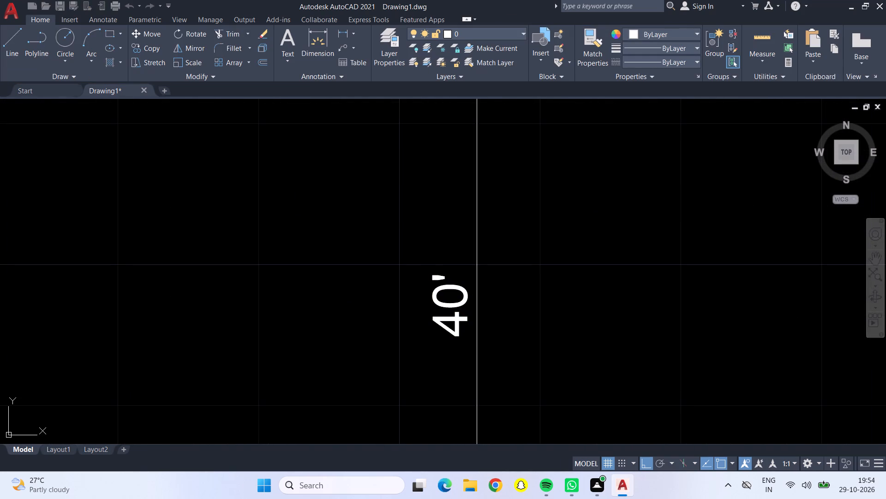
key(Delete)
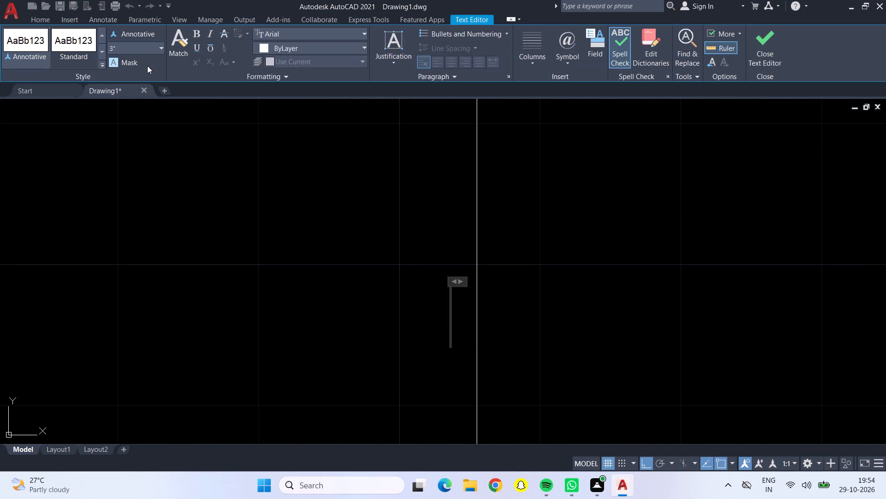
click(160, 48)
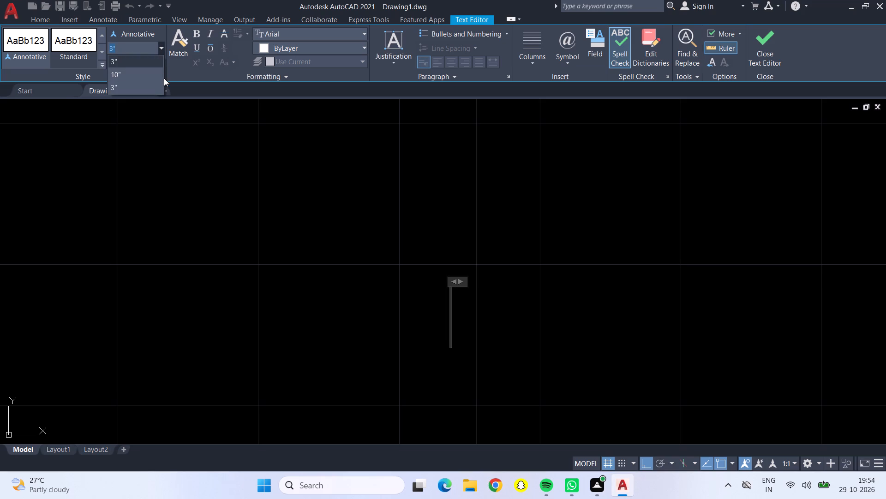
click(164, 78)
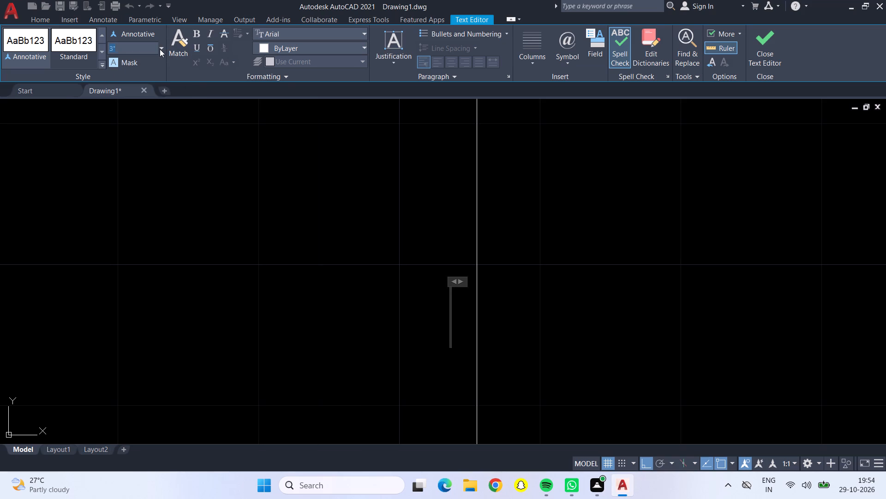
click(160, 49)
click(161, 72)
key(4)
click(184, 79)
key(0)
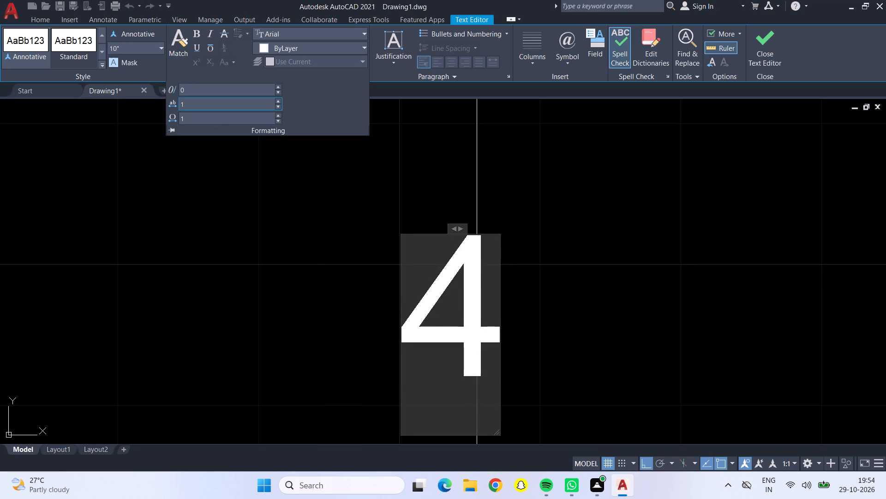
key(0)
key(apostrophe)
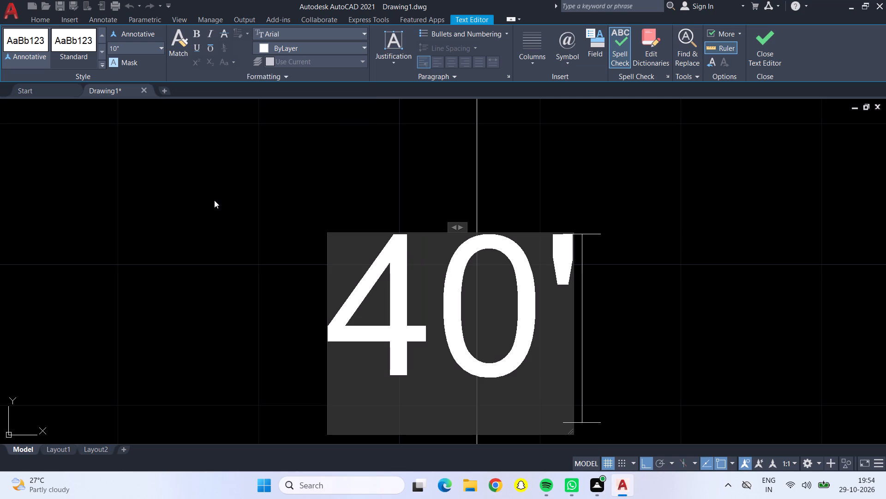
click(214, 200)
Examine the overall dimension texts across the three floor plans and end text editing.
scroll(203, 180, down, 9)
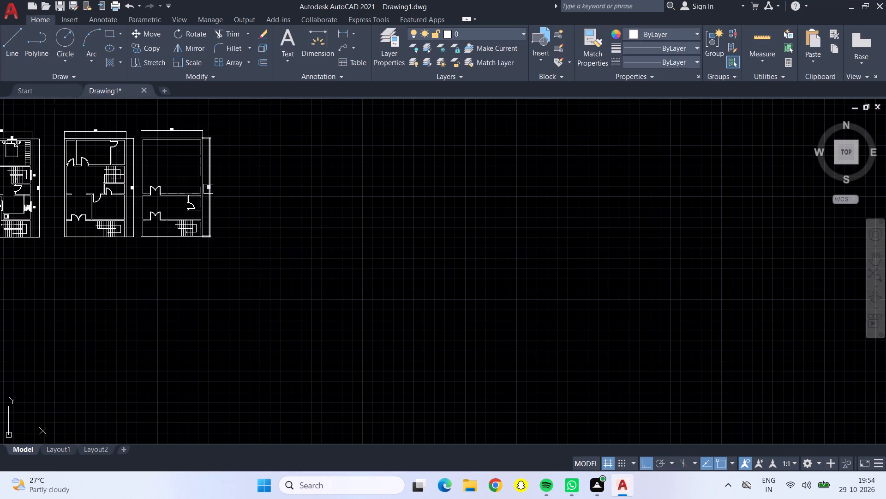
middle_drag(170, 165, 377, 221)
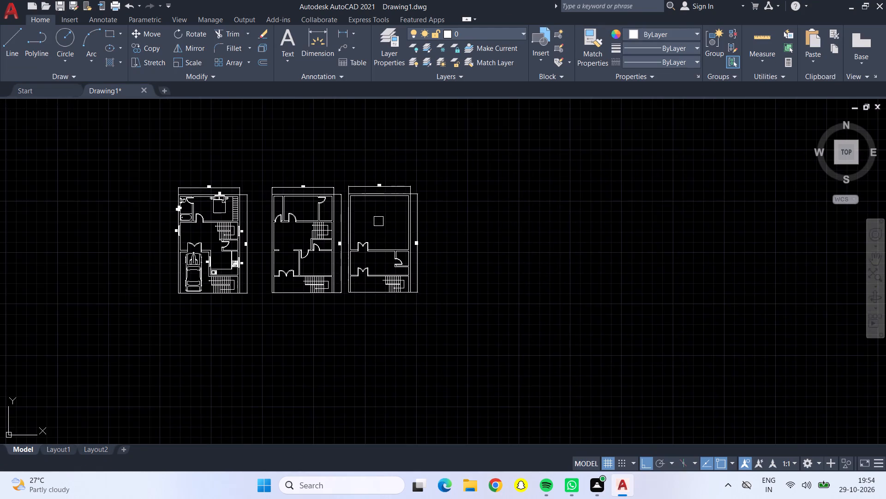
scroll(379, 225, up, 2)
middle_drag(364, 214, 471, 218)
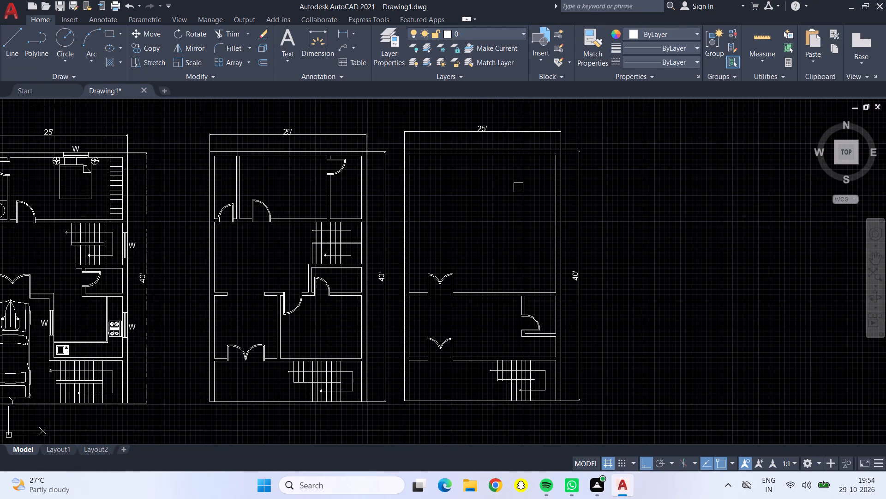
middle_drag(469, 207, 537, 173)
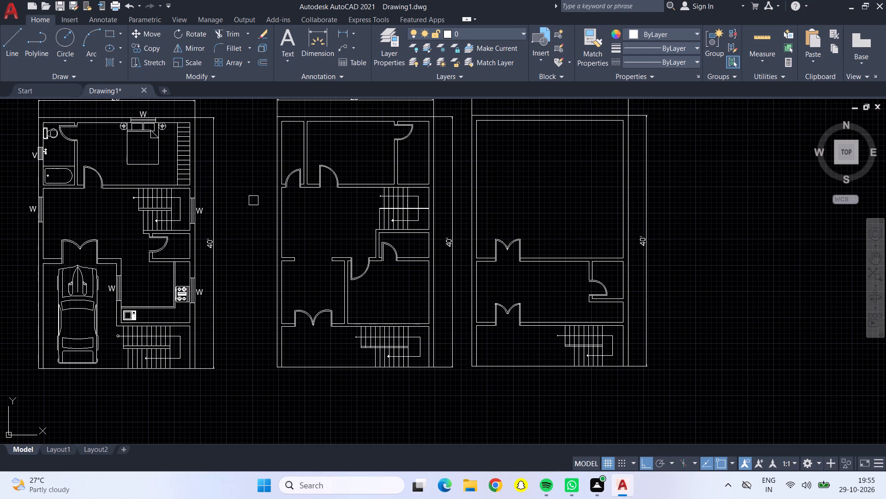
click(413, 233)
key(Escape)
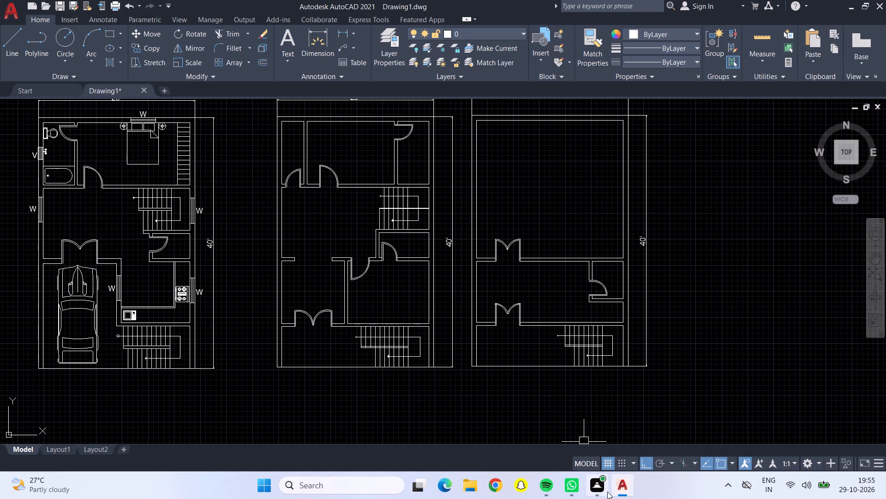
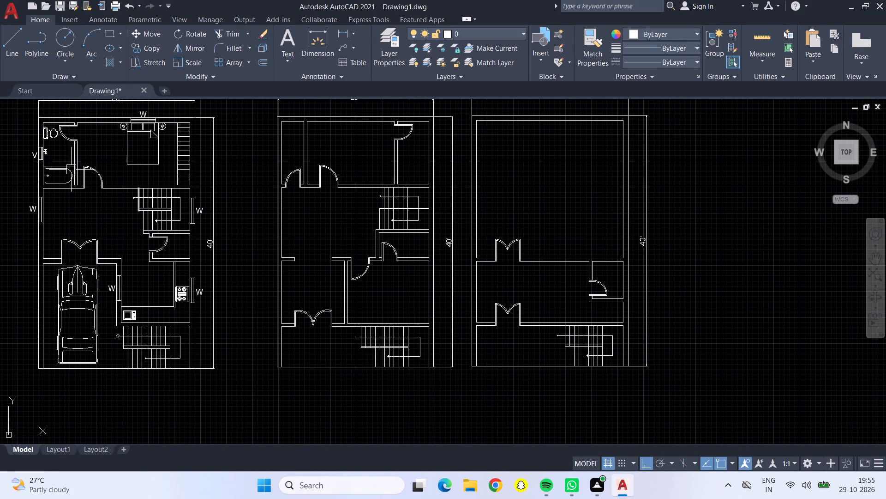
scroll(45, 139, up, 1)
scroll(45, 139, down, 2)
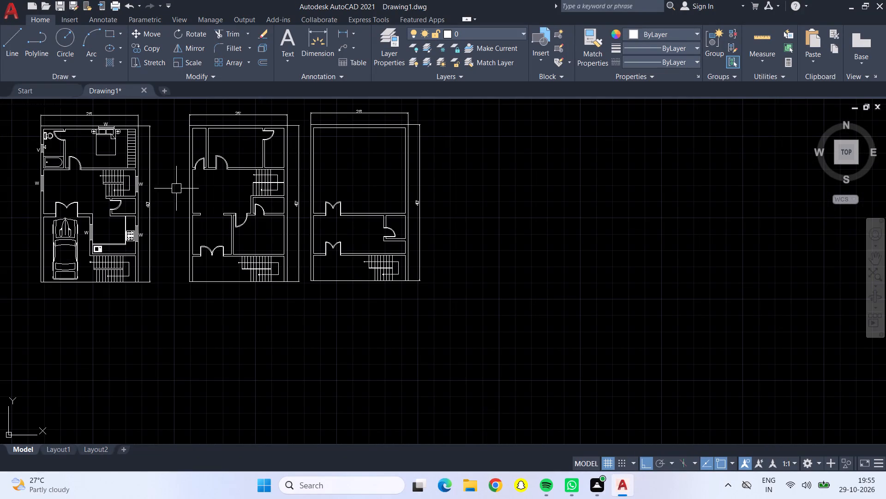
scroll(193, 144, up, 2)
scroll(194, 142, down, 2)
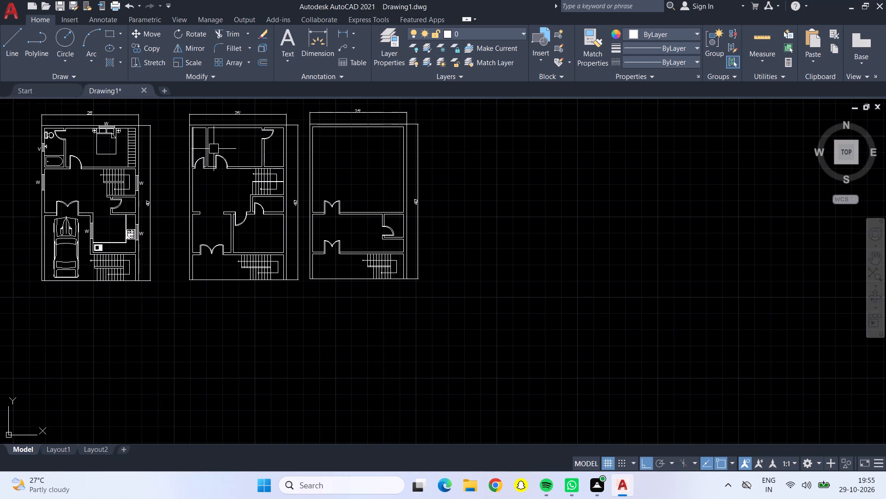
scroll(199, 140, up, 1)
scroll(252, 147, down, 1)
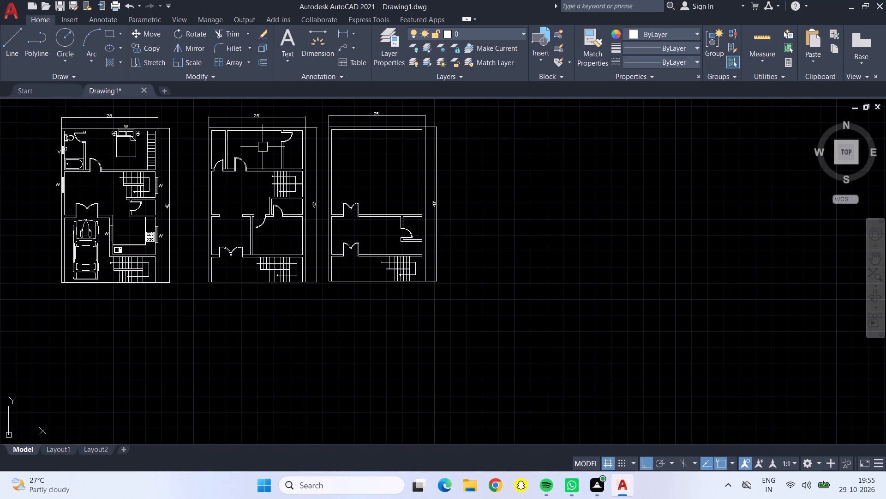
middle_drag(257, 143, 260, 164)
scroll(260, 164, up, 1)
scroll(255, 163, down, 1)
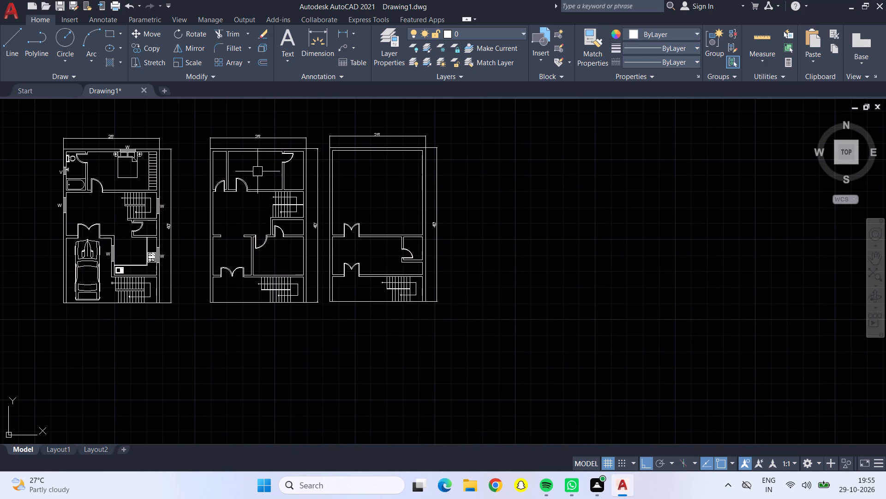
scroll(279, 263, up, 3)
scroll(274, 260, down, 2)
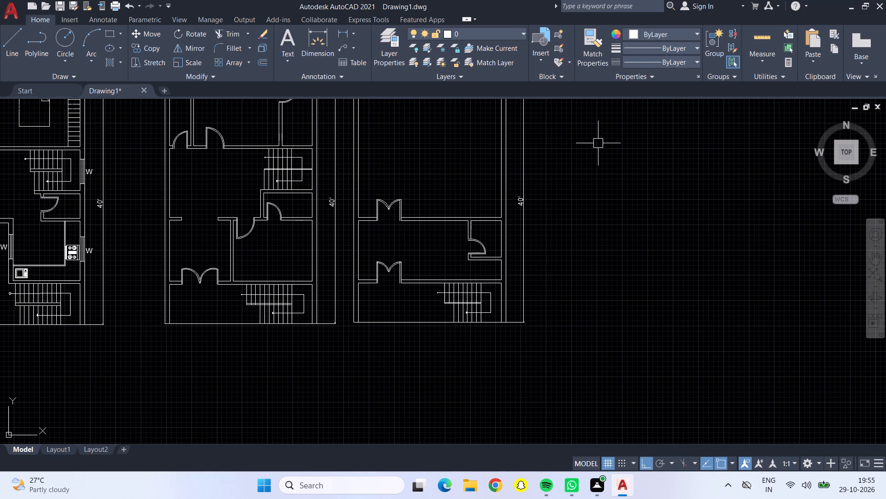
Measure the width and depth of the middle plan's lower-right room, directly above the bottom staircase.
drag(764, 37, 757, 42)
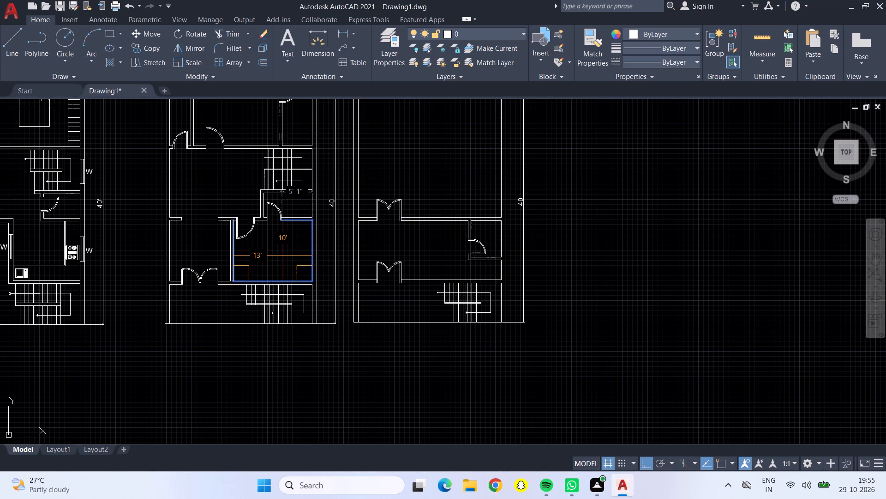
scroll(284, 256, up, 2)
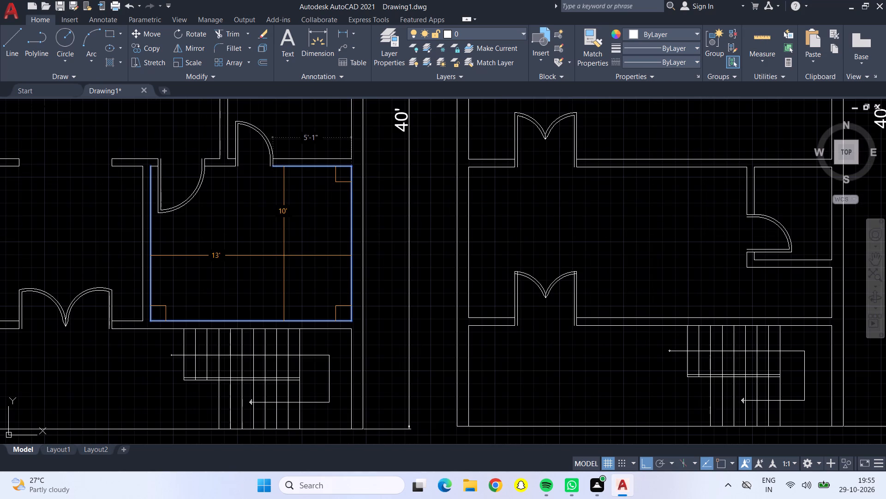
scroll(284, 256, down, 1)
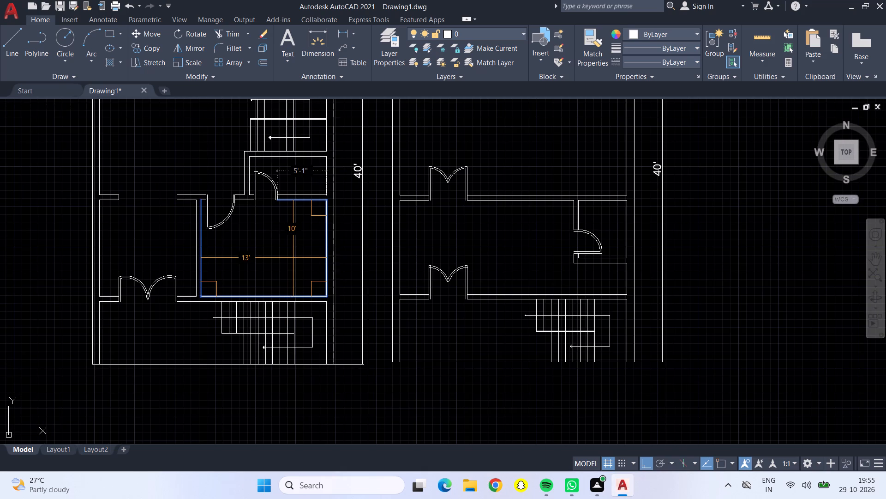
scroll(294, 258, up, 1)
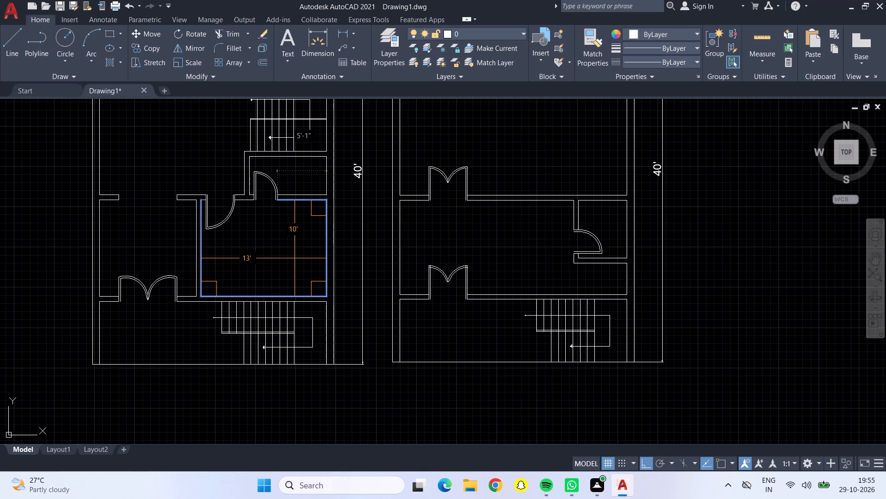
scroll(294, 258, down, 1)
scroll(294, 258, up, 1)
scroll(294, 258, down, 1)
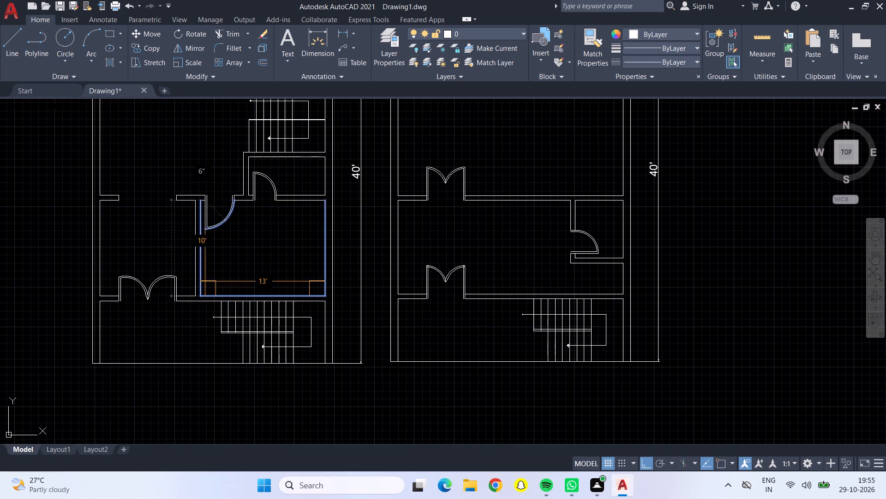
scroll(213, 274, up, 2)
scroll(213, 274, down, 1)
scroll(213, 274, up, 1)
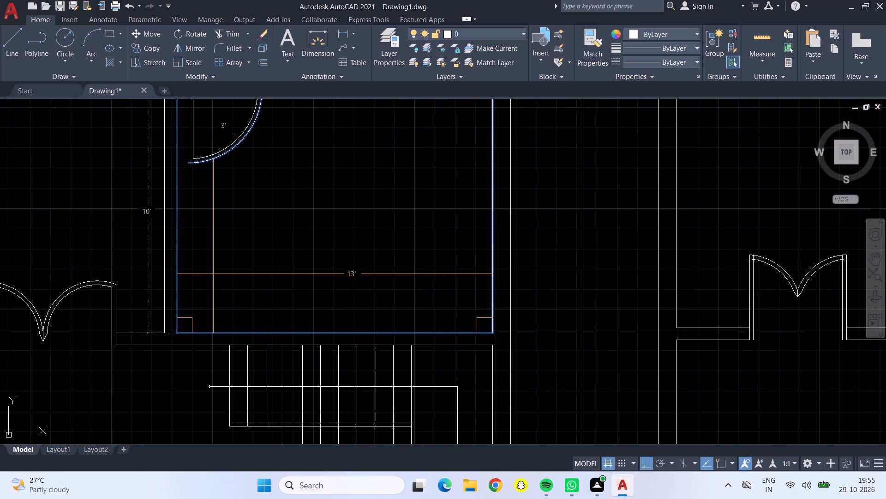
scroll(213, 274, down, 2)
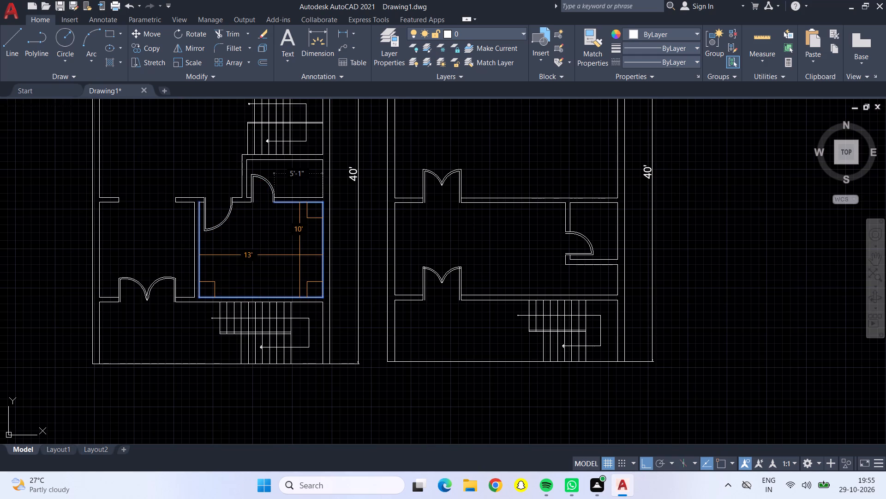
scroll(297, 253, down, 2)
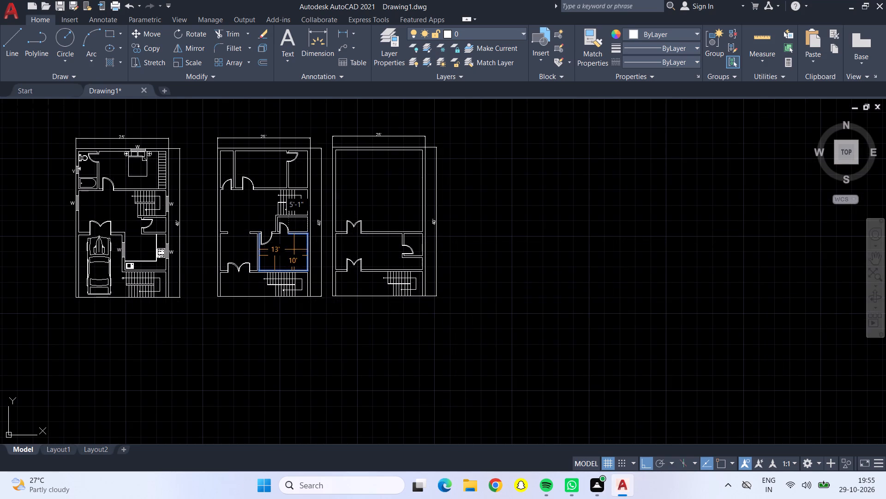
key(Escape)
Copy the double bed and its two bedside lamp tables from the first plan's bedroom to the top wall of the middle plan's upper bedroom.
scroll(142, 148, up, 5)
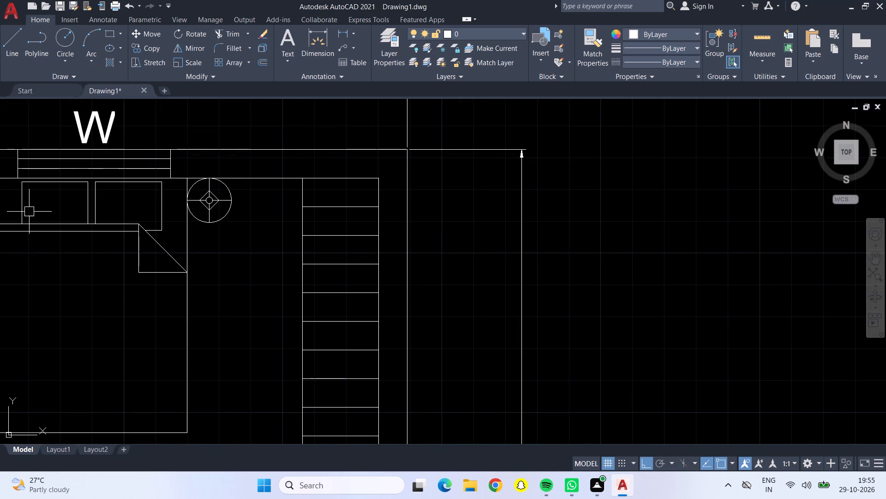
scroll(29, 213, down, 2)
middle_drag(68, 239, 183, 276)
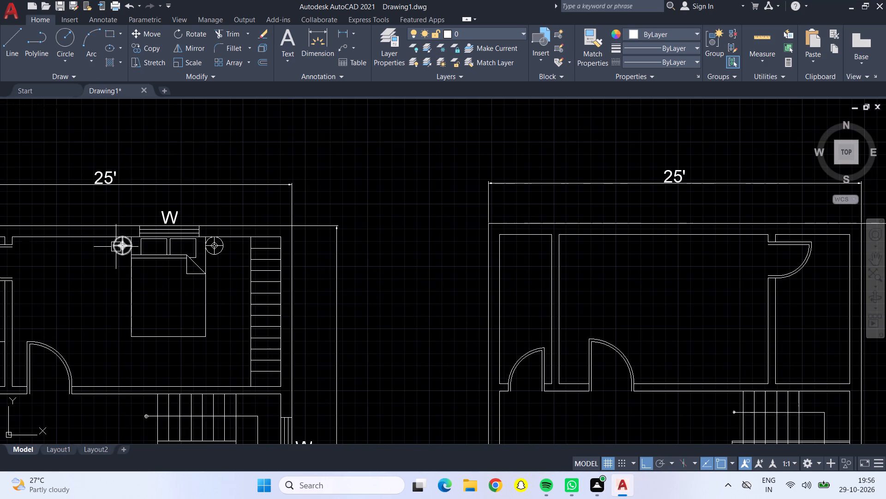
click(116, 247)
click(158, 263)
double_click(197, 264)
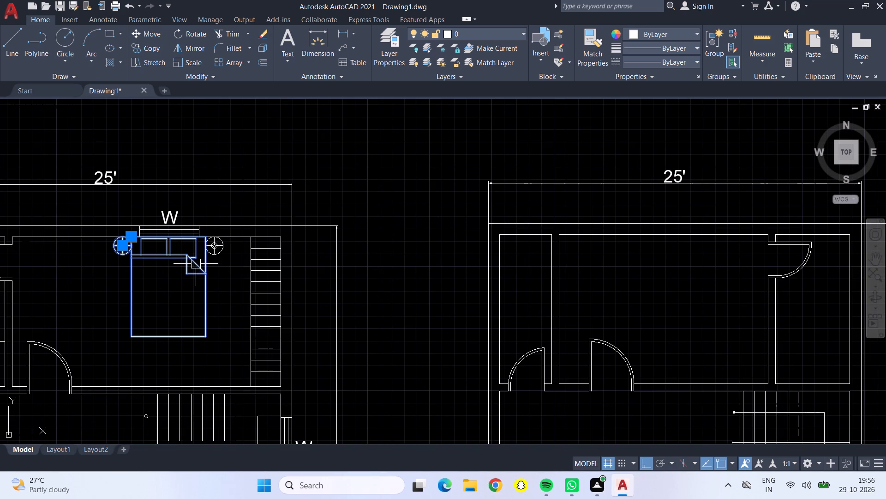
click(220, 251)
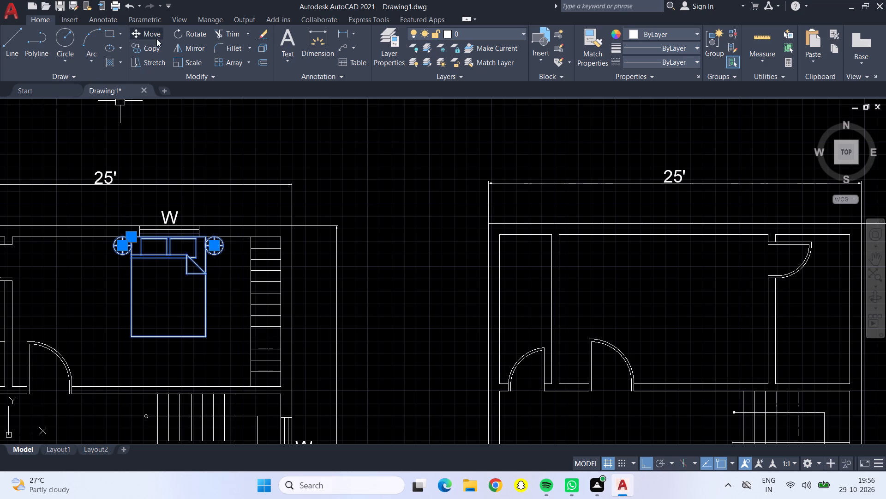
click(155, 48)
scroll(167, 237, up, 4)
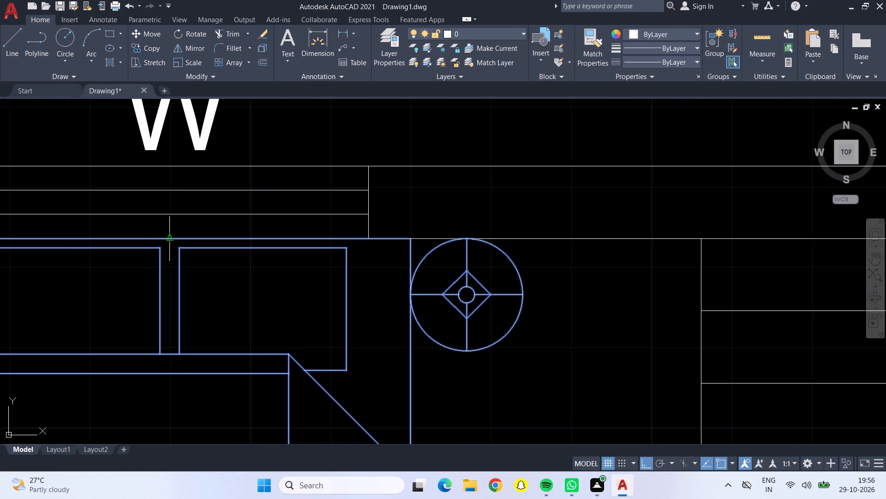
click(167, 237)
scroll(186, 241, down, 3)
scroll(622, 247, down, 2)
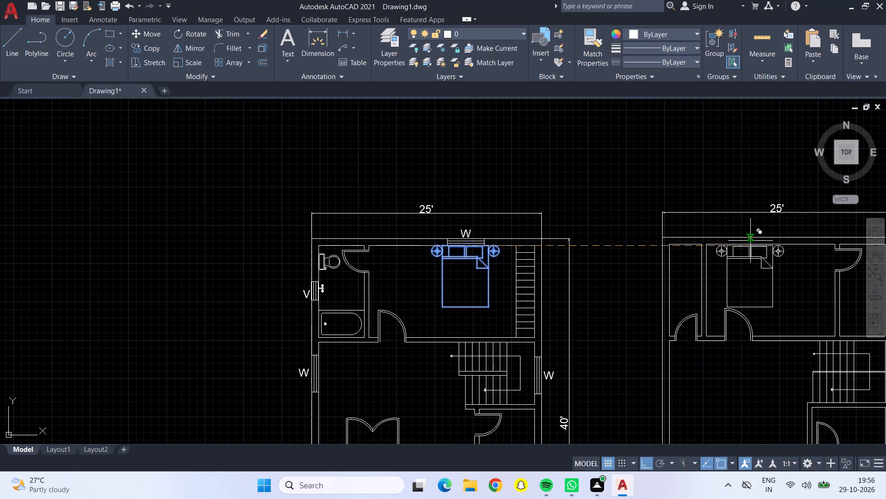
middle_drag(754, 241, 540, 230)
scroll(560, 242, up, 1)
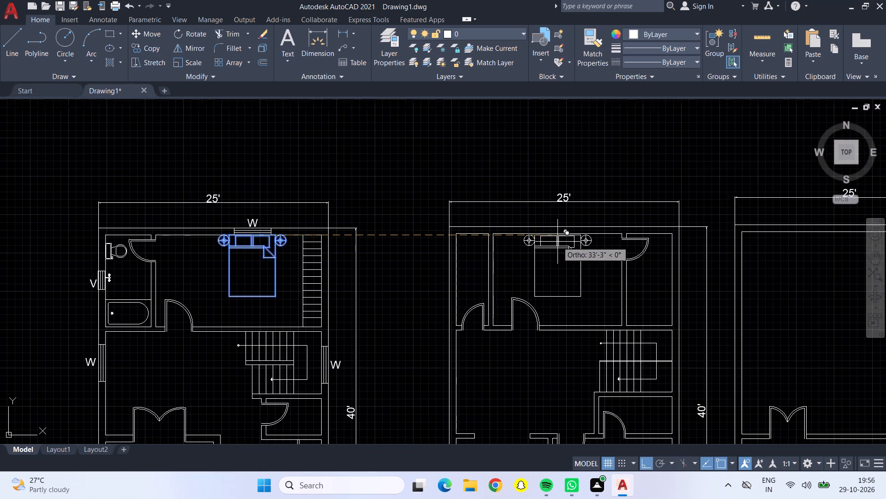
scroll(558, 242, up, 1)
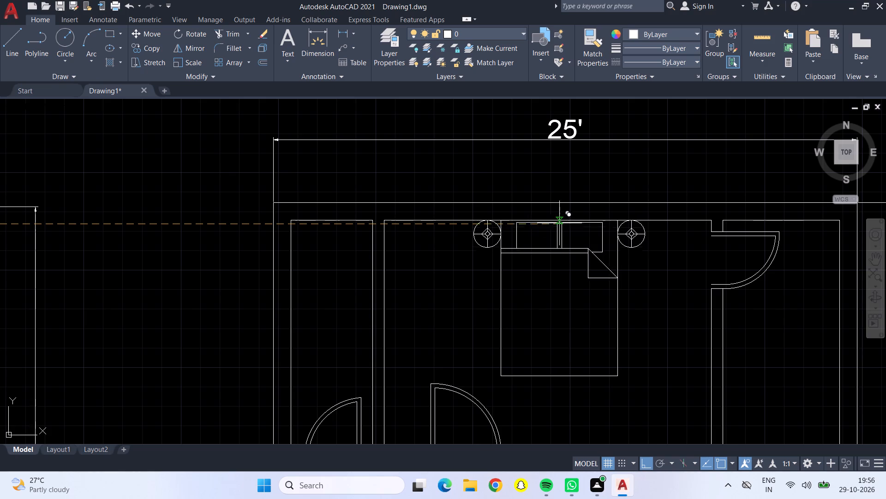
click(559, 220)
Place another copy of the bed and bedside tables in the empty space left of the first plan.
scroll(559, 220, down, 4)
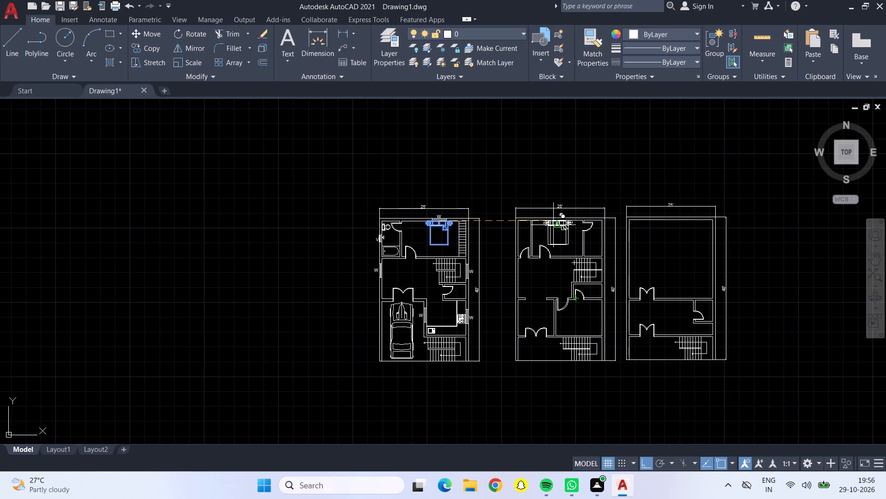
click(195, 217)
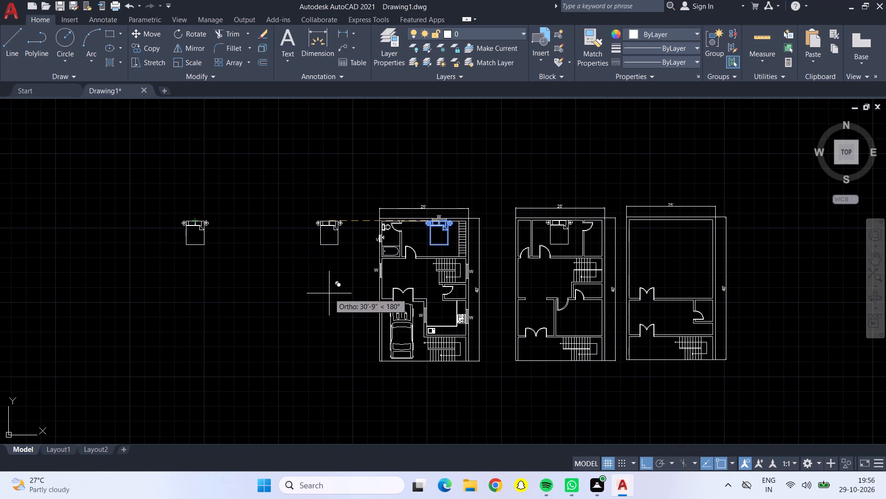
key(Escape)
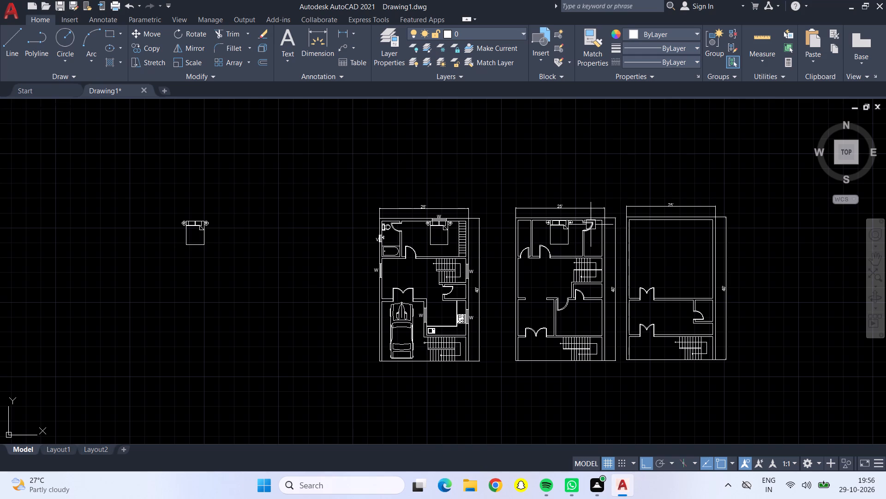
Rotate the spare bed set beside the plans 90° clockwise so its headboard faces right.
scroll(553, 225, up, 8)
scroll(626, 234, down, 1)
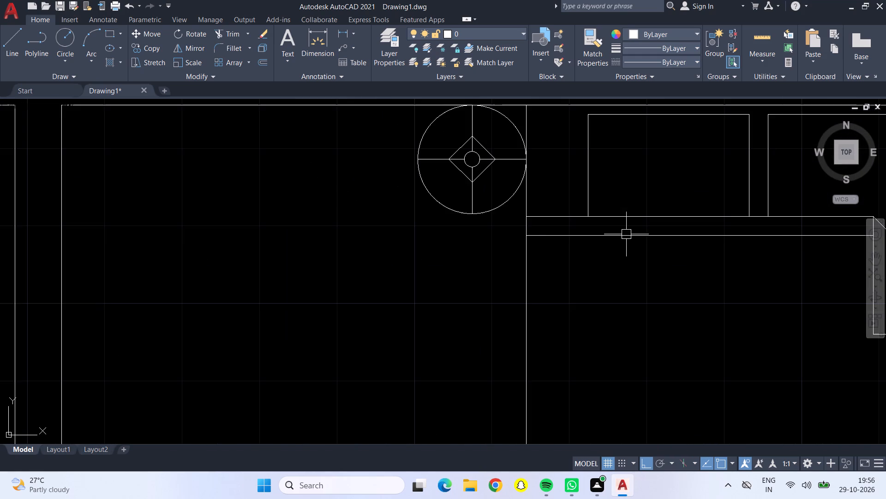
scroll(616, 270, down, 5)
scroll(301, 291, down, 2)
scroll(109, 304, up, 1)
middle_drag(109, 304, 317, 340)
scroll(247, 282, up, 2)
drag(187, 280, 212, 280)
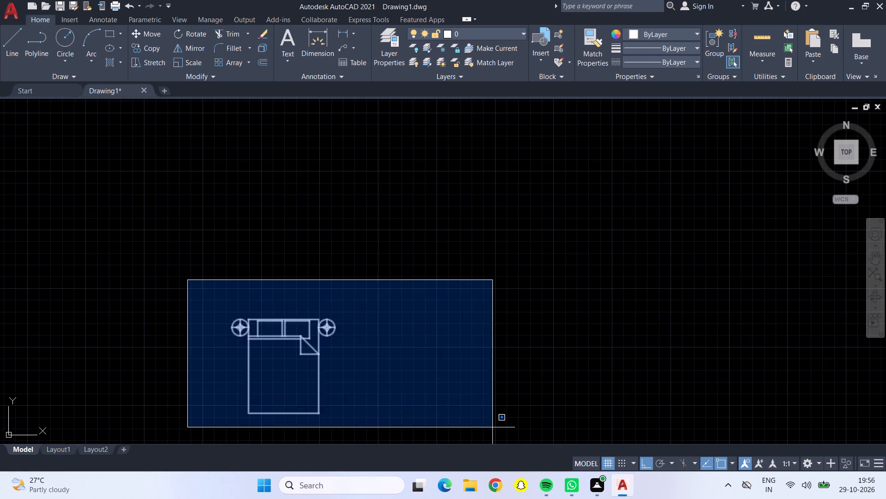
drag(491, 427, 451, 389)
click(187, 38)
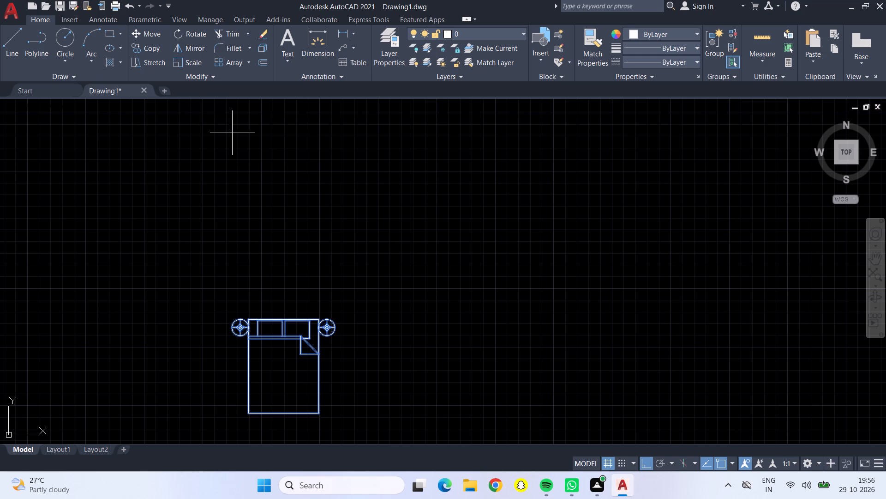
click(241, 316)
click(275, 367)
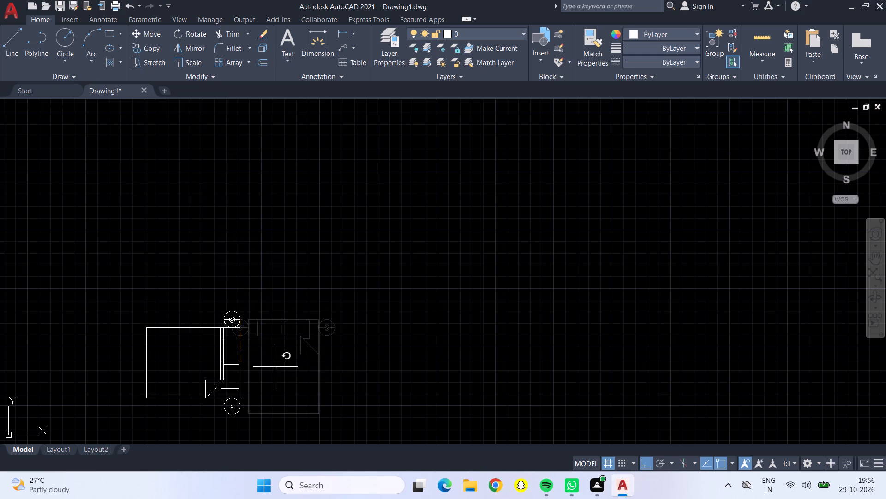
Move the rotated bed set from the empty drawing area into the middle plan's lower-right bedroom, with its headboard against the right wall.
drag(76, 249, 97, 251)
click(397, 421)
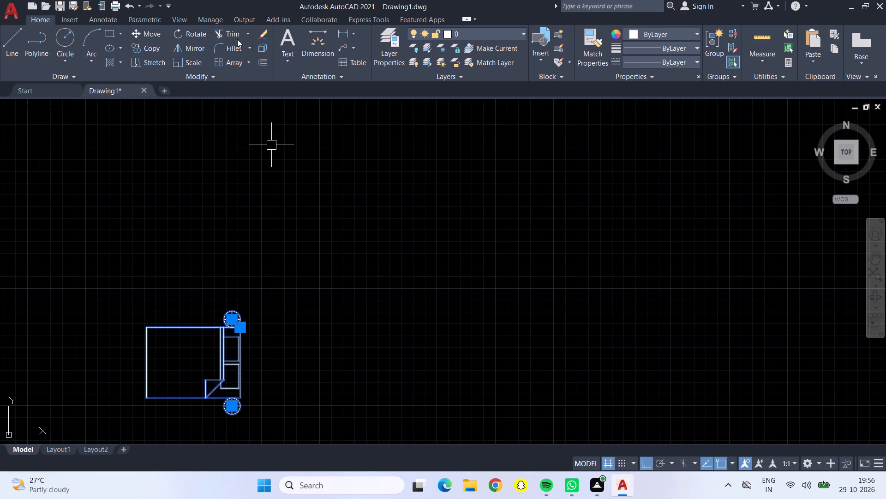
click(147, 35)
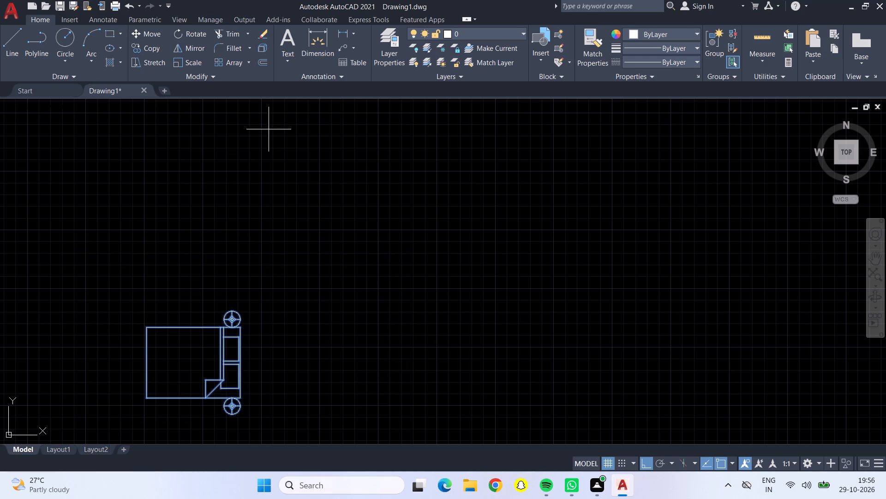
scroll(241, 364, up, 3)
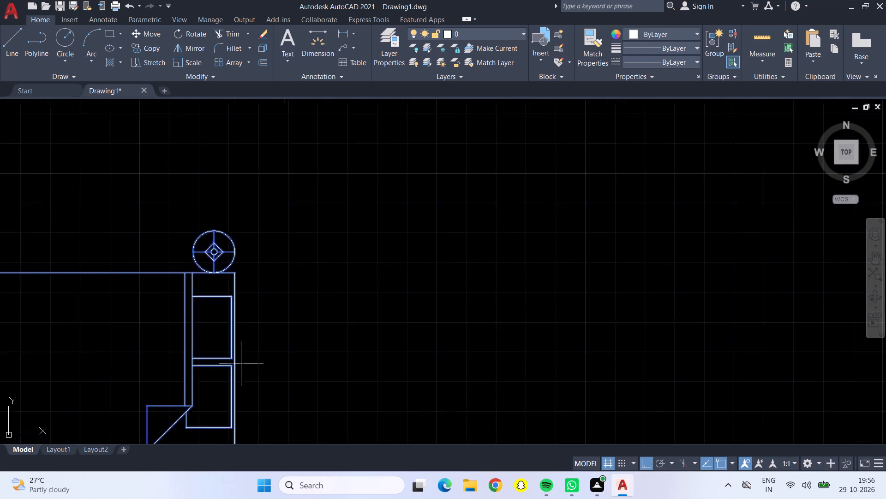
scroll(241, 364, up, 1)
click(220, 354)
scroll(226, 356, down, 4)
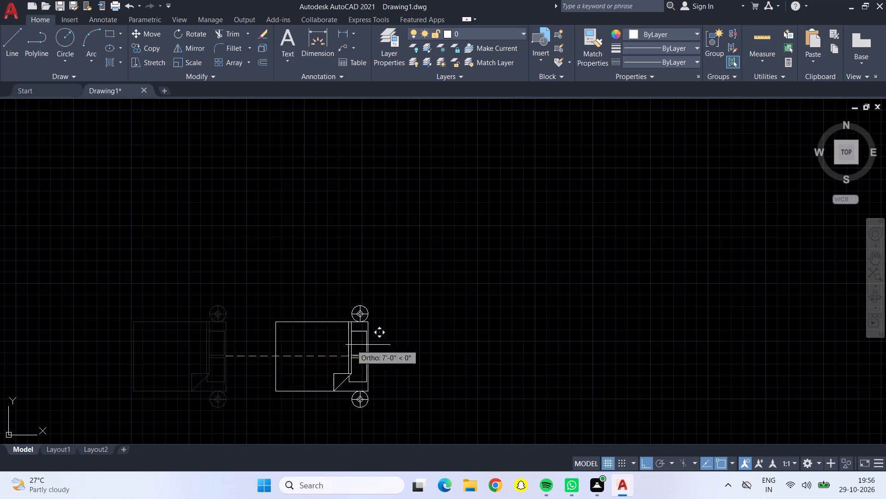
scroll(529, 358, down, 7)
scroll(568, 377, up, 6)
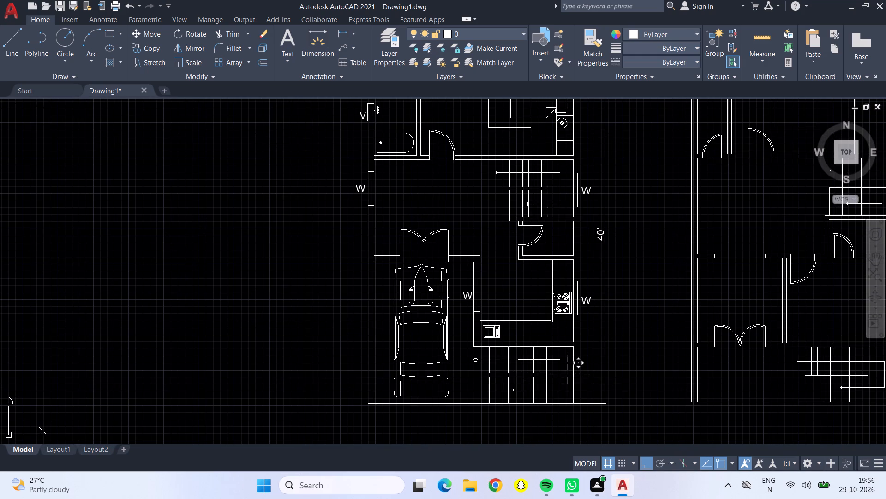
key(F8)
scroll(582, 368, down, 3)
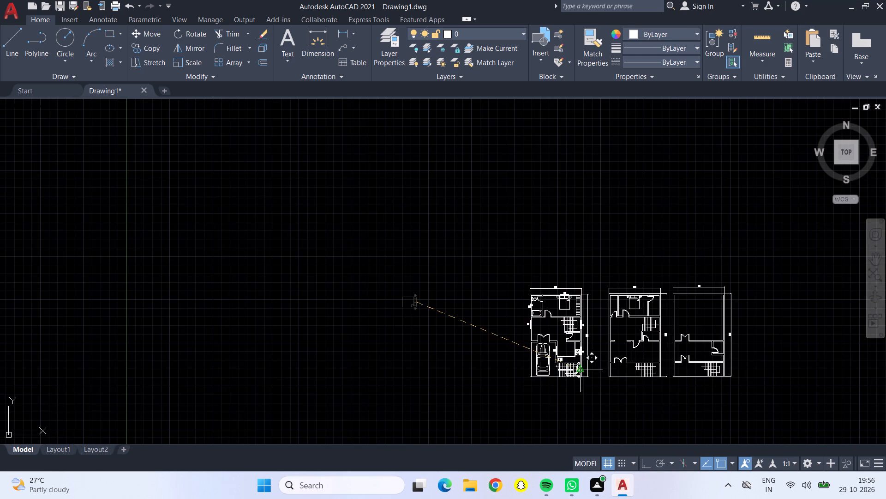
scroll(648, 353, up, 4)
scroll(695, 346, up, 3)
scroll(695, 346, down, 2)
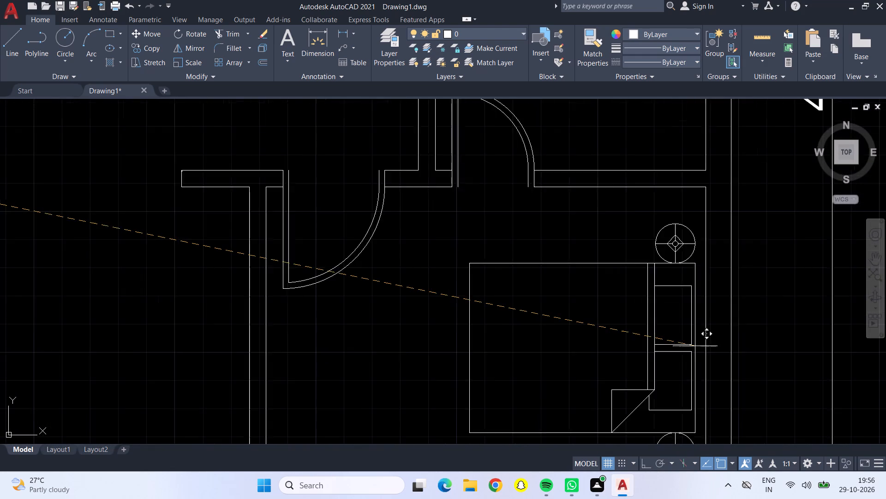
middle_drag(695, 346, 623, 326)
scroll(623, 326, up, 2)
scroll(623, 324, down, 1)
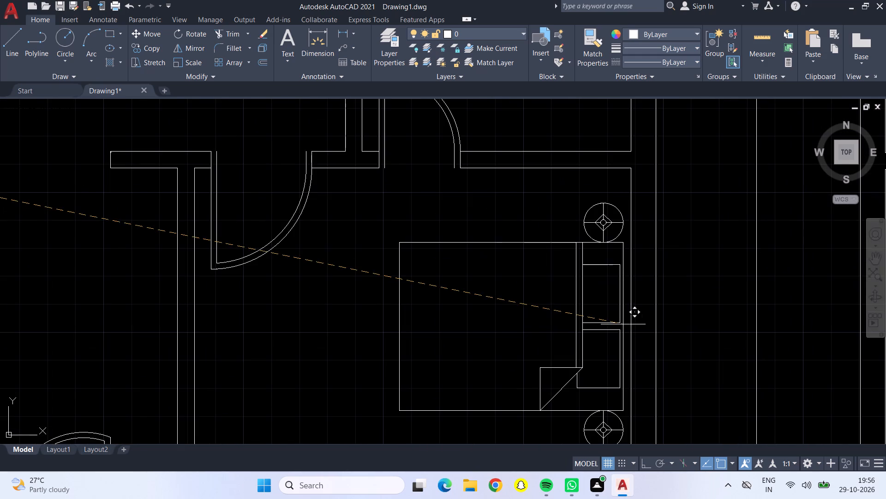
click(630, 314)
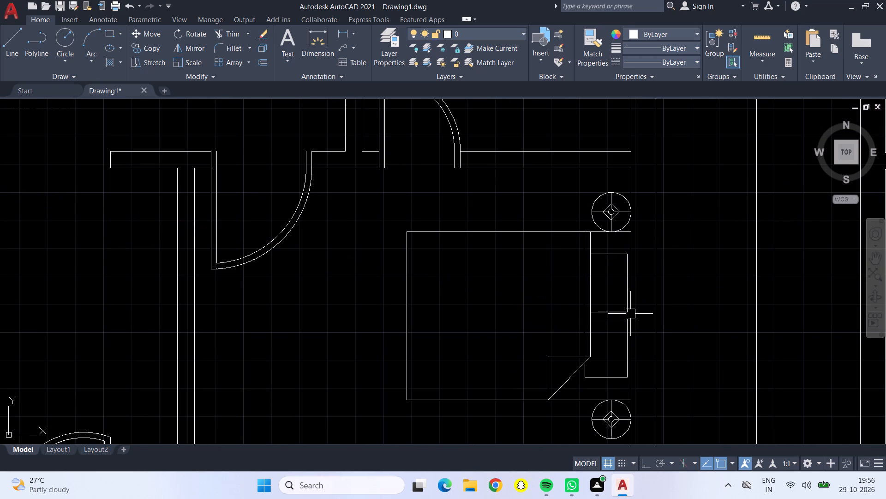
Examine the bed placement in the middle plan's lower-right bedroom and compare the three floor plans for what is still missing.
scroll(630, 314, down, 2)
scroll(592, 370, down, 1)
scroll(600, 372, up, 2)
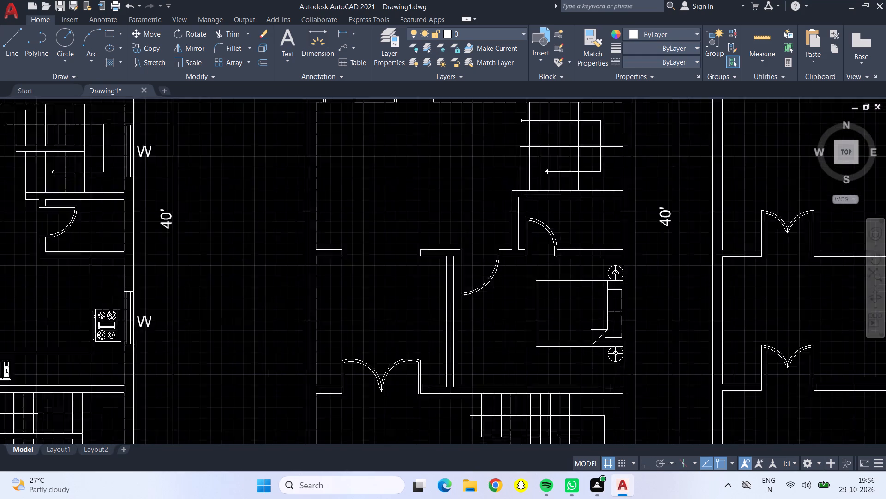
scroll(600, 372, up, 3)
scroll(613, 371, down, 2)
middle_drag(613, 371, 593, 310)
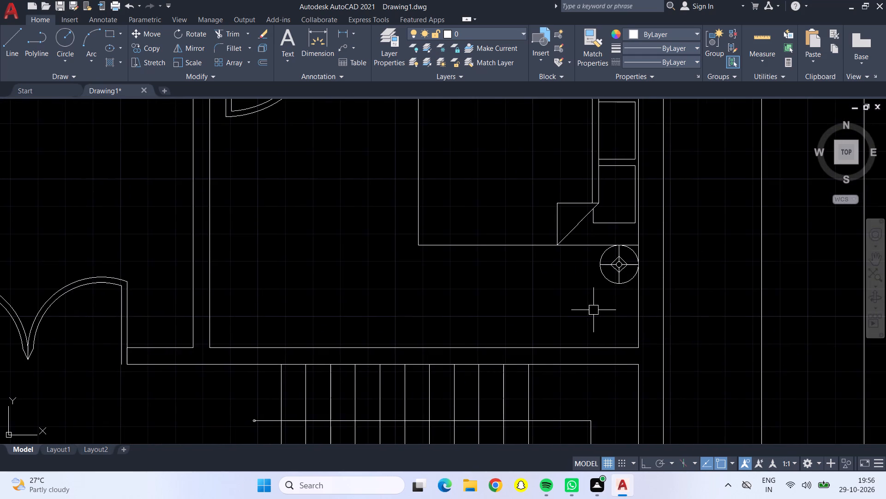
scroll(581, 303, down, 1)
middle_drag(581, 303, 581, 361)
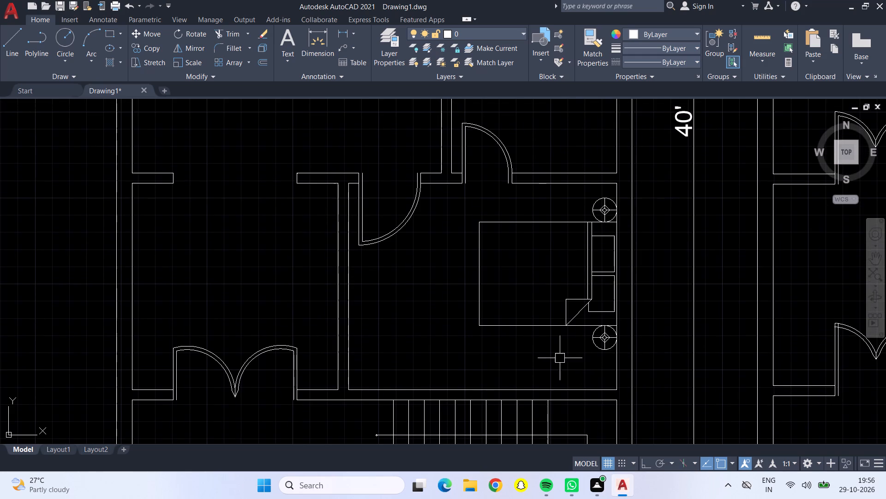
scroll(471, 329, down, 1)
scroll(390, 322, down, 2)
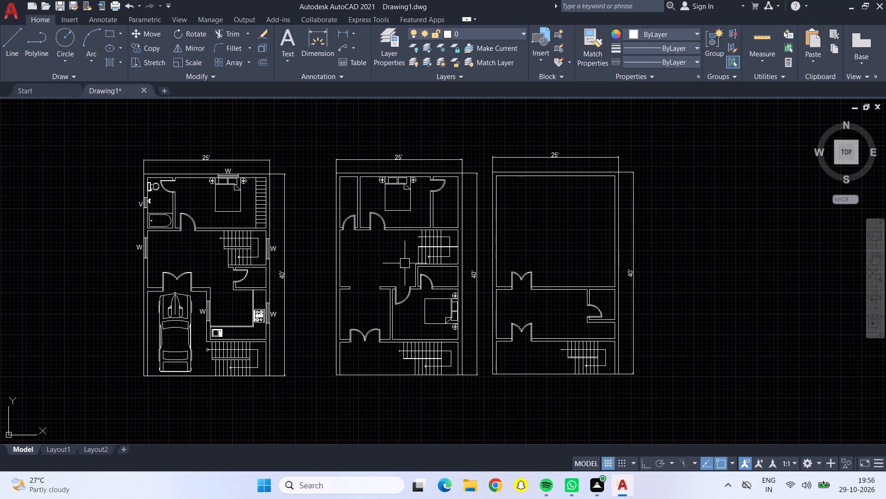
scroll(401, 219, up, 3)
scroll(396, 237, down, 2)
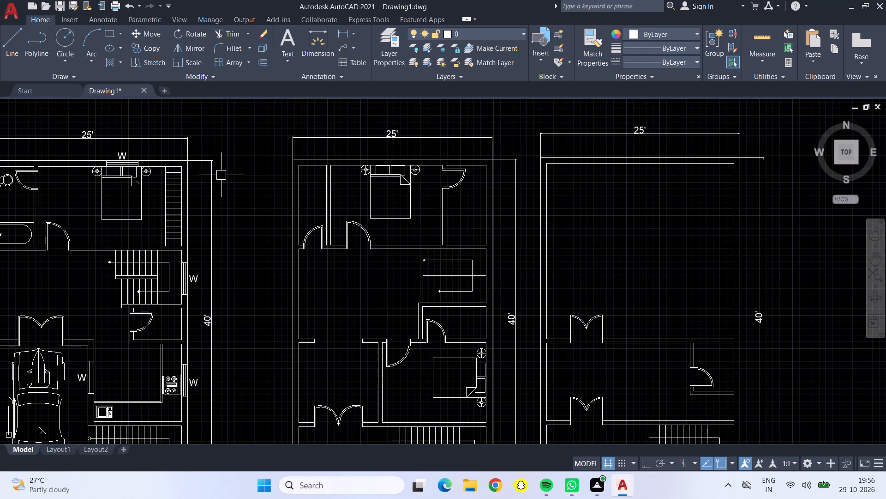
scroll(119, 252, up, 1)
scroll(119, 252, down, 2)
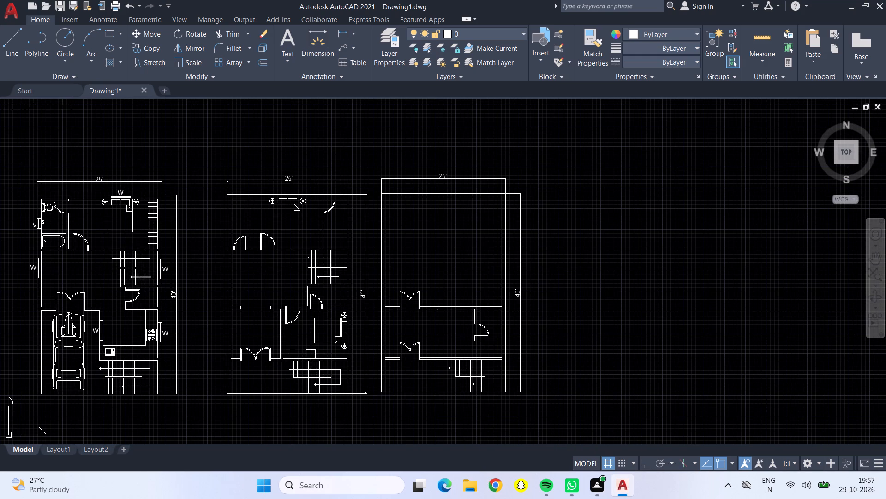
middle_drag(296, 292, 324, 297)
middle_drag(349, 298, 379, 292)
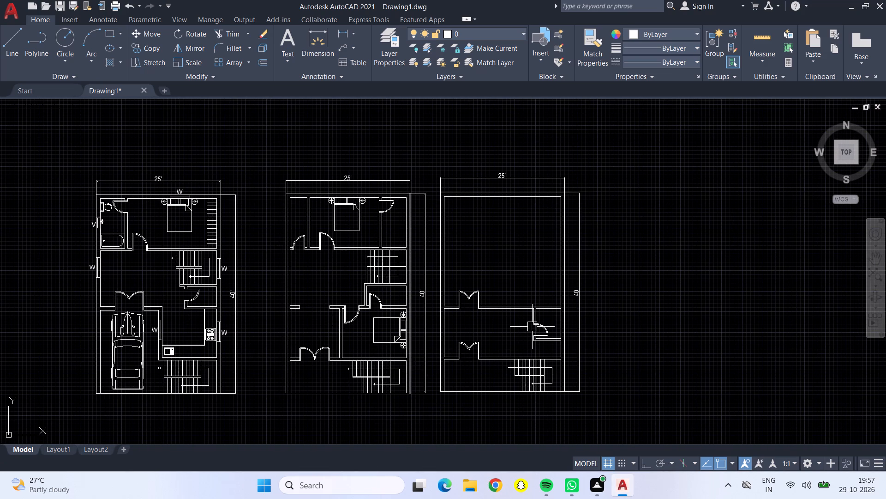
scroll(489, 328, up, 2)
scroll(489, 328, down, 3)
scroll(425, 311, up, 2)
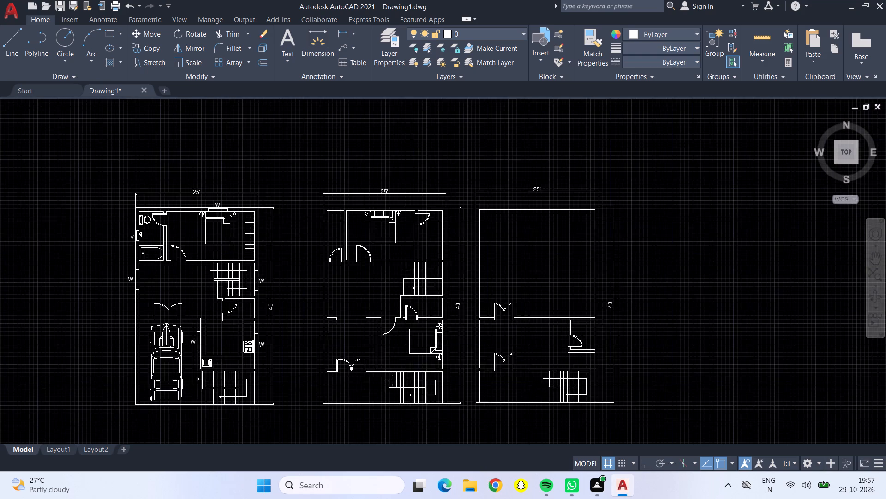
scroll(388, 325, up, 1)
scroll(374, 378, up, 2)
scroll(374, 378, down, 2)
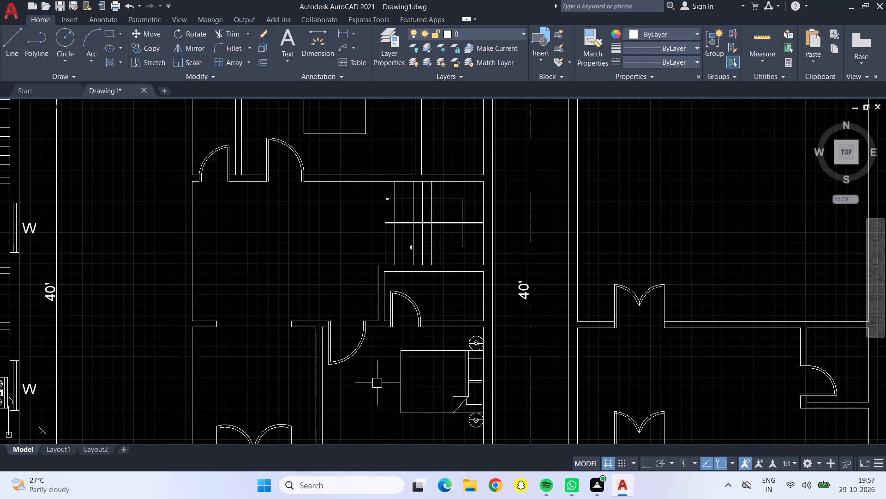
scroll(378, 384, up, 1)
middle_click(378, 384)
scroll(378, 384, down, 4)
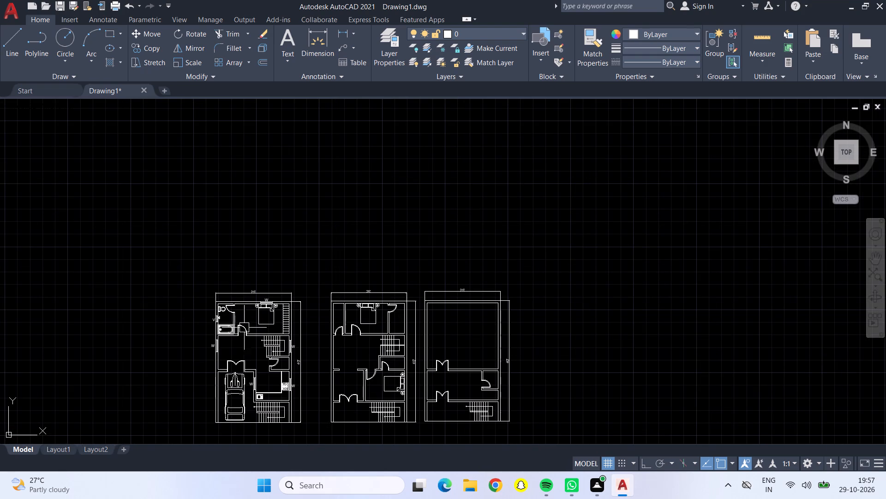
Copy the window beside the first plan's upper staircase onto the middle plan's right outer wall, behind the lower-right bedroom's bed.
scroll(281, 354, up, 5)
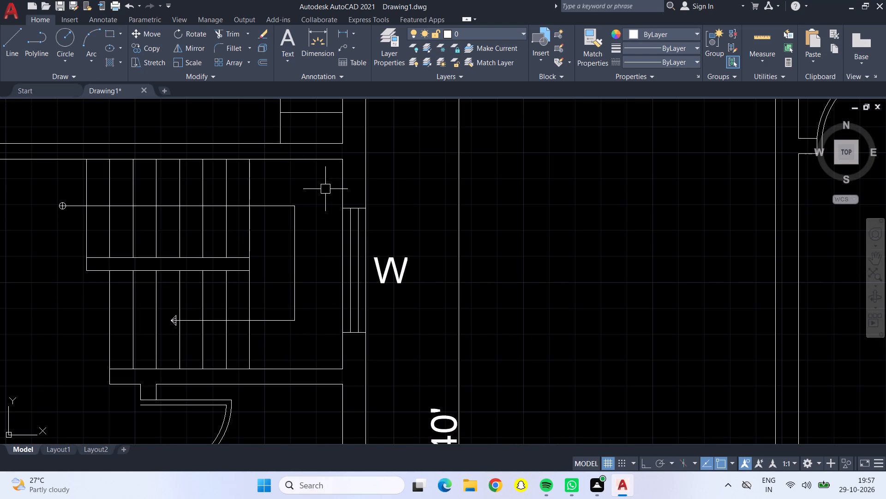
click(325, 189)
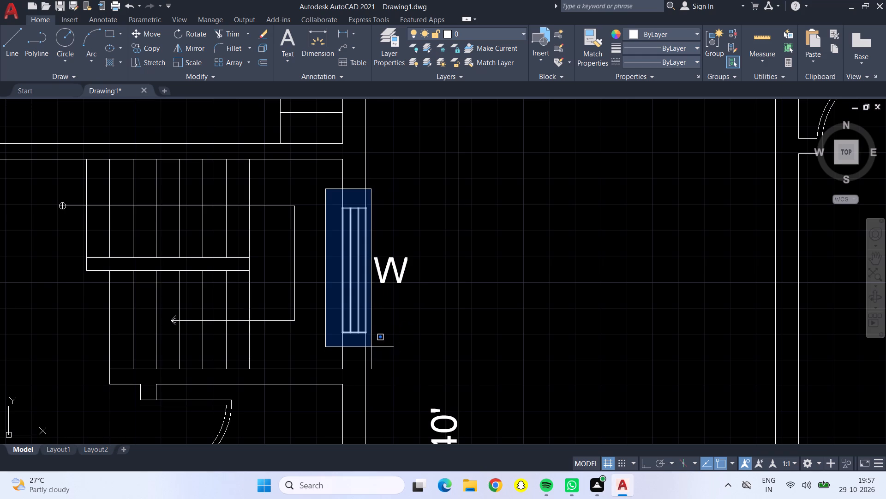
click(371, 347)
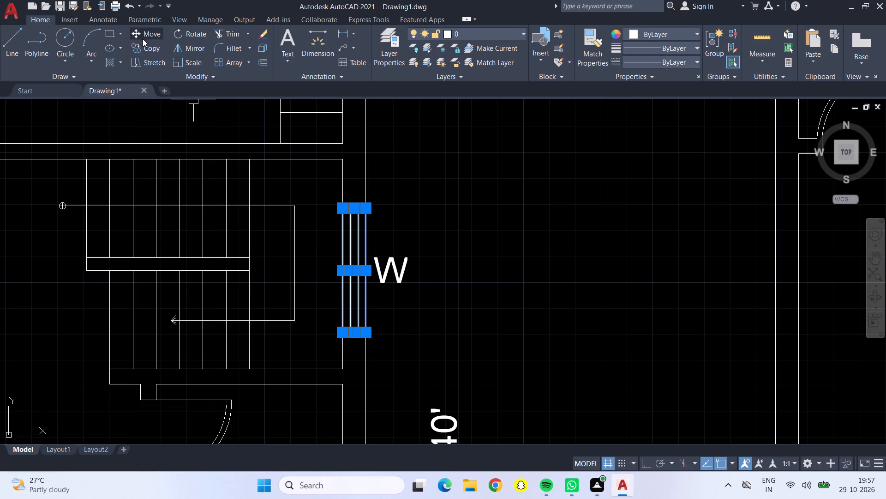
click(149, 47)
click(364, 271)
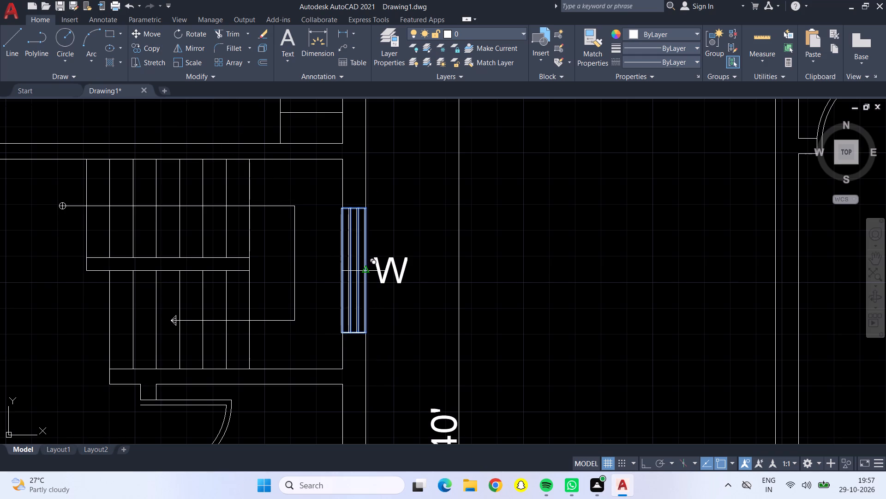
scroll(407, 285, down, 3)
scroll(605, 334, down, 1)
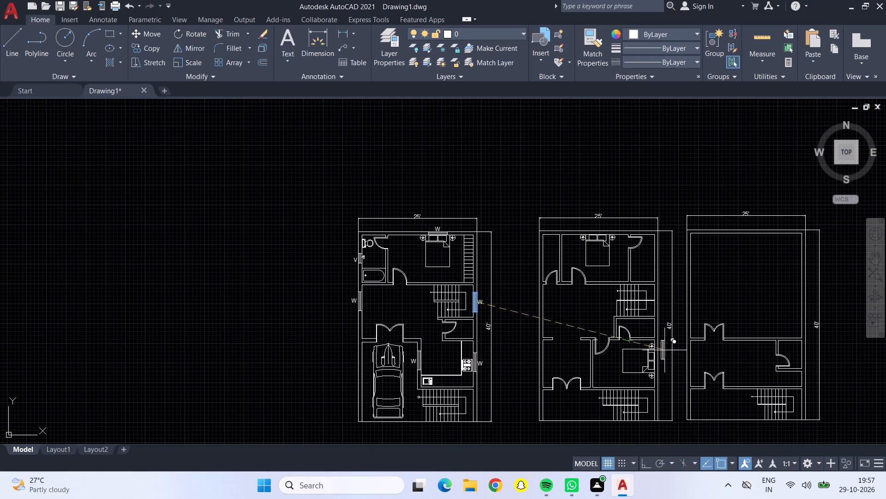
scroll(660, 358, up, 4)
scroll(647, 369, down, 1)
middle_drag(644, 372, 593, 343)
scroll(593, 343, up, 1)
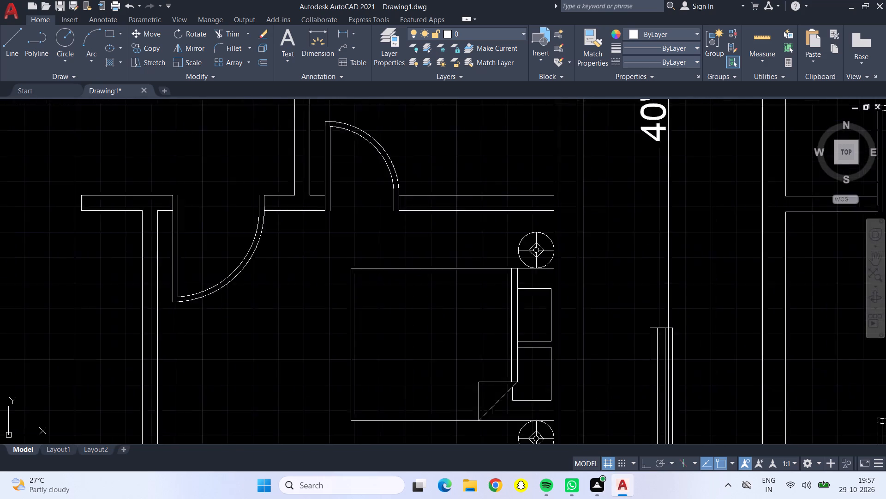
scroll(593, 343, up, 2)
scroll(582, 336, down, 2)
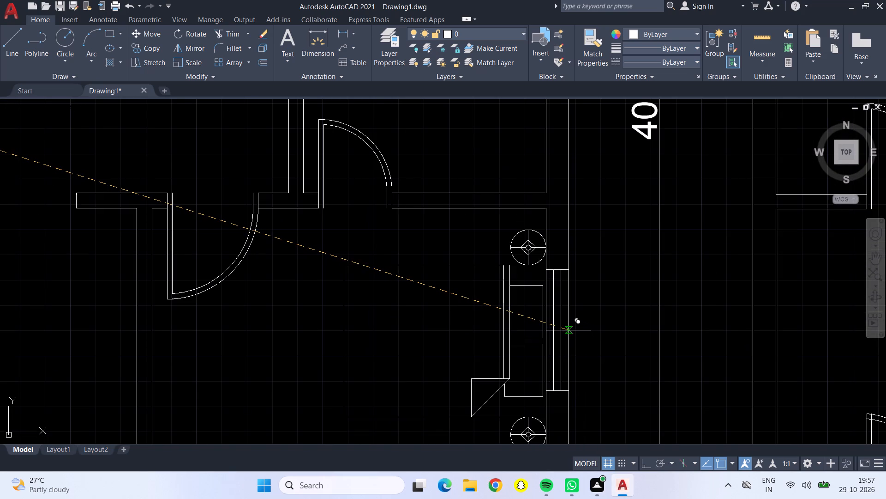
scroll(569, 330, up, 1)
click(567, 330)
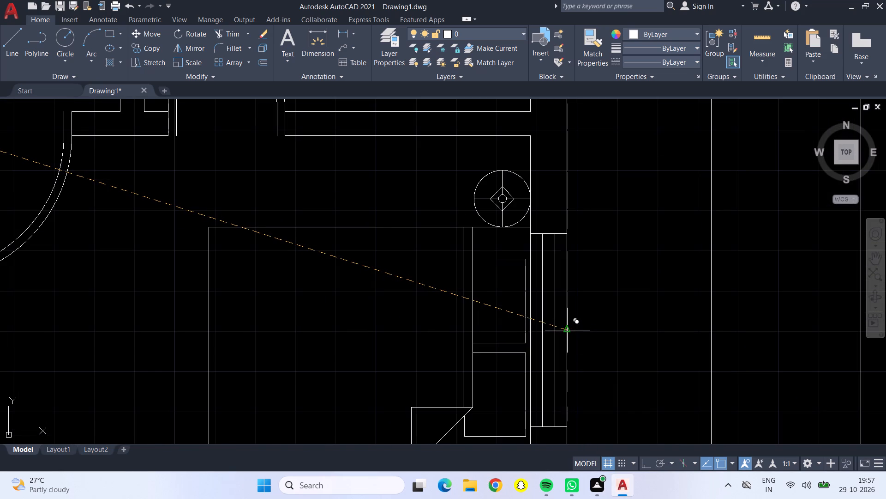
Place three more window copies along the middle plan's left outer wall: one in the lower-left room and two in the hall above.
scroll(566, 330, down, 3)
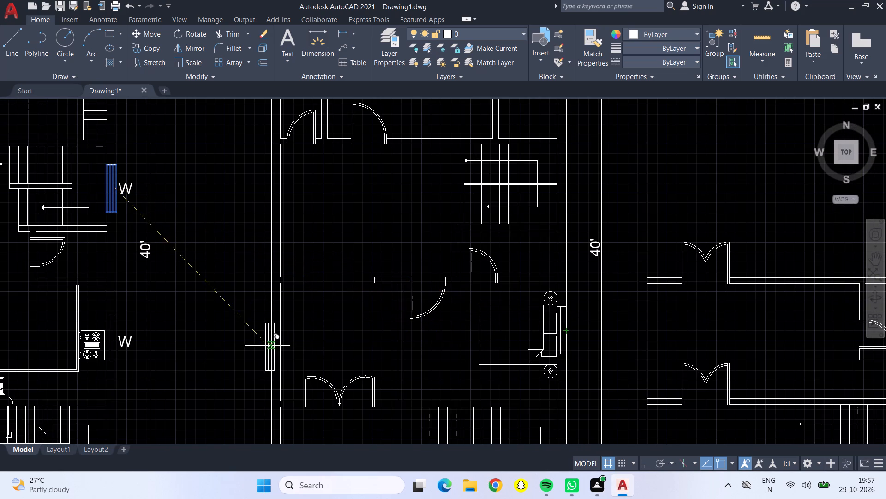
scroll(269, 327, up, 2)
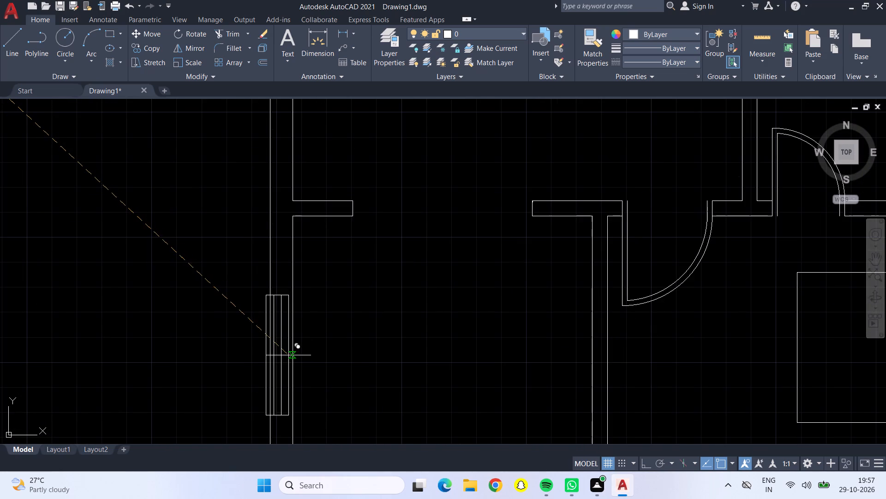
click(294, 357)
scroll(296, 355, down, 2)
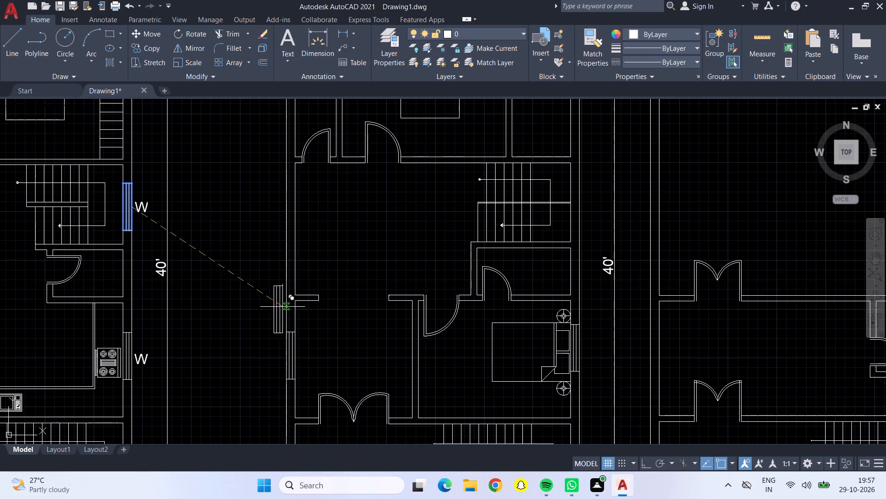
scroll(297, 201, up, 2)
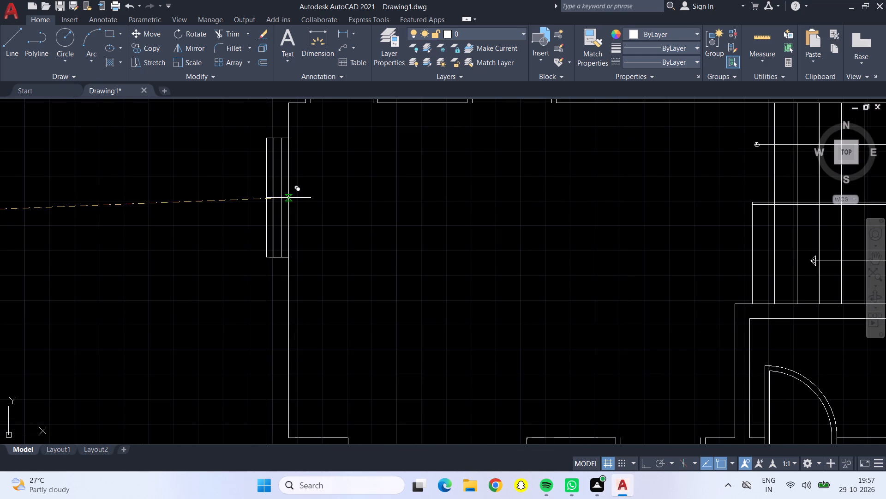
click(288, 192)
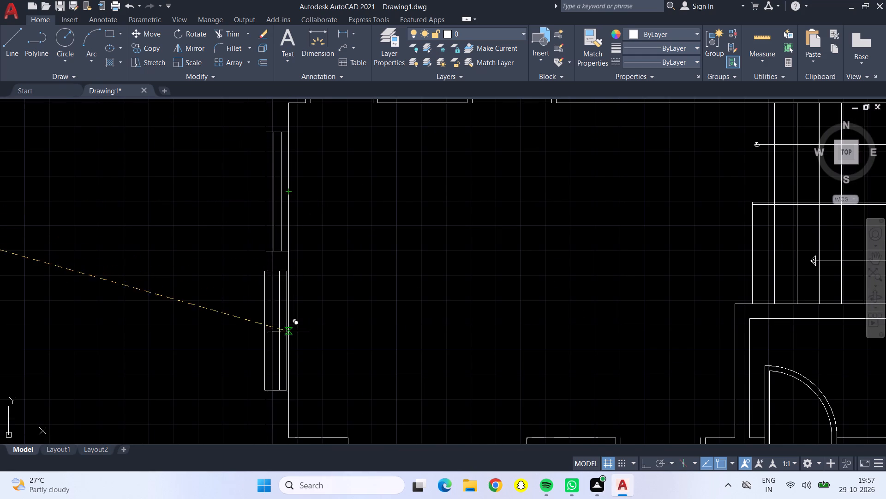
click(288, 358)
Place another window copy on the middle plan's right outer wall beside the upper staircase.
scroll(288, 356, down, 3)
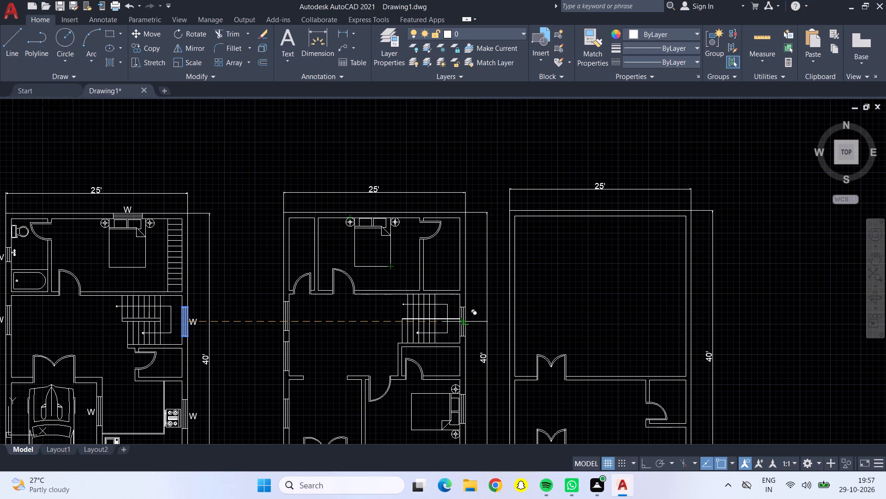
scroll(463, 320, up, 4)
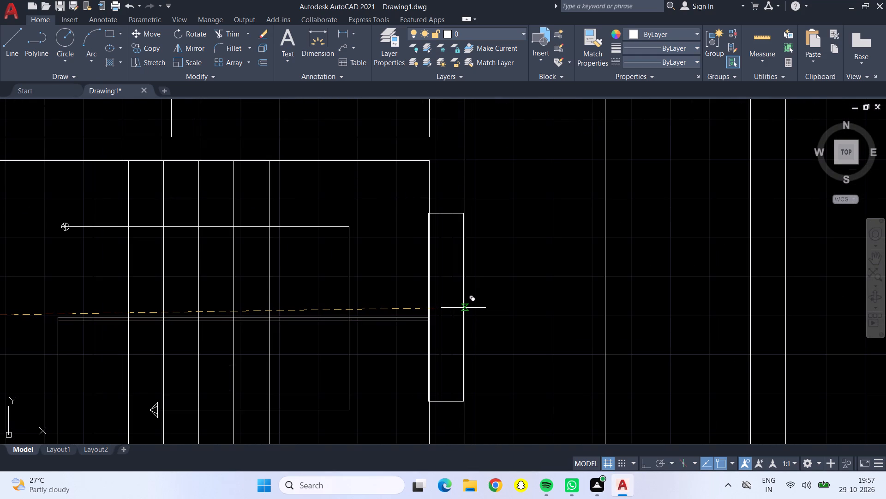
click(463, 308)
scroll(417, 349, down, 3)
scroll(344, 371, down, 3)
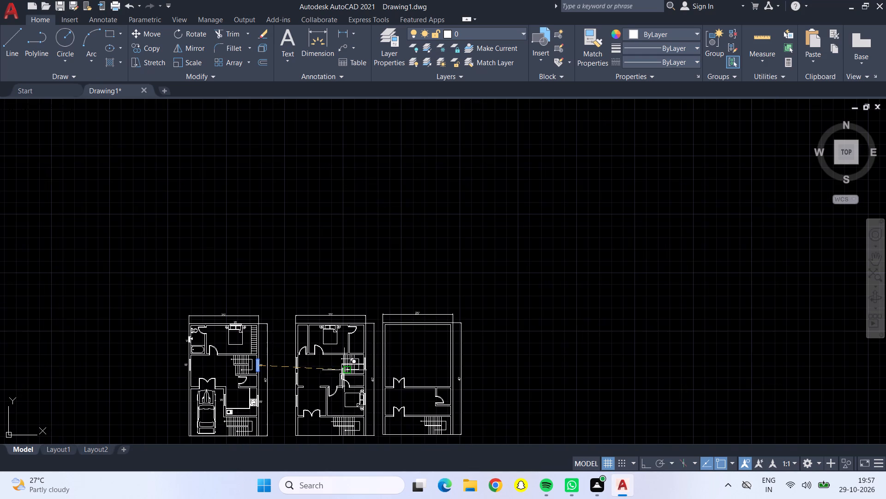
Place another copy of the window on the third plan's left outer wall, in the room between the two double doors.
middle_drag(328, 373, 303, 289)
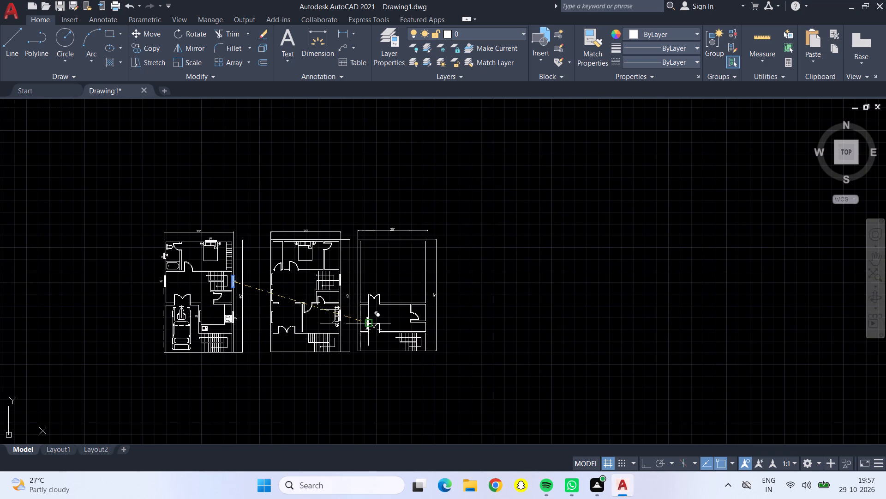
scroll(352, 309, up, 4)
middle_drag(393, 347, 394, 348)
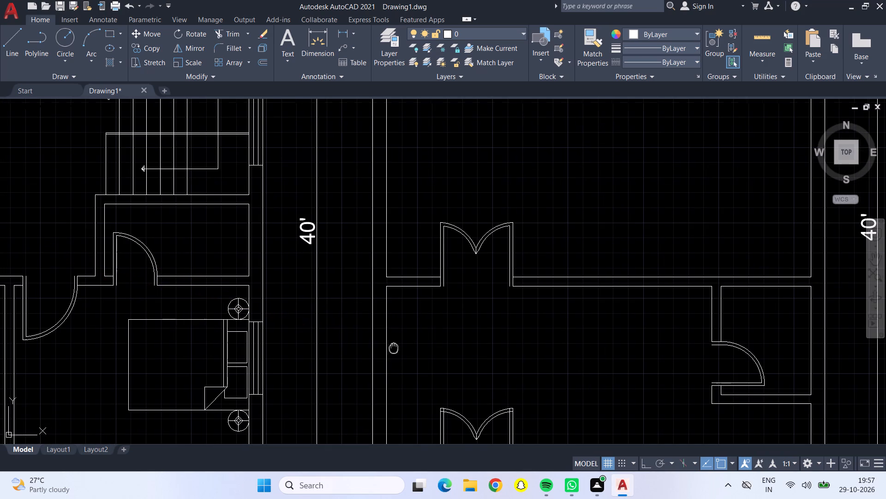
middle_drag(394, 348, 373, 249)
scroll(373, 249, up, 1)
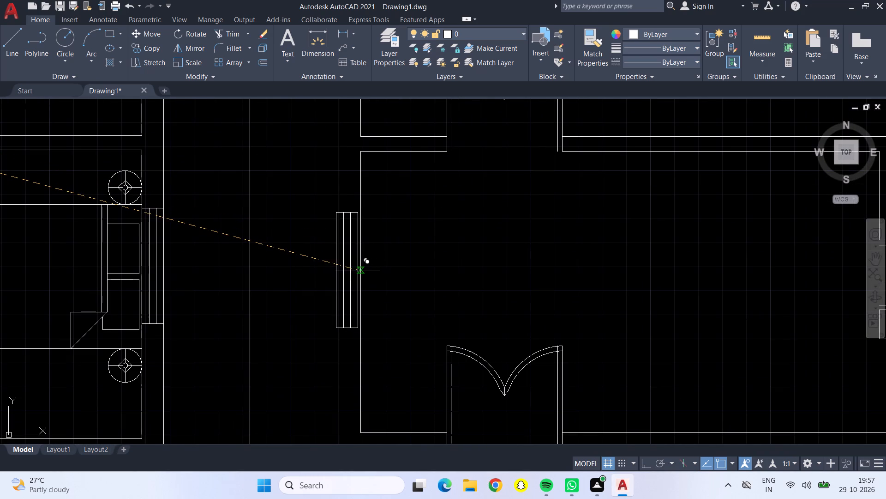
click(361, 271)
Check the third plan and the middle plan's lower rooms for further window positions, and end the window copying.
scroll(361, 271, down, 5)
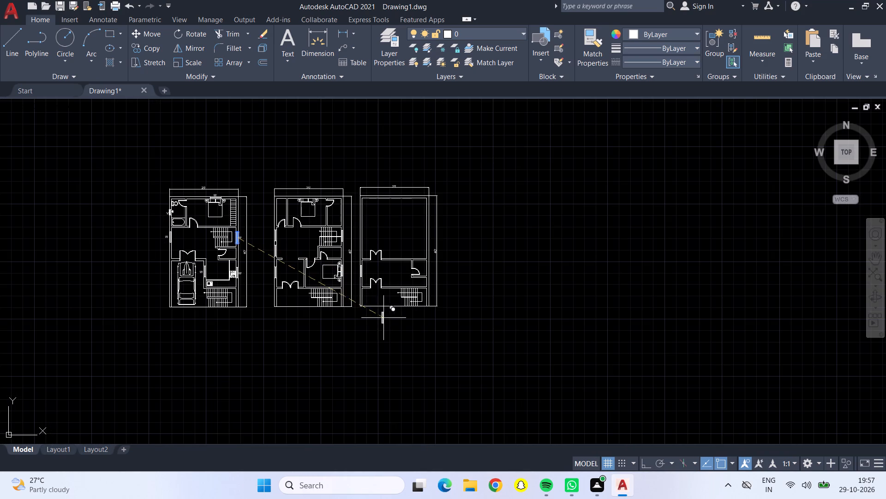
scroll(425, 277, up, 3)
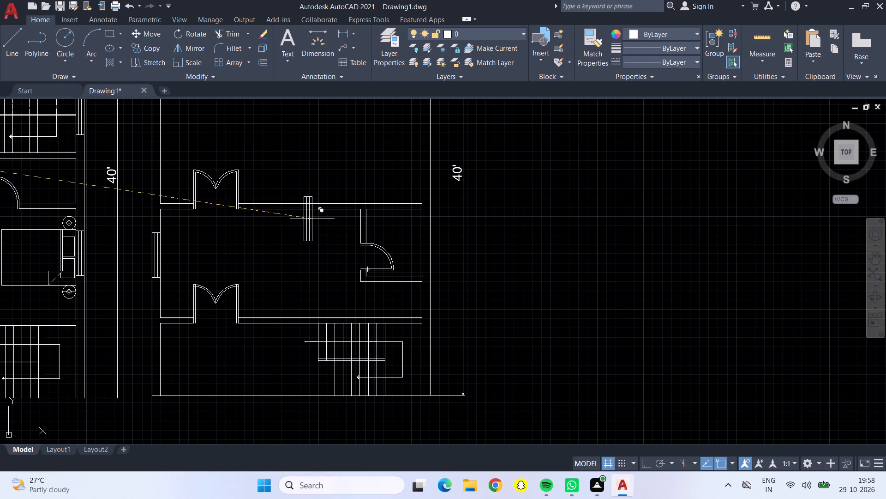
scroll(309, 219, up, 4)
scroll(309, 219, down, 7)
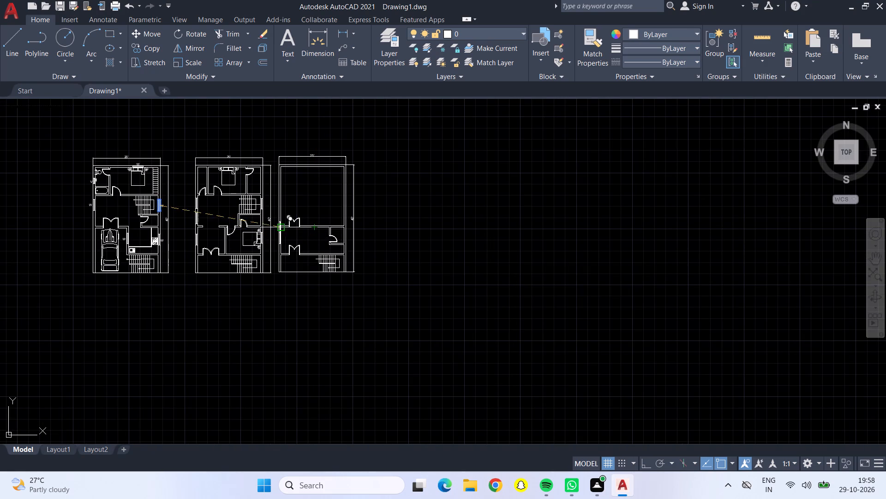
middle_drag(318, 201, 390, 243)
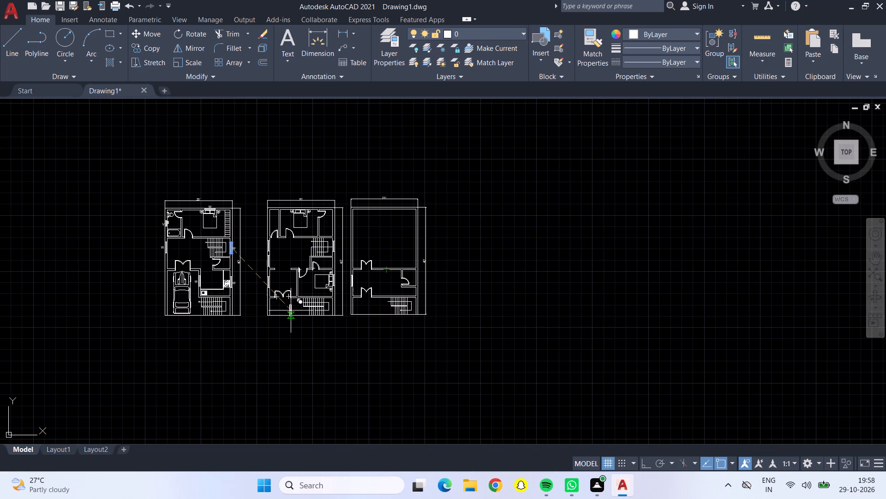
scroll(290, 310, up, 3)
scroll(317, 216, up, 3)
scroll(317, 216, down, 3)
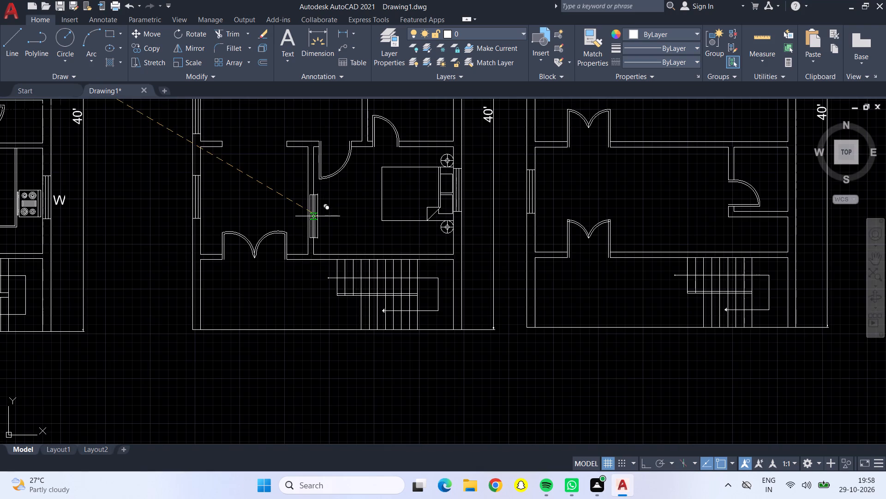
scroll(366, 219, down, 2)
key(Escape)
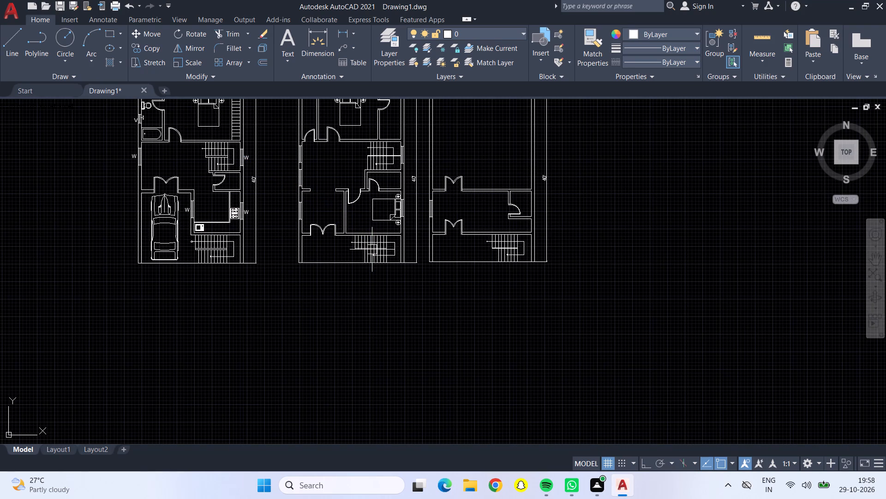
Copy the window behind the first plan's upper bed onto the middle plan's top outer wall, behind the upper bedroom's bed.
scroll(311, 227, down, 1)
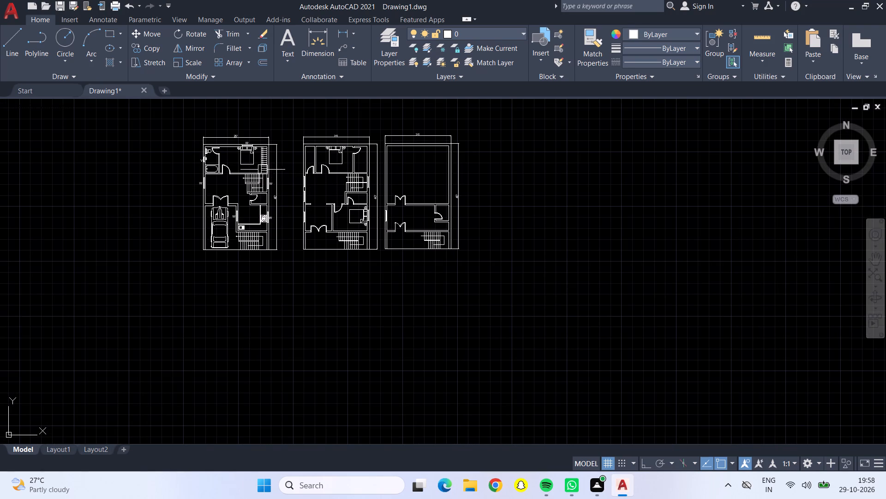
scroll(249, 132, up, 5)
scroll(175, 292, up, 2)
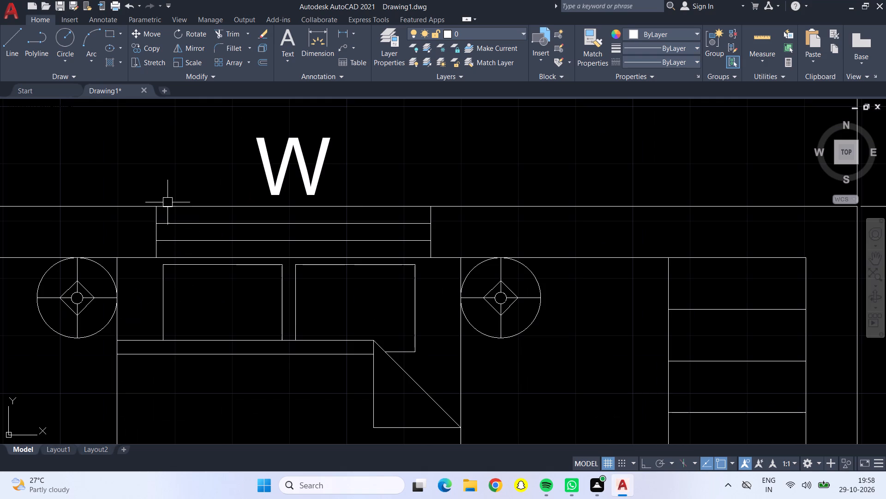
click(142, 183)
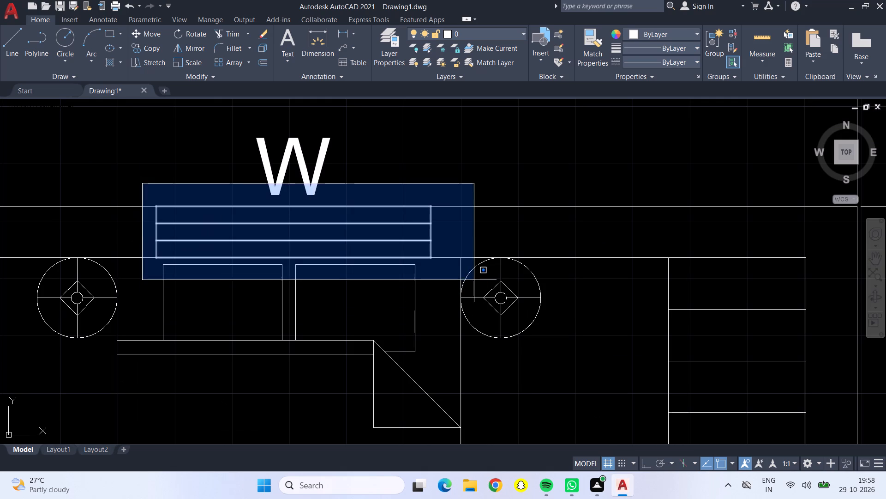
click(448, 268)
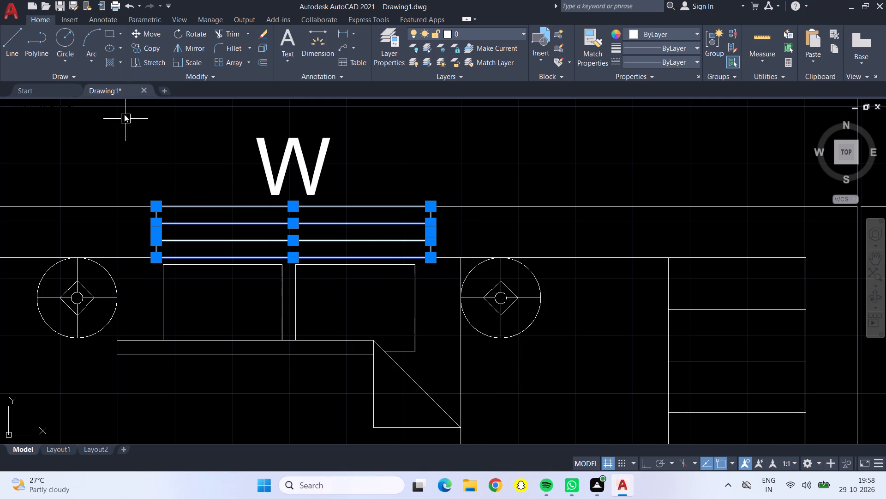
click(148, 51)
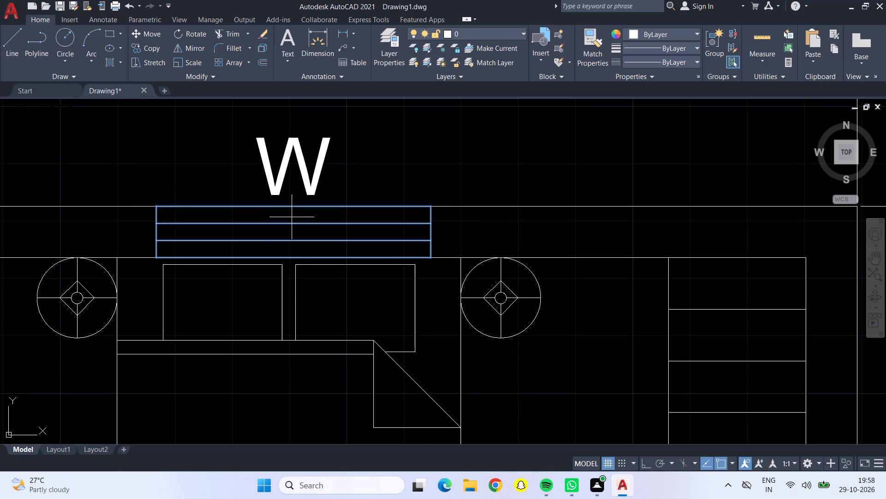
click(294, 208)
scroll(434, 219, down, 5)
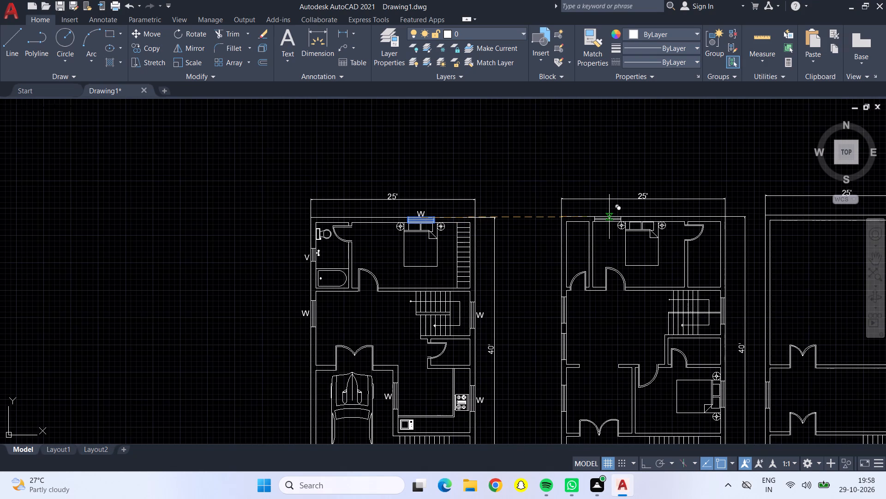
scroll(647, 218, up, 5)
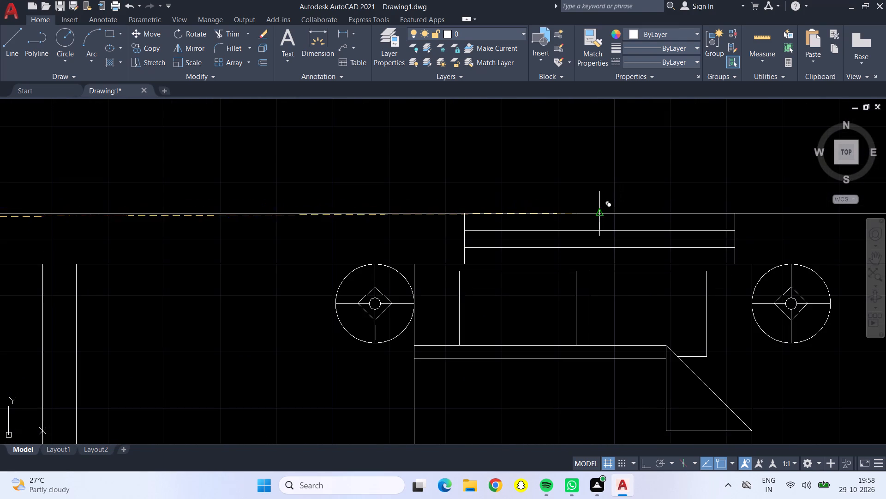
click(567, 215)
scroll(567, 215, down, 5)
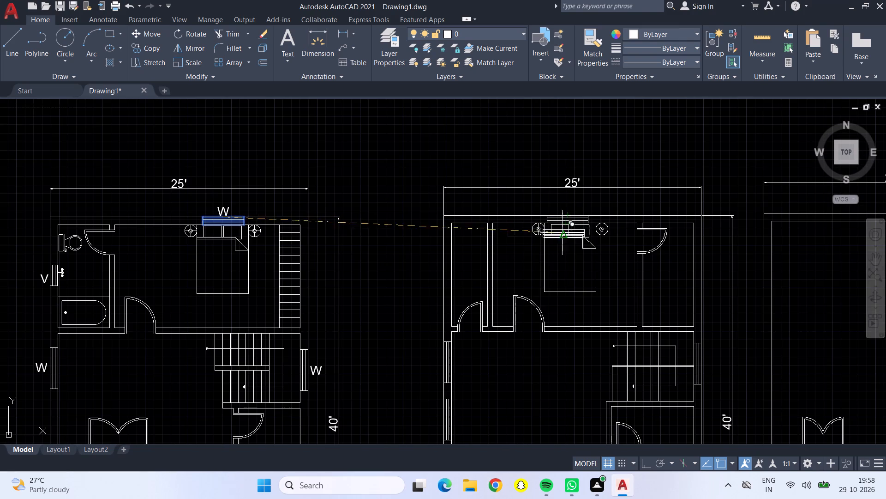
key(Escape)
Compare the rooms and outer walls of the three floor plans for openings and fittings still missing.
scroll(500, 273, down, 2)
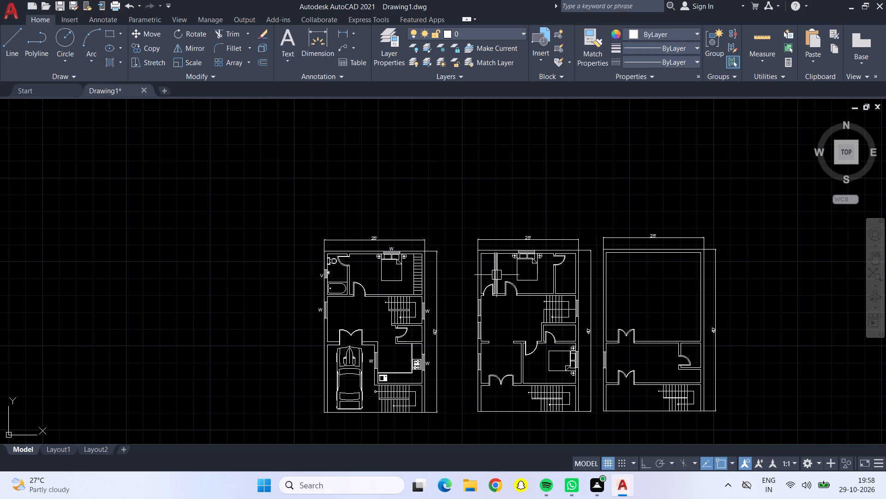
scroll(514, 305, up, 2)
scroll(514, 305, down, 2)
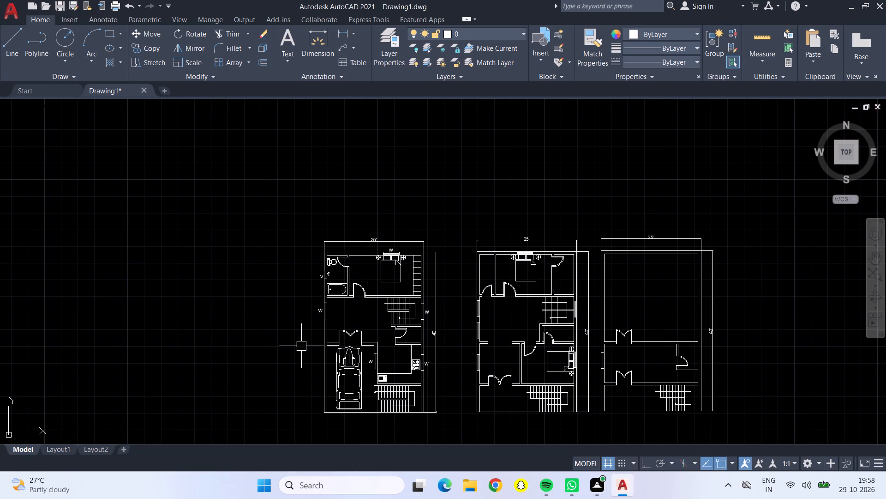
scroll(499, 362, up, 2)
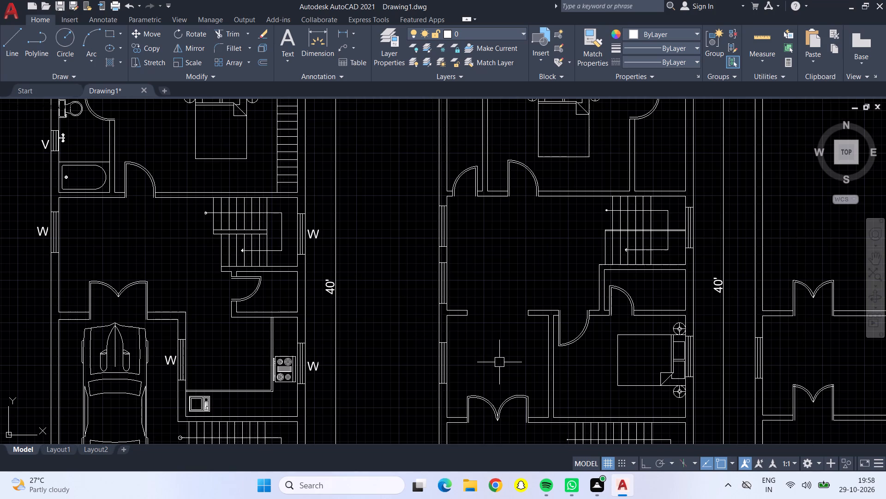
middle_drag(501, 363, 488, 359)
middle_drag(465, 350, 400, 326)
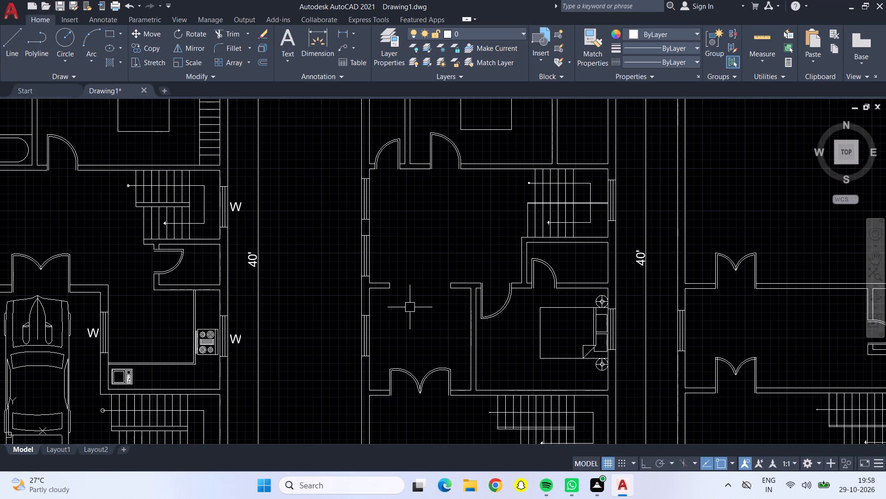
scroll(477, 324, down, 1)
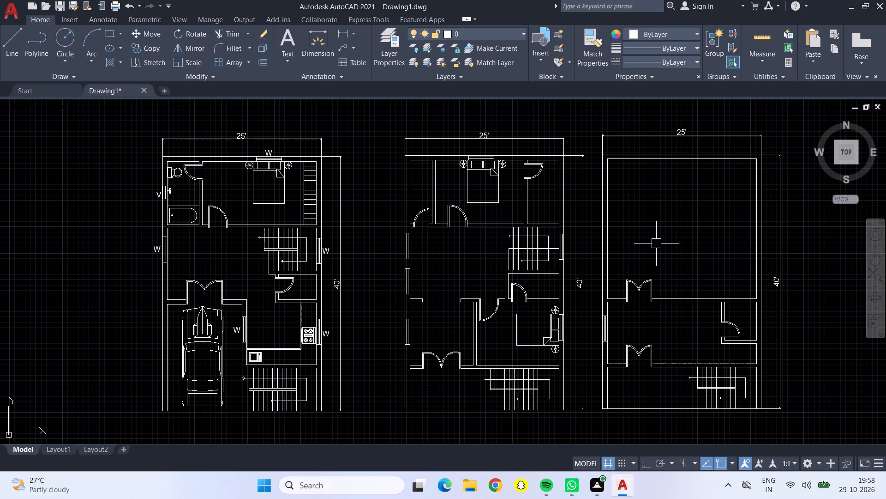
middle_drag(656, 243, 582, 238)
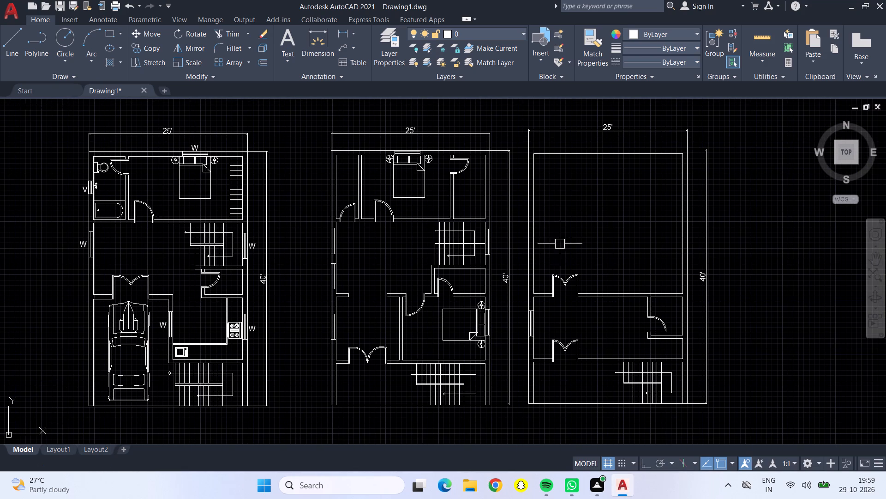
middle_drag(586, 220, 561, 214)
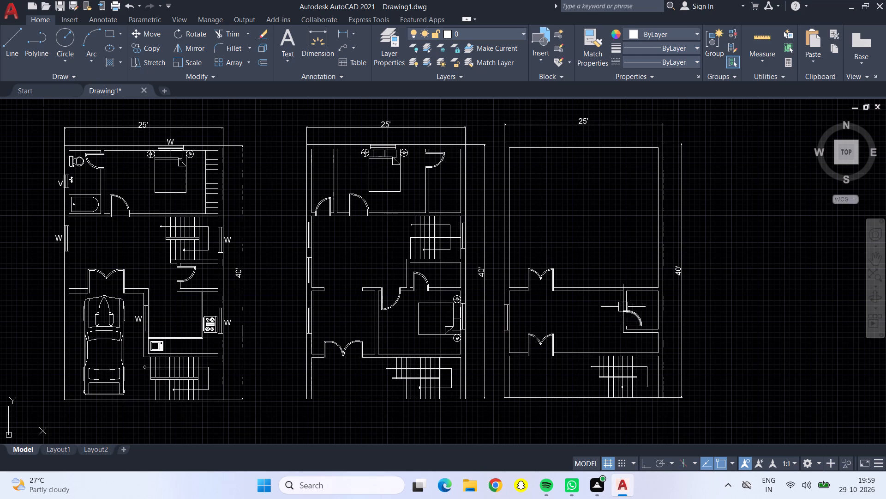
Copy the ventilator marked V from the first plan's bathroom onto the middle plan's right outer wall, in the small upper-right room.
scroll(56, 178, up, 5)
click(110, 135)
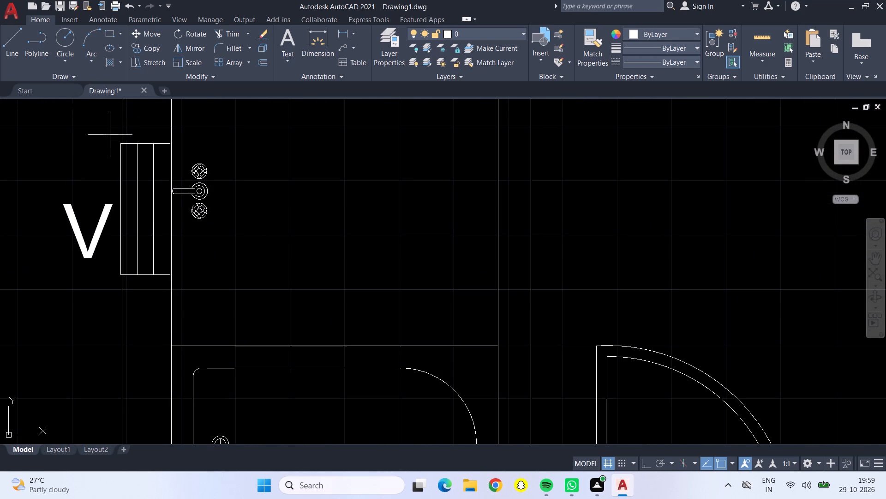
click(180, 297)
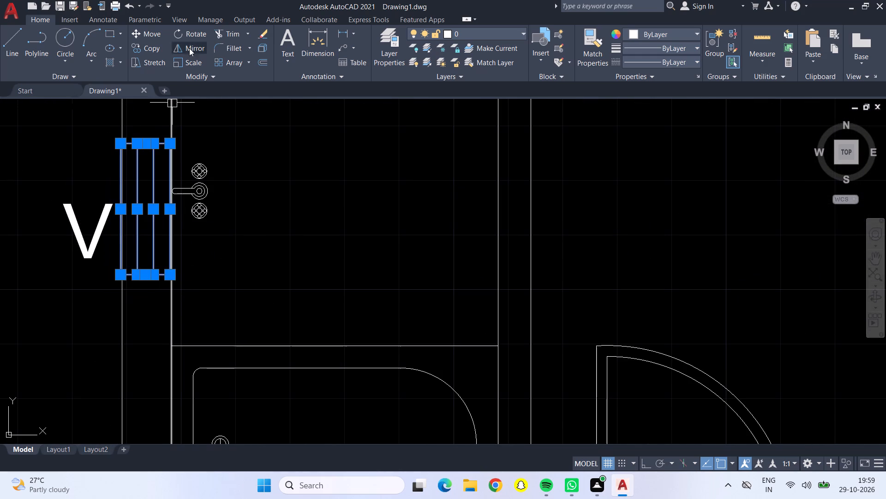
click(138, 46)
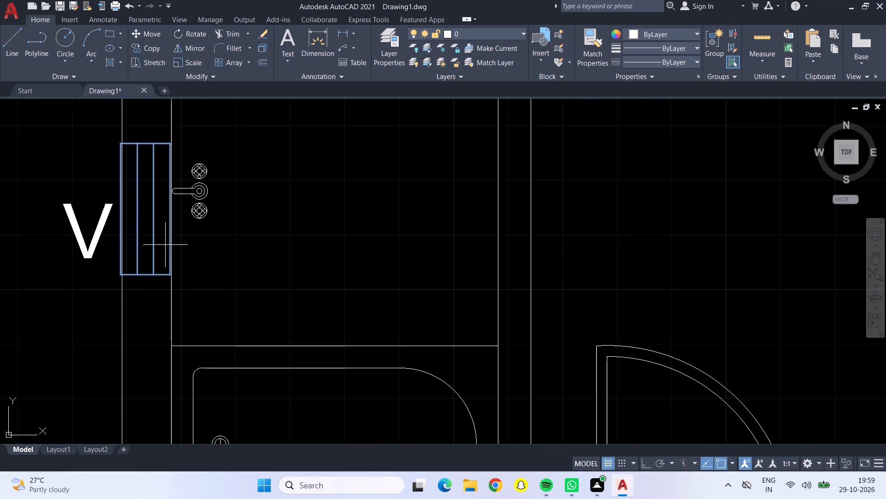
click(171, 211)
scroll(220, 213, down, 4)
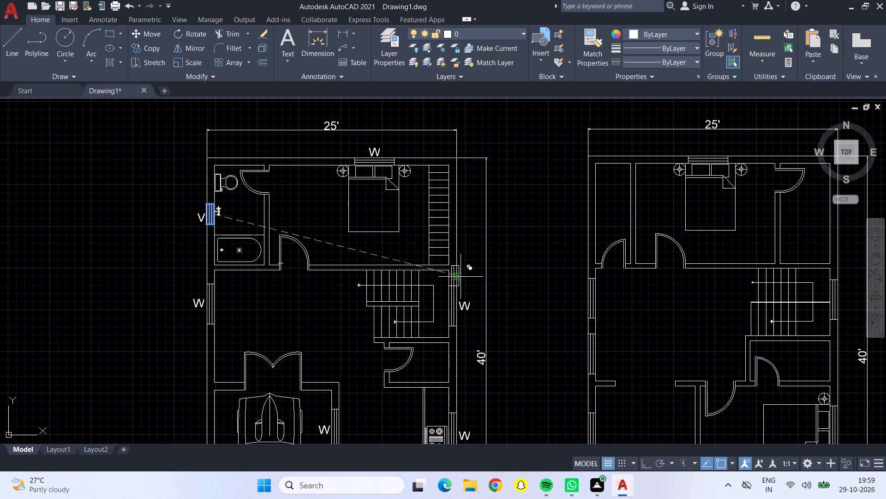
middle_drag(812, 186, 806, 191)
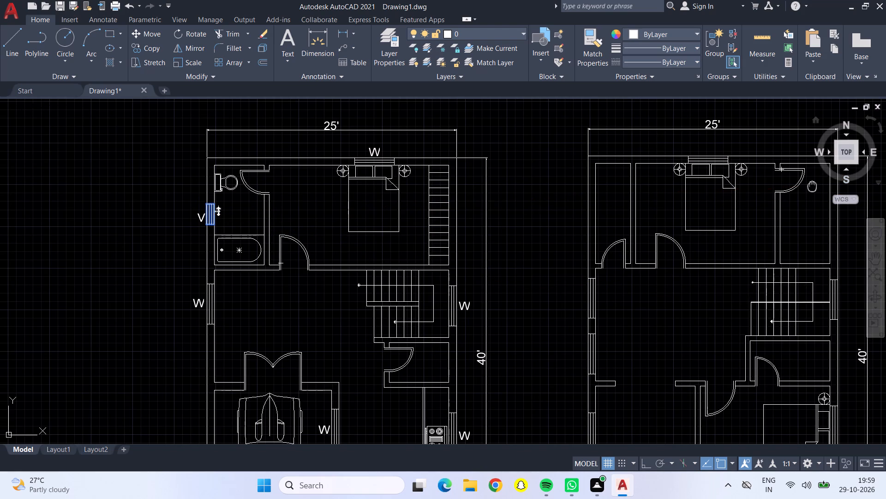
middle_drag(806, 191, 469, 279)
scroll(490, 268, up, 3)
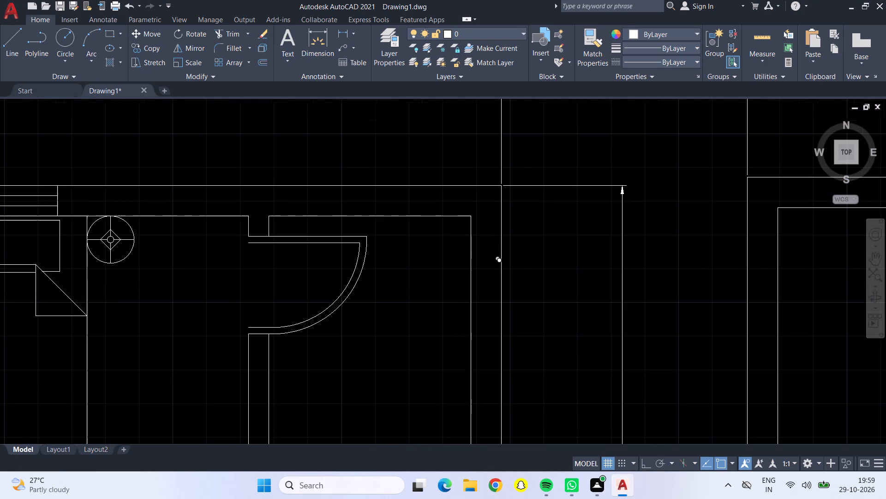
scroll(500, 272, up, 4)
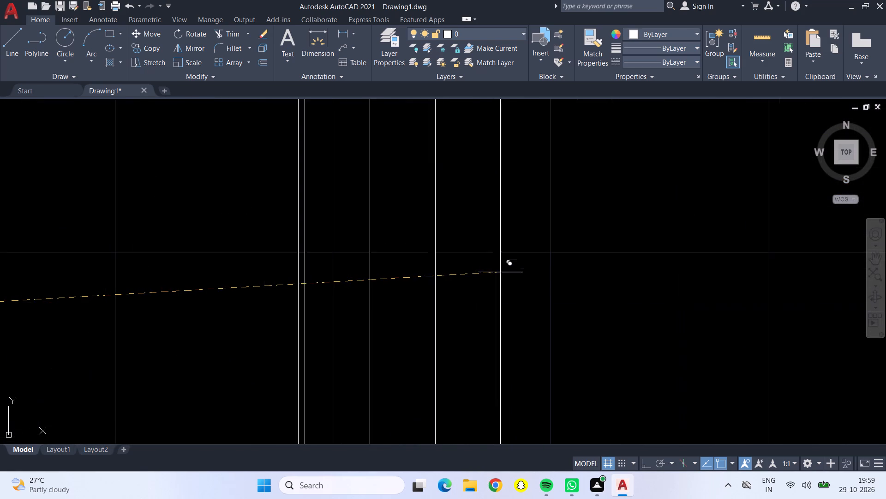
click(492, 263)
scroll(492, 263, down, 4)
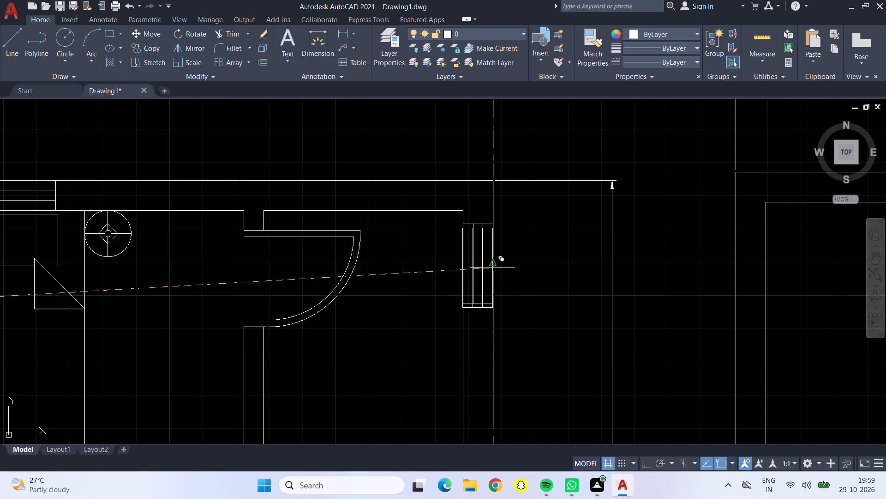
scroll(486, 331, down, 4)
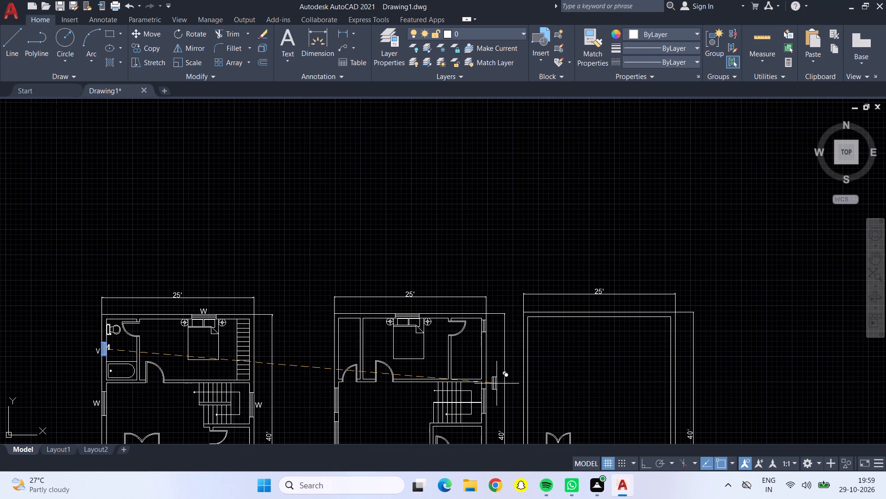
Copy the ventilator onto the middle plan's right outer wall, in the small room just below the stairs.
middle_drag(497, 383, 499, 330)
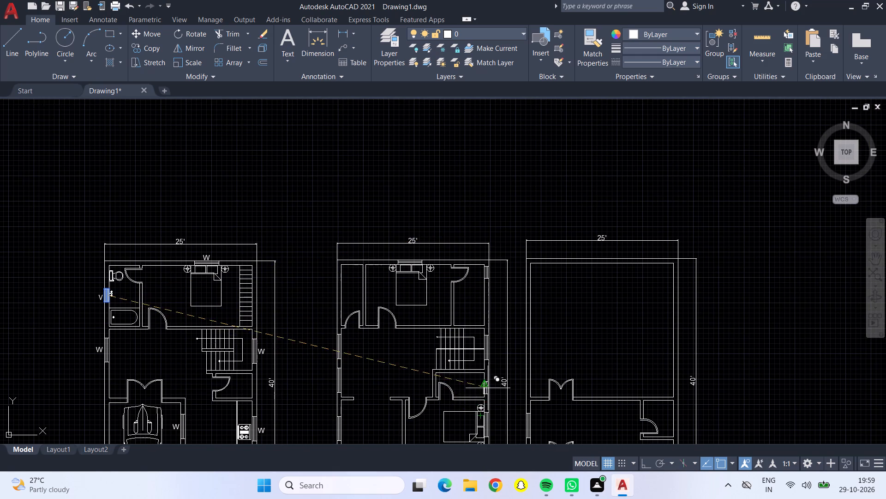
scroll(488, 388, up, 4)
click(483, 380)
scroll(483, 380, down, 4)
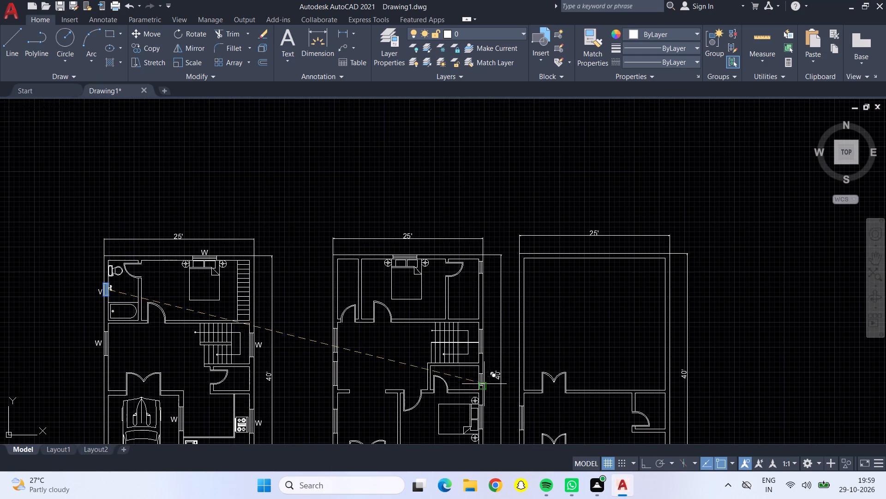
Place another copy of the ventilator on the third plan's right outer wall, in the small room, and end the copying.
scroll(464, 416, down, 2)
scroll(545, 412, up, 4)
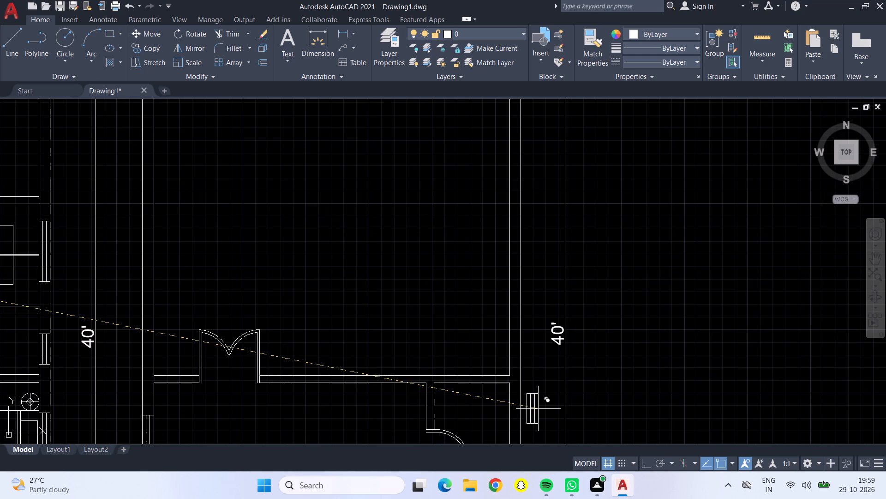
middle_drag(539, 413, 524, 276)
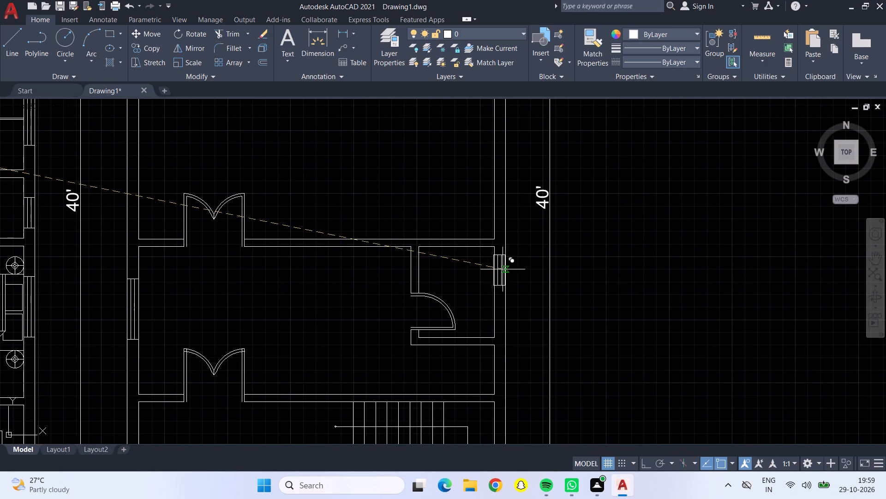
scroll(494, 254, up, 4)
scroll(528, 290, down, 1)
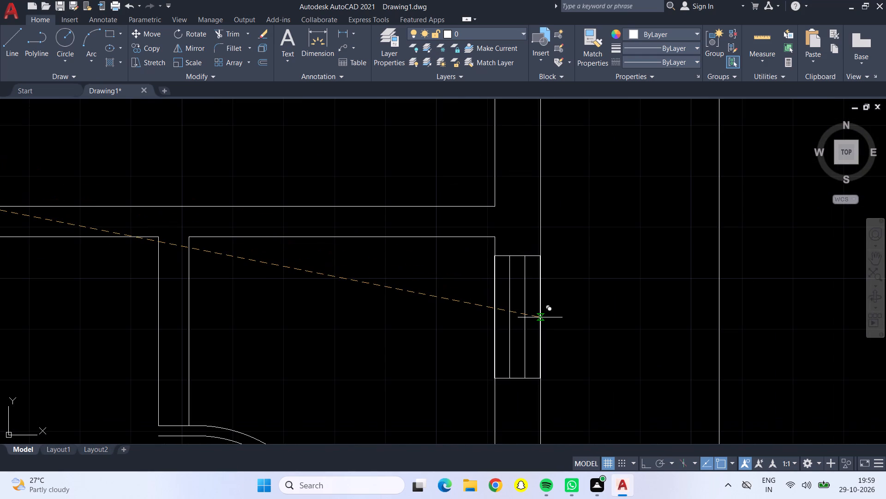
click(540, 317)
scroll(540, 321, down, 5)
scroll(458, 347, down, 1)
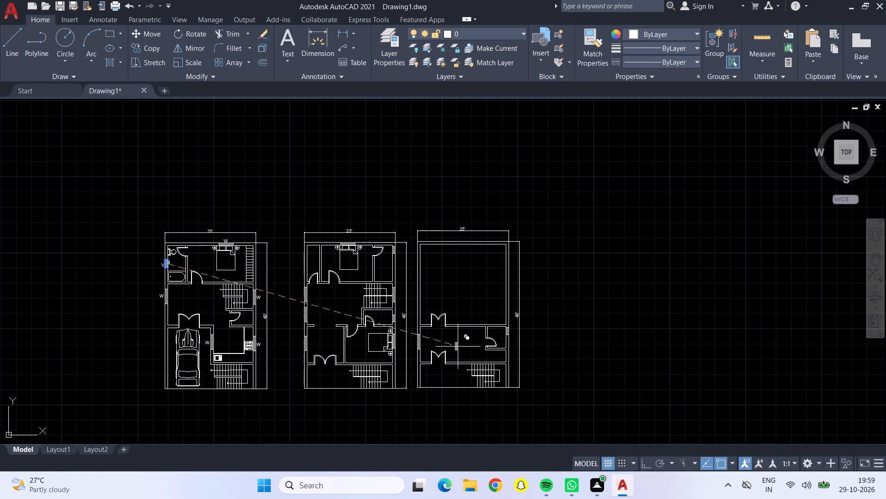
scroll(452, 368, down, 1)
scroll(401, 370, up, 3)
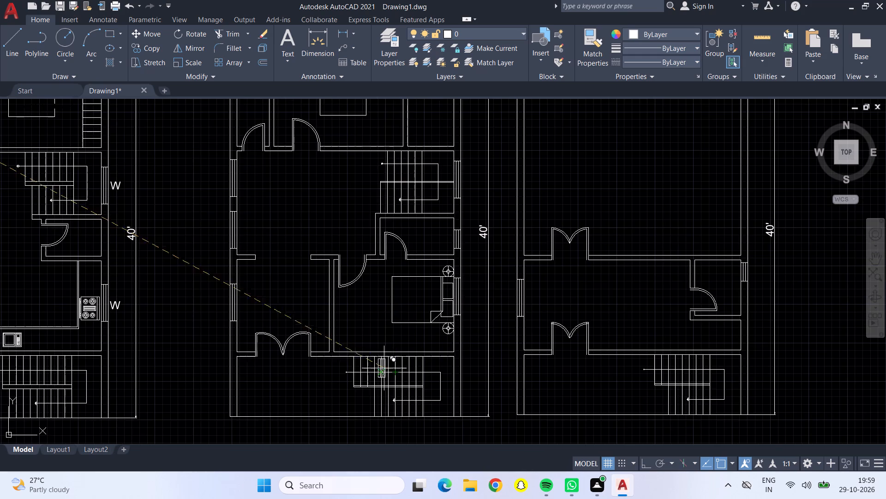
scroll(355, 369, down, 1)
key(Escape)
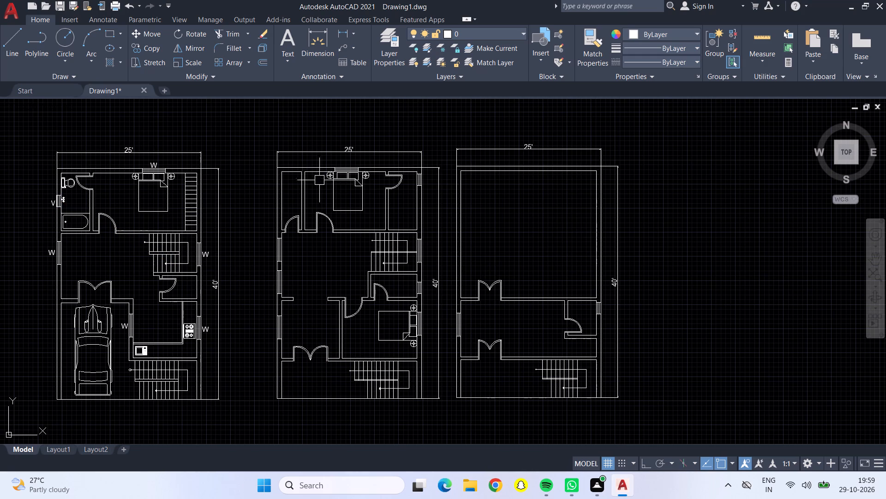
Copy the W label from the first plan's kitchen window beside the three windows on the middle plan's left outer wall.
scroll(295, 168, up, 1)
scroll(294, 168, down, 1)
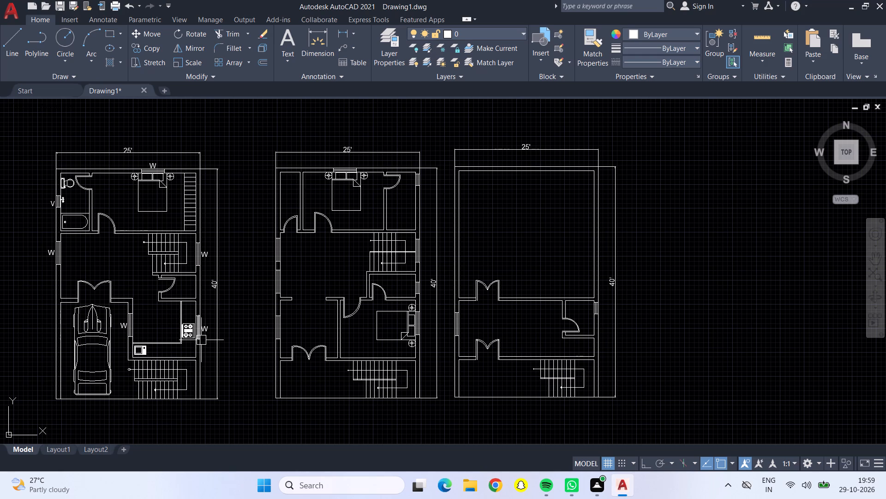
scroll(210, 332, up, 2)
click(198, 323)
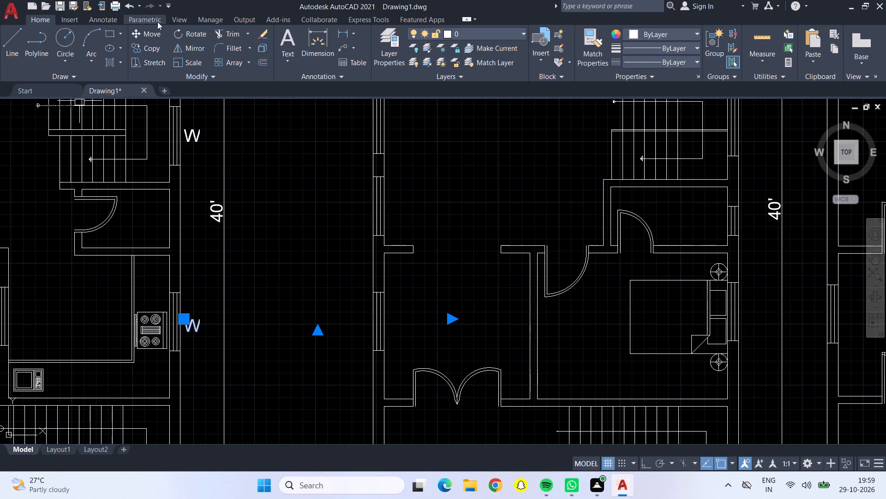
click(156, 46)
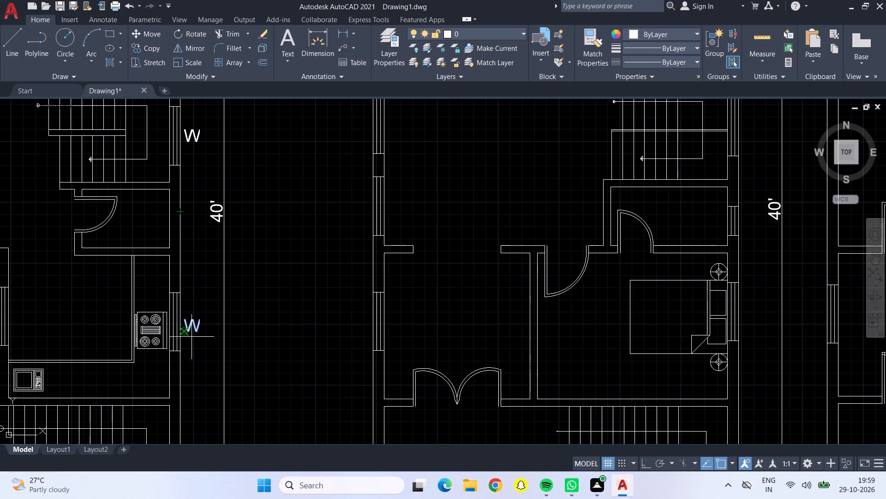
click(190, 330)
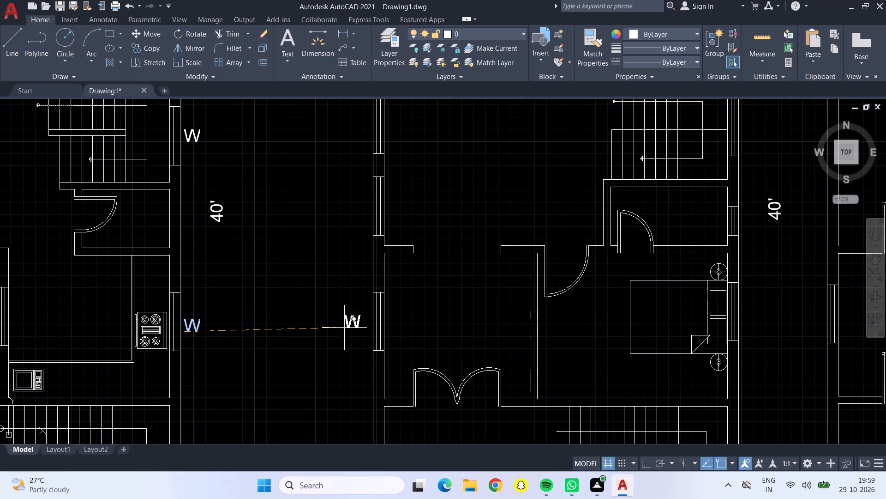
click(351, 330)
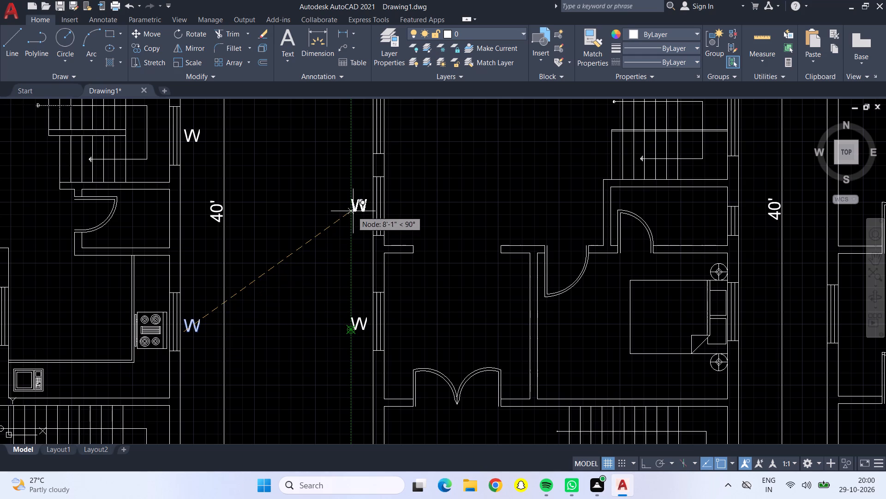
click(354, 211)
click(354, 121)
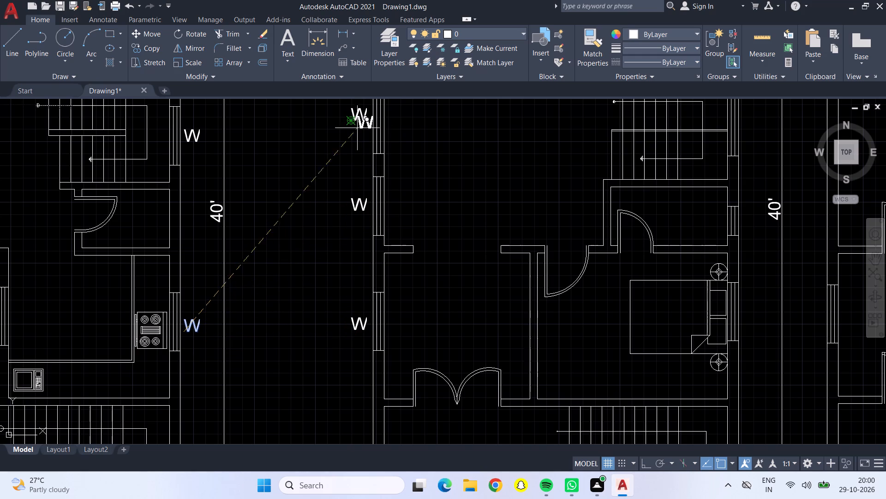
Place W label copies at the middle plan's top window and at its right-wall windows beside the stairs and behind the lower bed.
scroll(401, 158, down, 1)
middle_drag(429, 163, 439, 361)
scroll(512, 201, up, 4)
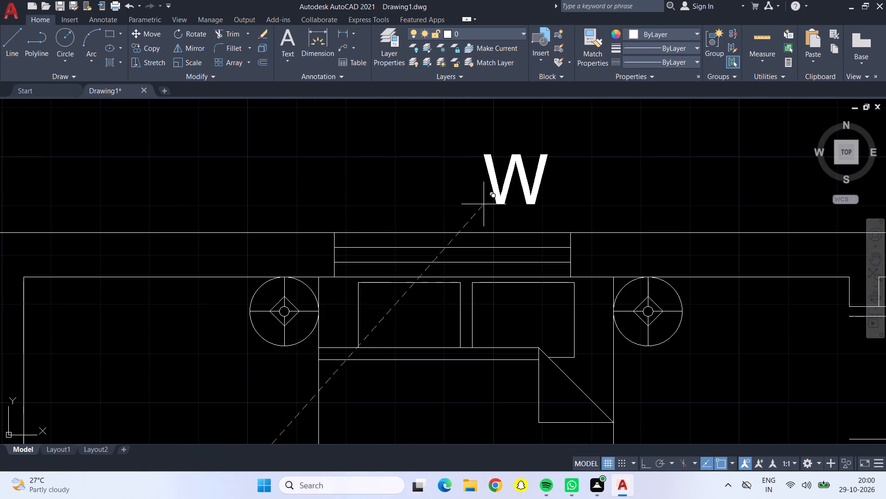
click(425, 217)
scroll(425, 217, down, 5)
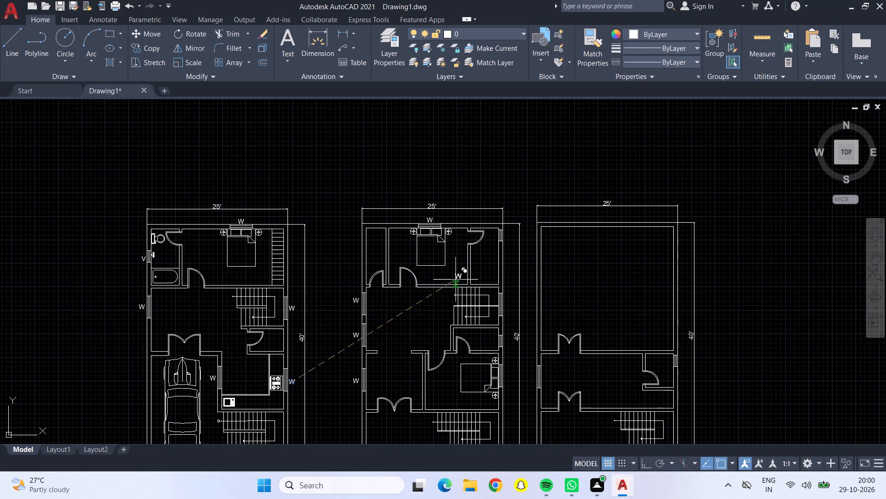
scroll(503, 310, up, 5)
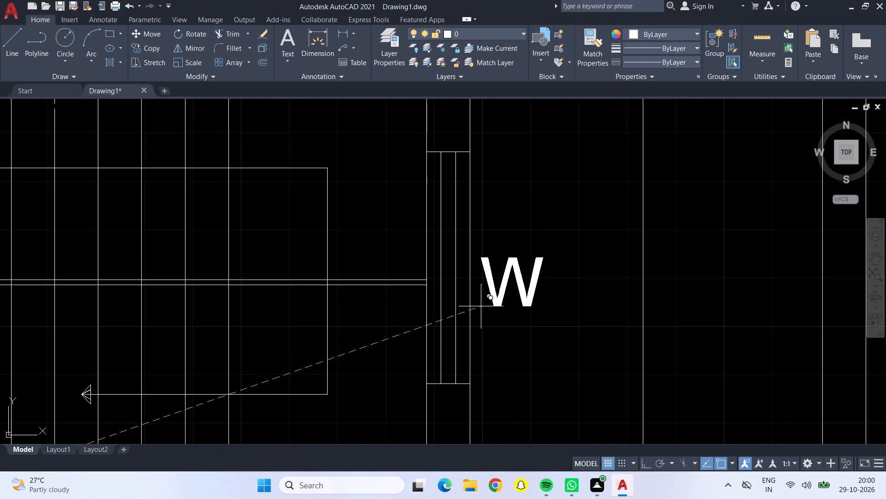
click(481, 306)
scroll(482, 305, down, 5)
scroll(479, 381, up, 5)
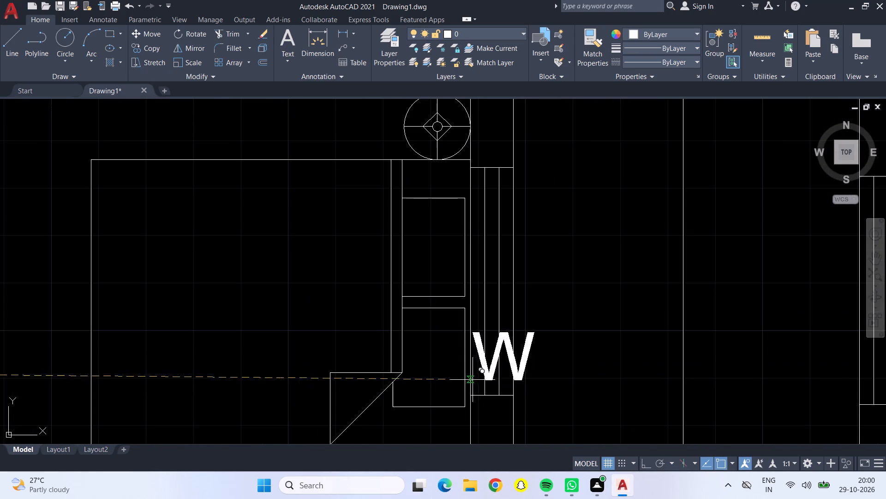
click(527, 325)
Place a W label copy beside the window on the third plan's left outer wall and end the copying.
scroll(527, 325, down, 5)
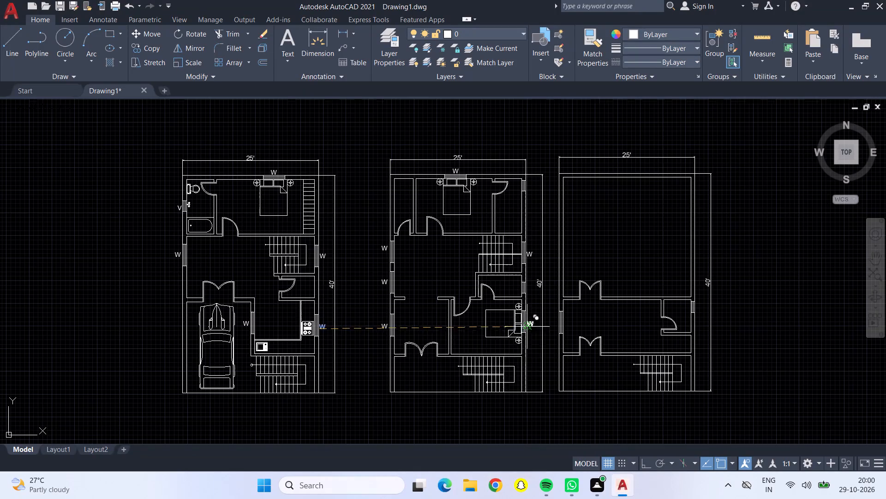
scroll(564, 322, up, 5)
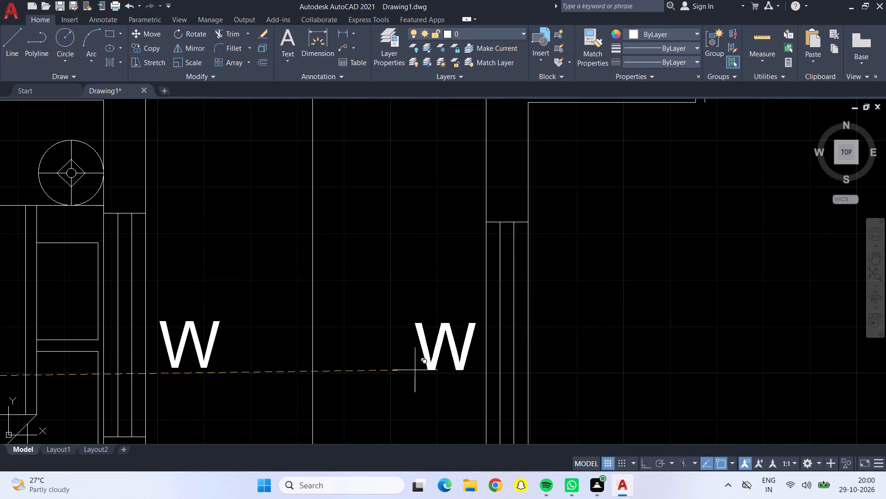
click(414, 370)
scroll(414, 370, down, 5)
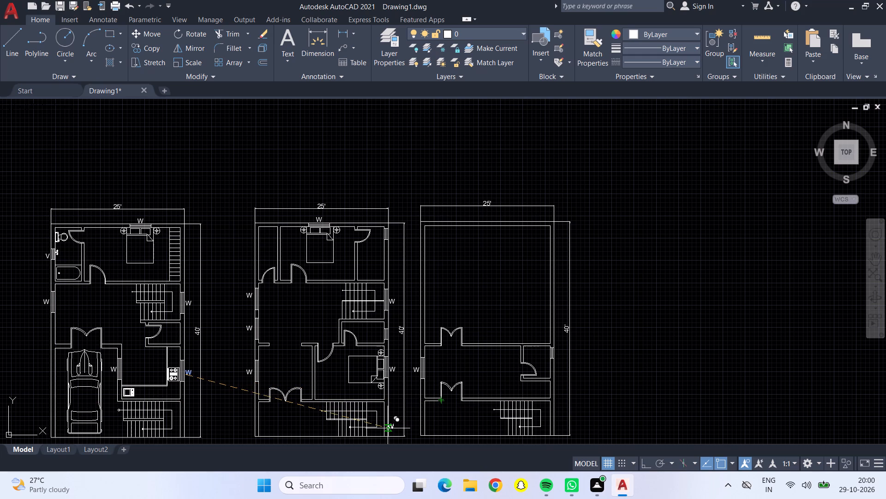
key(Escape)
Copy the V label from the first plan's bathroom ventilator beside the two ventilators on the middle plan's right outer wall.
scroll(39, 255, up, 3)
click(67, 257)
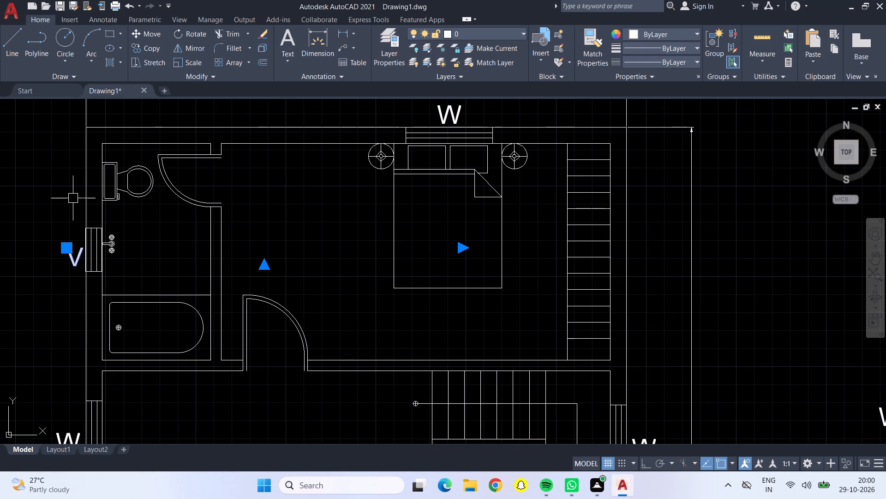
click(149, 45)
click(68, 253)
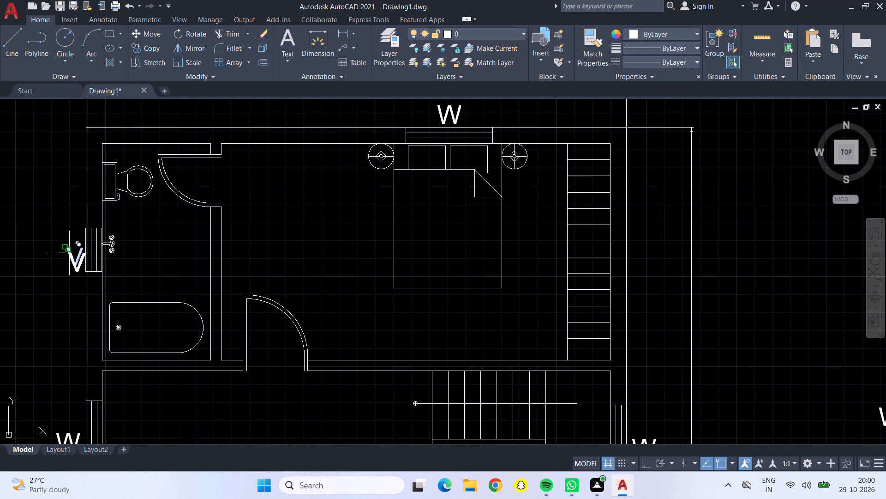
scroll(97, 262, down, 4)
scroll(305, 246, up, 5)
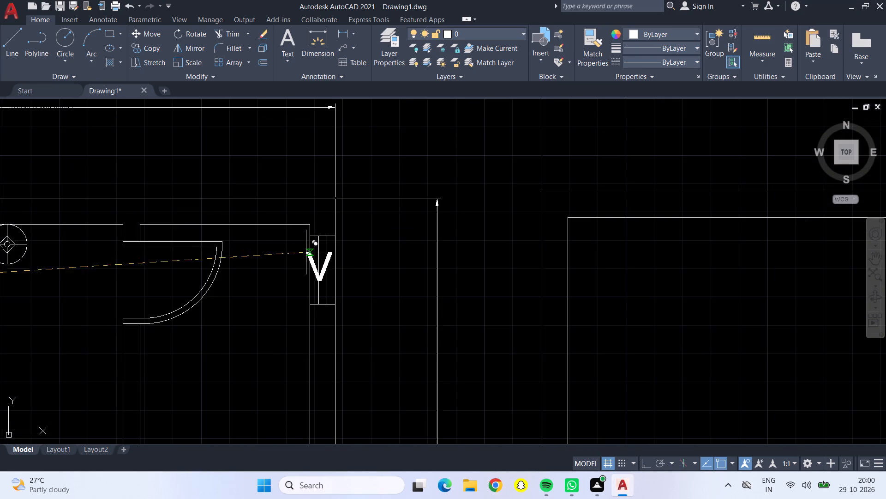
scroll(342, 257, up, 1)
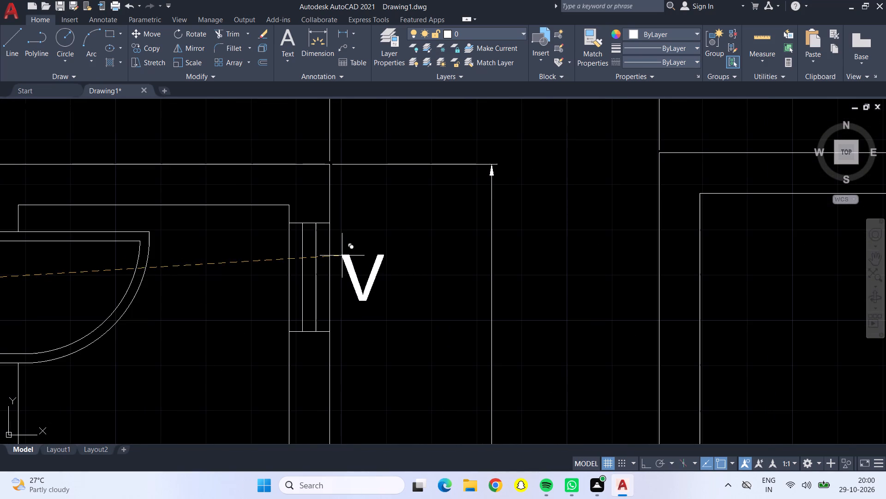
click(340, 256)
scroll(339, 256, down, 4)
middle_drag(345, 370, 332, 298)
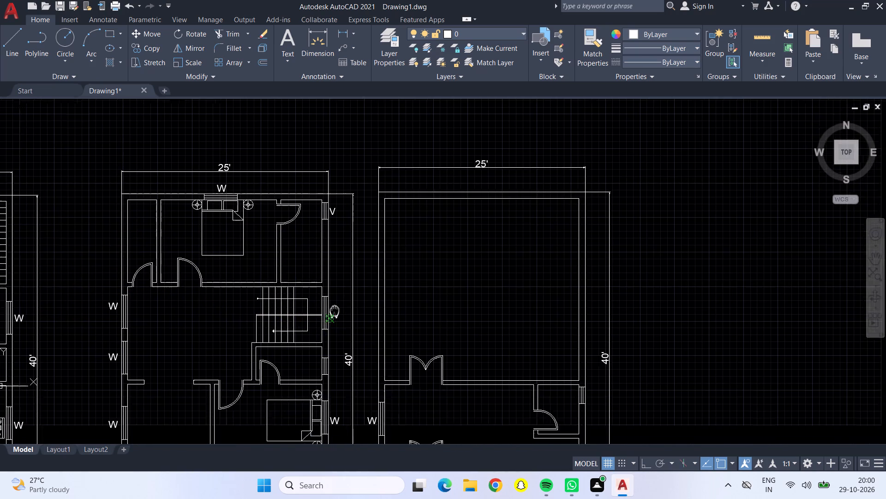
middle_drag(332, 298, 330, 247)
scroll(317, 284, up, 4)
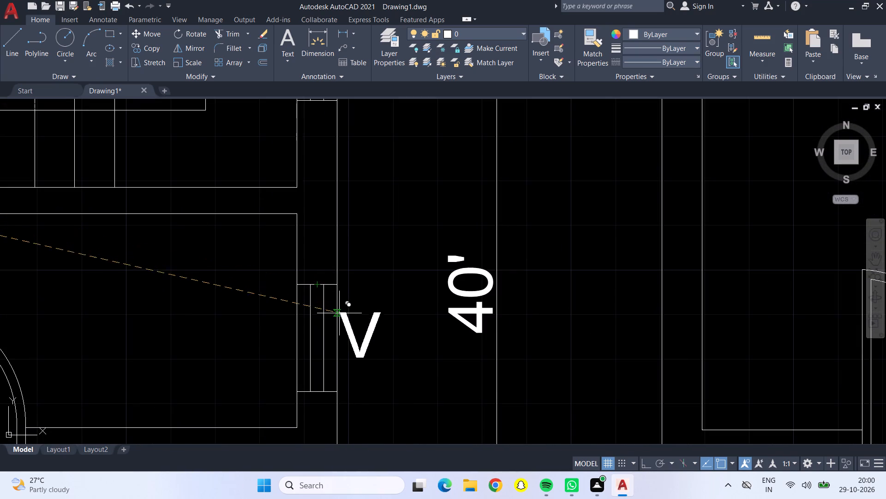
click(347, 318)
Place a V label copy beside the ventilator on the third plan's right outer wall and end the copying.
scroll(349, 319, down, 5)
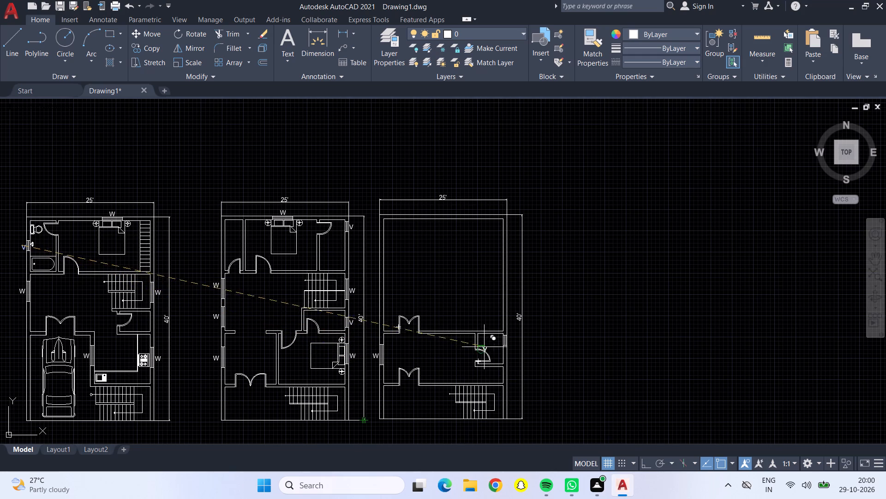
scroll(515, 337, up, 5)
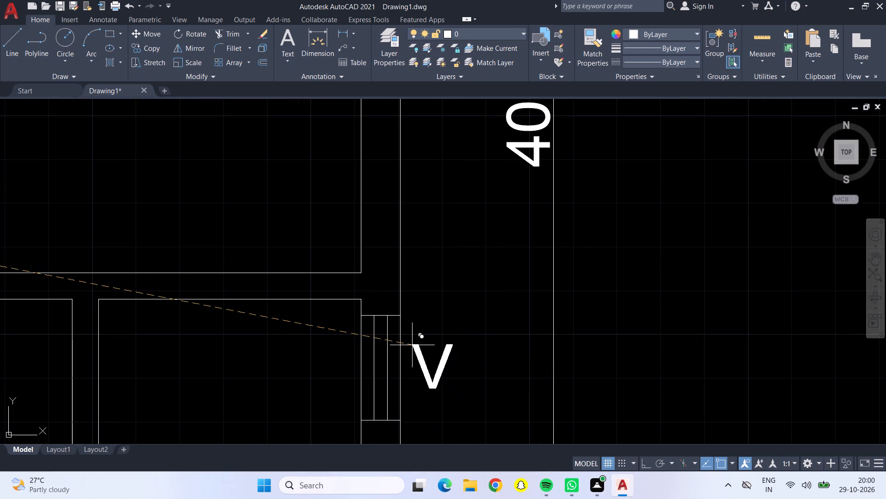
click(415, 348)
scroll(415, 353, down, 5)
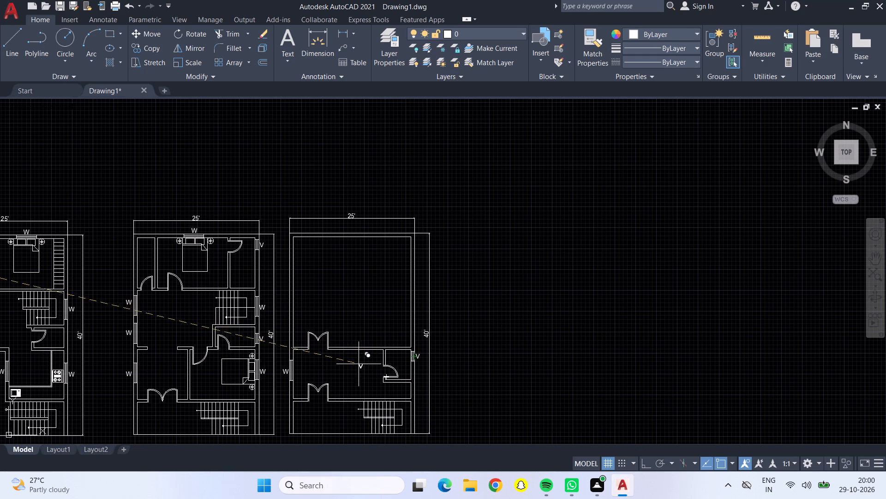
middle_drag(351, 376, 393, 326)
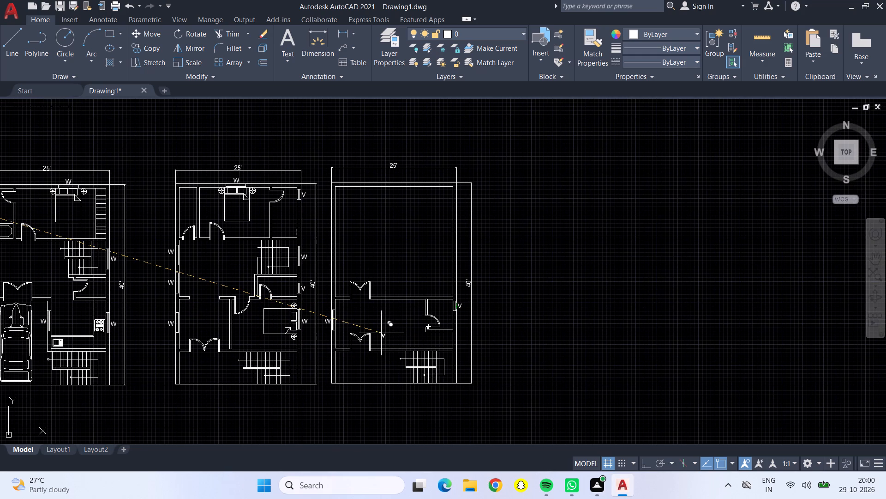
key(Escape)
Offset the bottom wall line of the middle plan's lower bedroom 2' inward to form the wardrobe front.
middle_drag(410, 257, 466, 273)
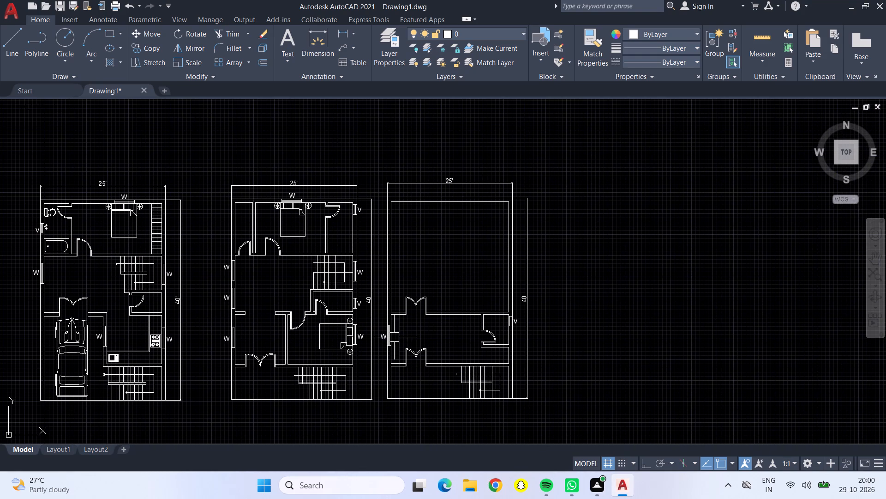
scroll(317, 361, up, 3)
middle_drag(323, 352, 322, 312)
key(o)
key(Return)
key(2)
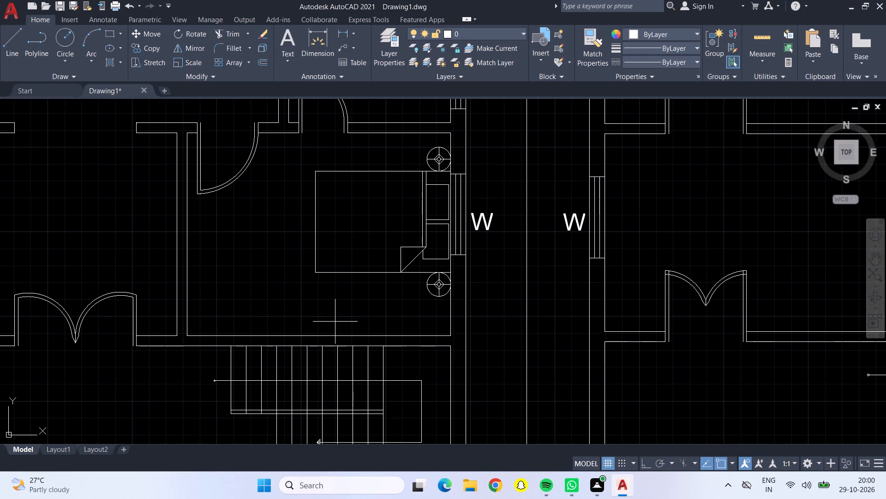
key(apostrophe)
key(Return)
click(346, 334)
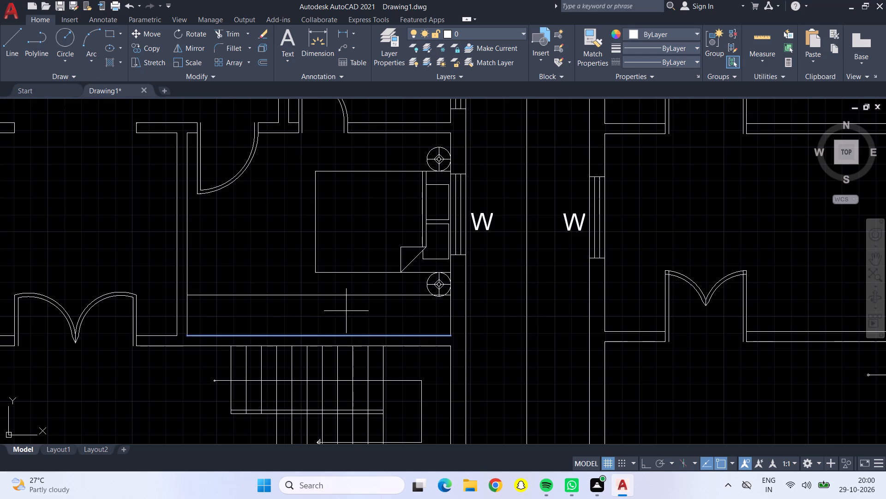
click(346, 311)
Move the lower bedroom's bed and both round bedside tables slightly upward, clear of the wardrobe line.
scroll(442, 295, up, 3)
scroll(443, 280, down, 1)
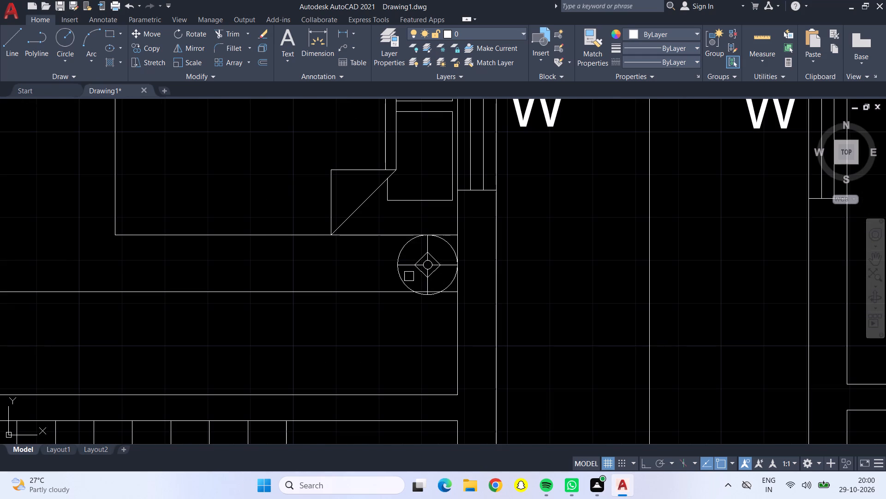
middle_drag(372, 267, 365, 398)
scroll(365, 398, down, 1)
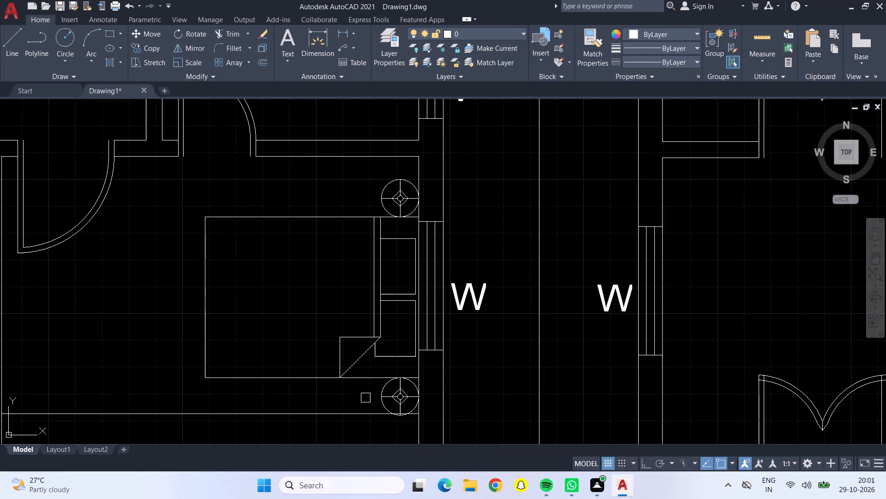
click(393, 183)
key(Escape)
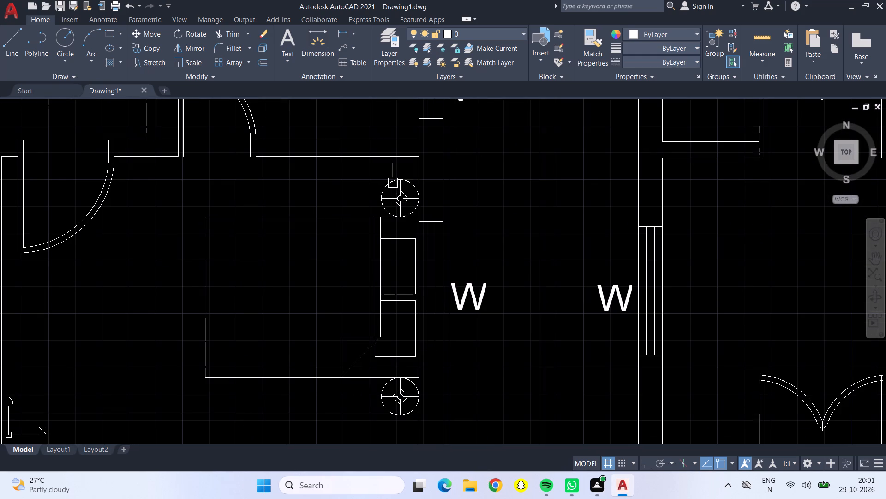
click(395, 191)
click(383, 292)
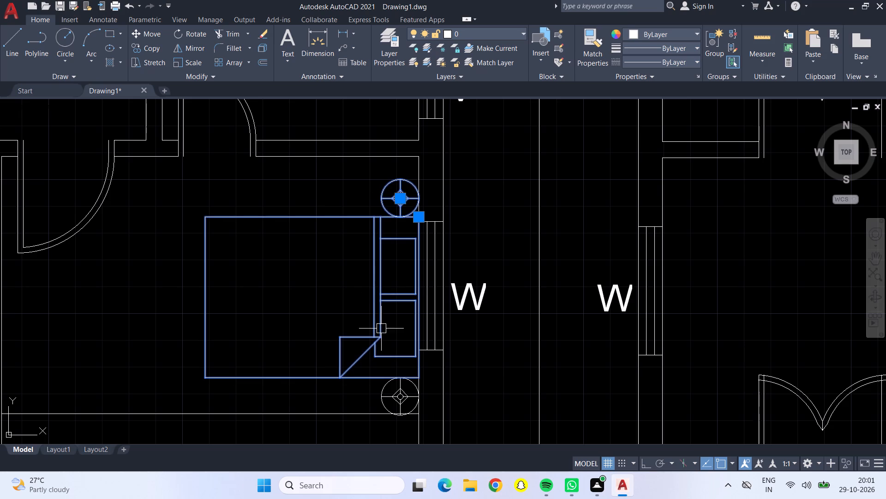
click(401, 401)
click(148, 33)
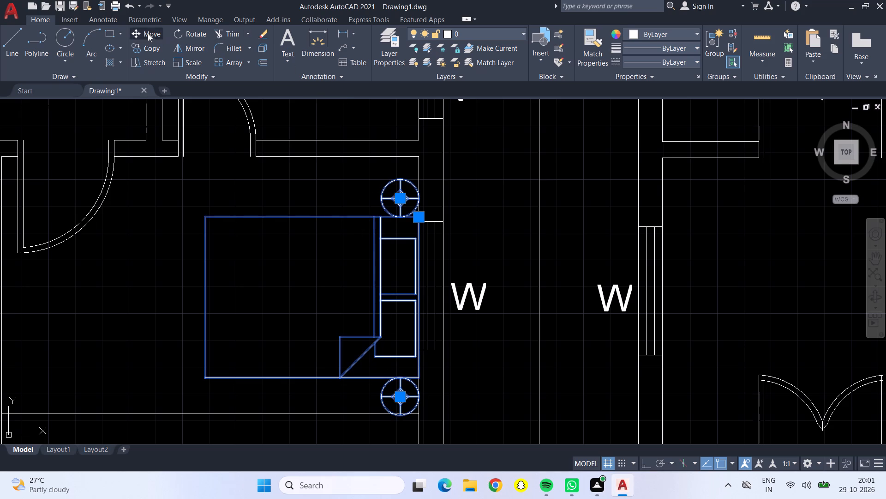
click(400, 179)
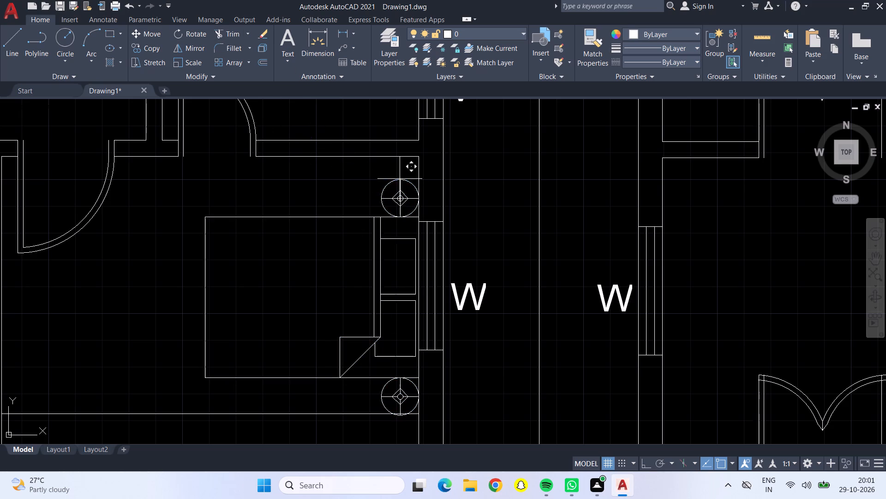
click(400, 173)
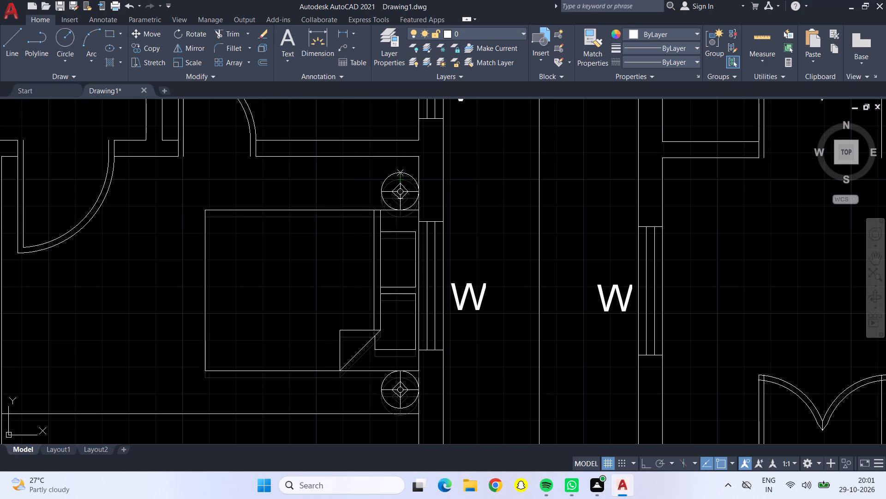
Offset the lower bedroom's left inner wall line rightward at 9" spacing, making the first four vertical wardrobe lines.
scroll(372, 249, down, 2)
scroll(347, 324, up, 2)
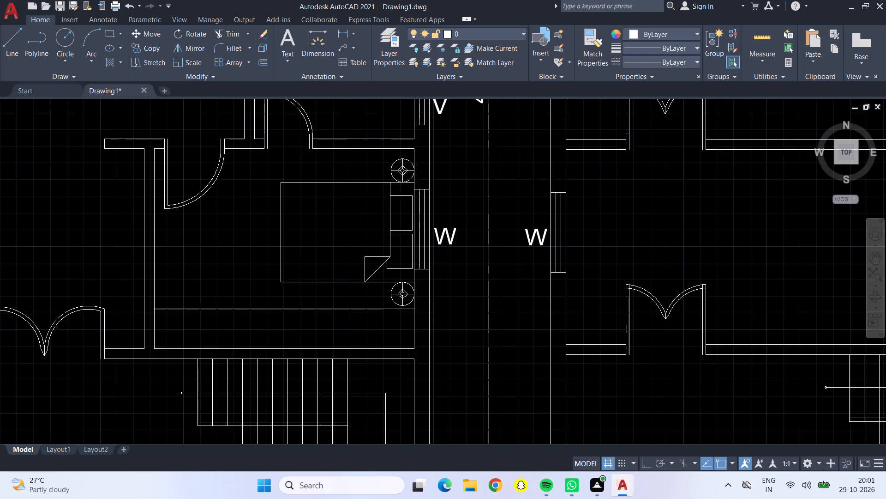
middle_drag(347, 324, 359, 276)
key(o)
key(Return)
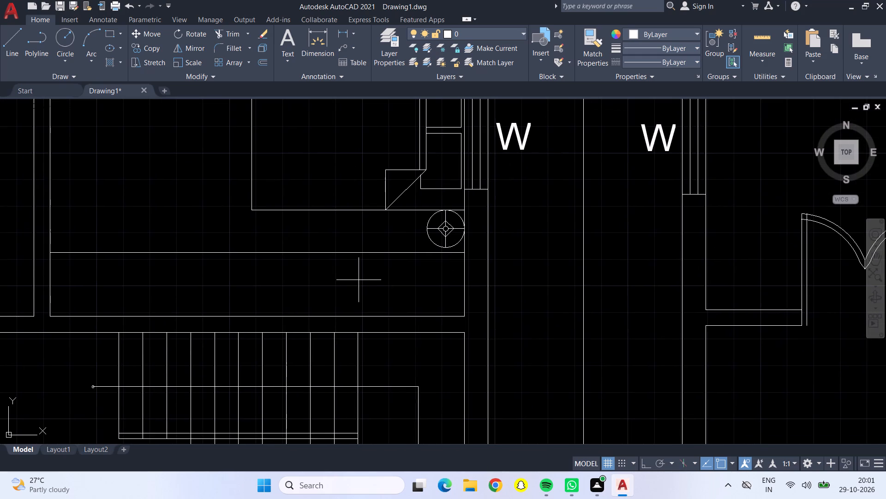
key(9)
key(shift+quotedbl)
key(Return)
click(49, 272)
click(114, 302)
click(75, 287)
click(117, 306)
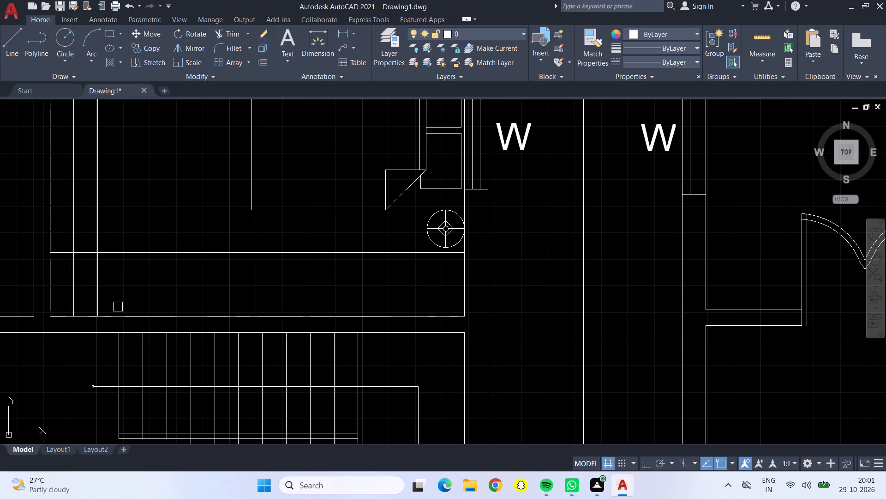
click(97, 294)
click(144, 298)
click(123, 290)
click(162, 302)
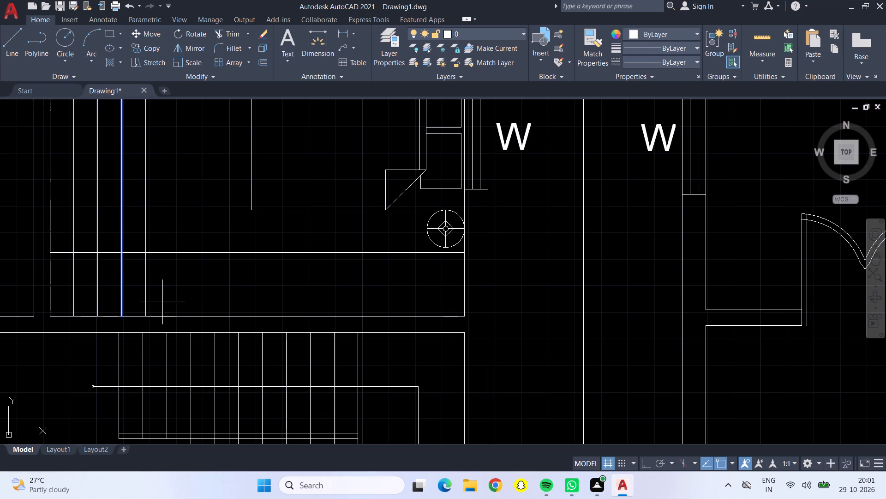
Continue the 9" offsets rightward from the last vertical line, adding seven more wardrobe lines.
click(145, 298)
click(184, 303)
click(170, 297)
click(213, 309)
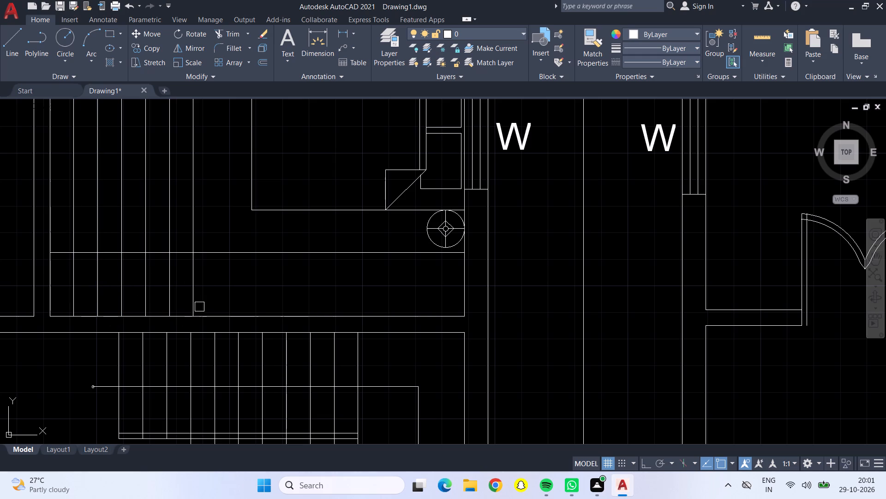
click(194, 296)
click(227, 299)
click(213, 296)
click(245, 296)
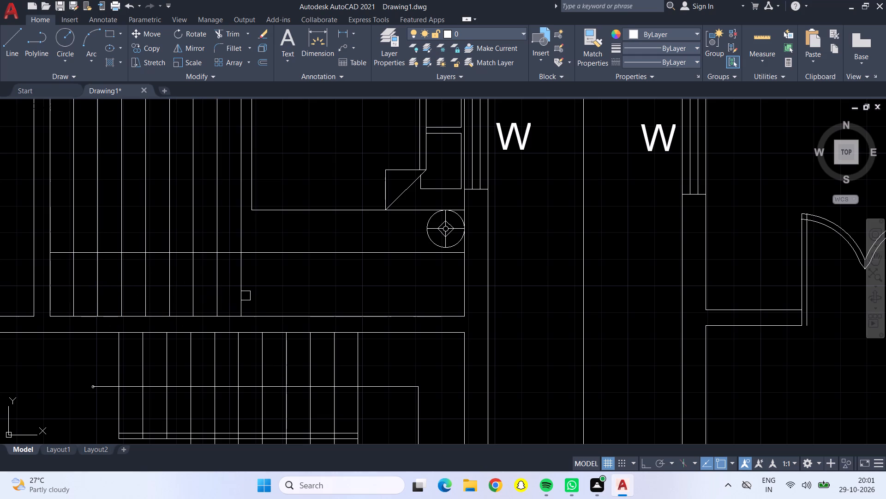
click(239, 292)
click(296, 301)
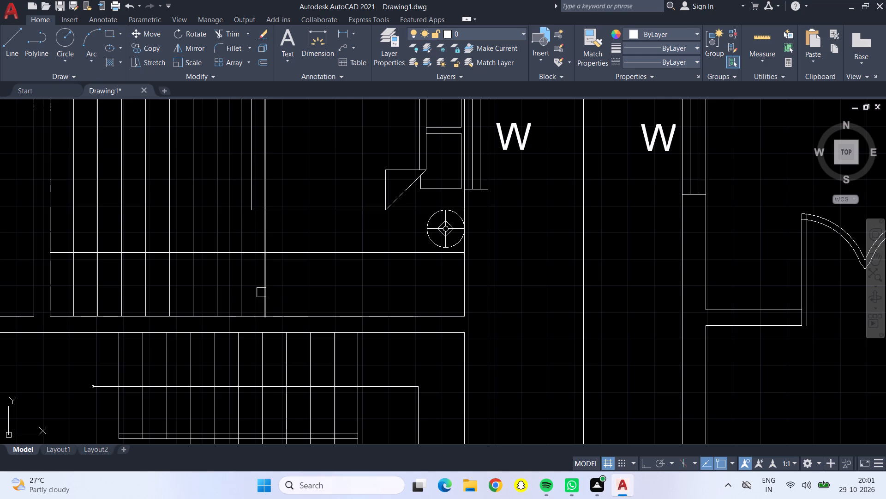
click(269, 292)
click(354, 311)
click(292, 287)
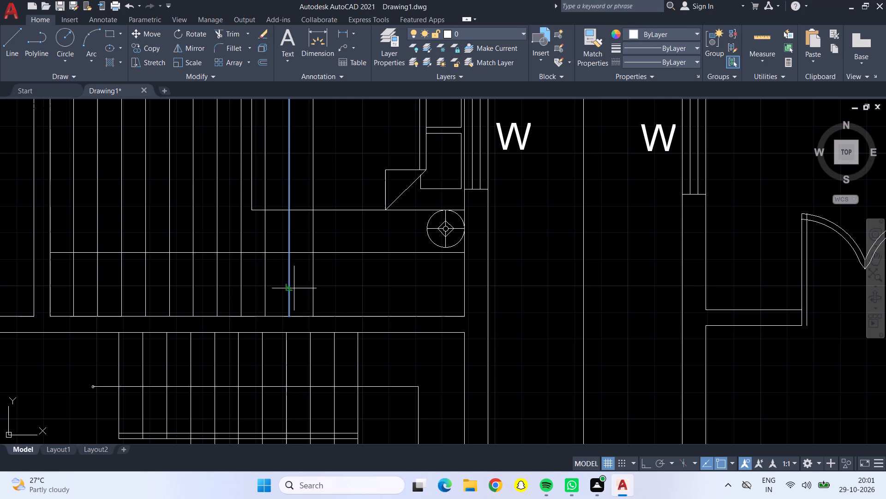
click(304, 294)
Add six more vertical lines at 9" offsets, continuing the wardrobe division to the bedroom's right wall.
scroll(337, 298, down, 2)
scroll(328, 274, up, 3)
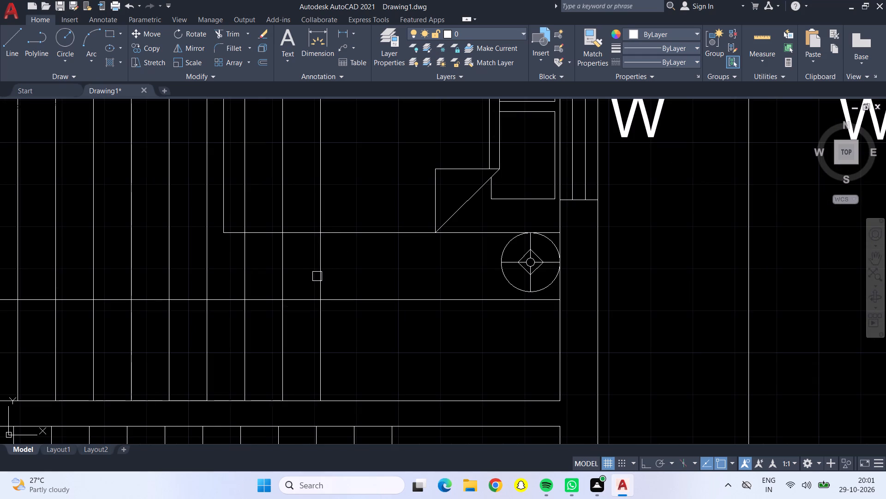
click(323, 278)
click(355, 297)
click(354, 285)
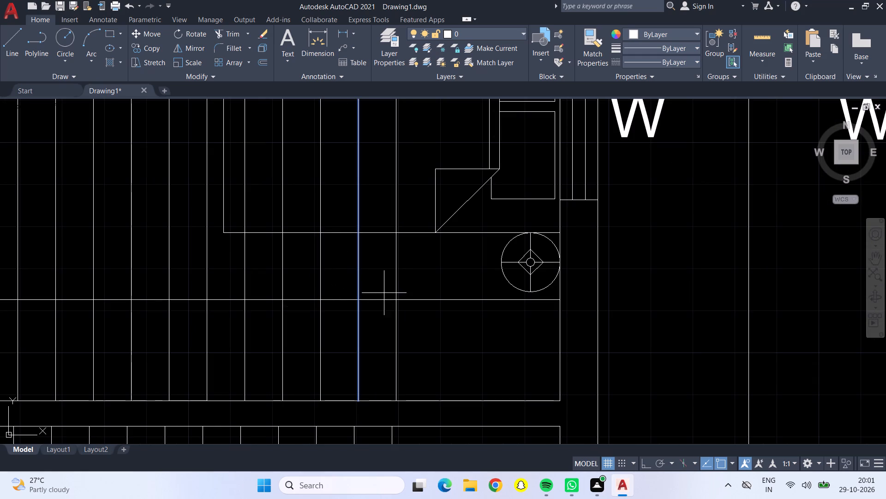
click(384, 293)
click(400, 288)
click(427, 288)
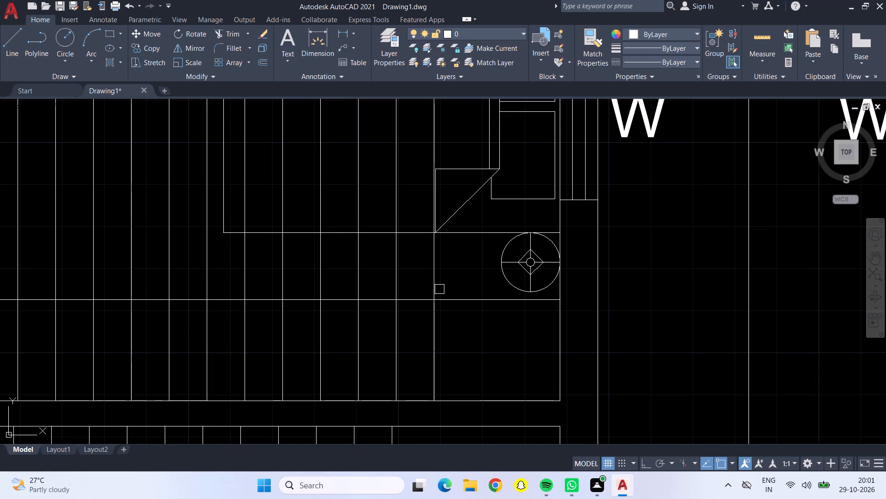
drag(431, 288, 437, 287)
drag(533, 282, 526, 282)
click(472, 279)
click(516, 288)
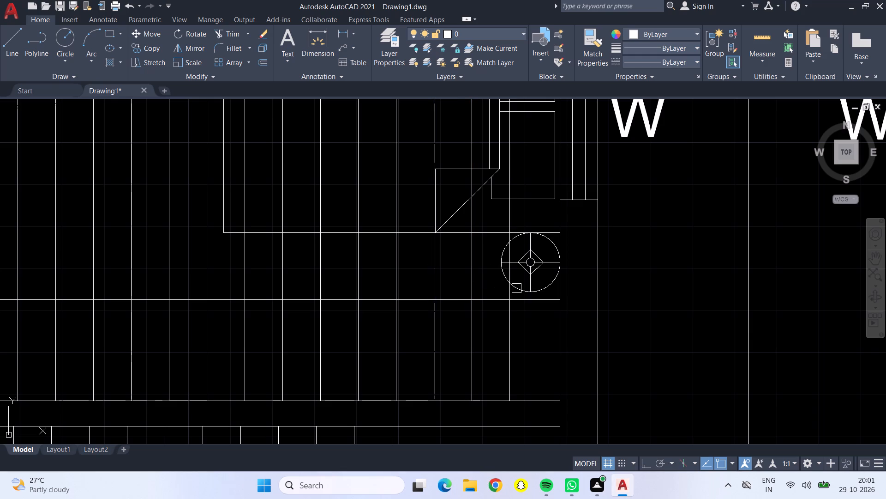
click(509, 329)
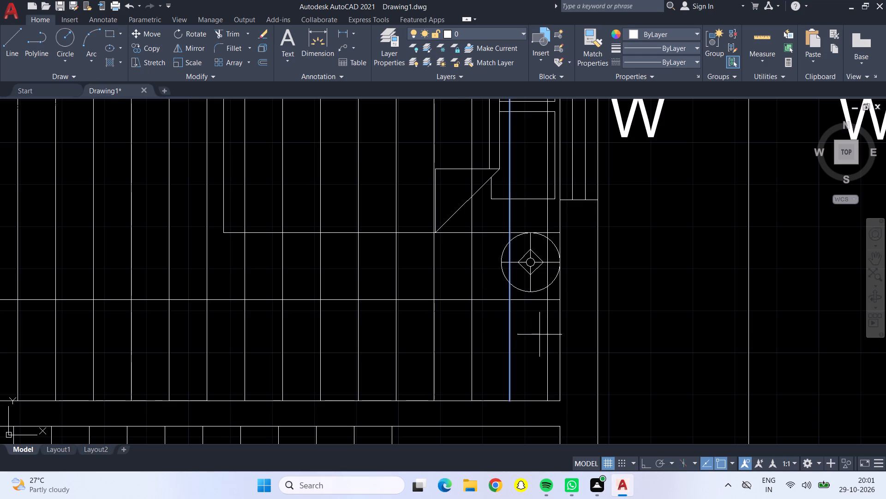
click(541, 335)
Trim the vertical lines just above the wardrobe front line, across the bedroom from the left wall to the lower bedside table.
scroll(509, 340, down, 2)
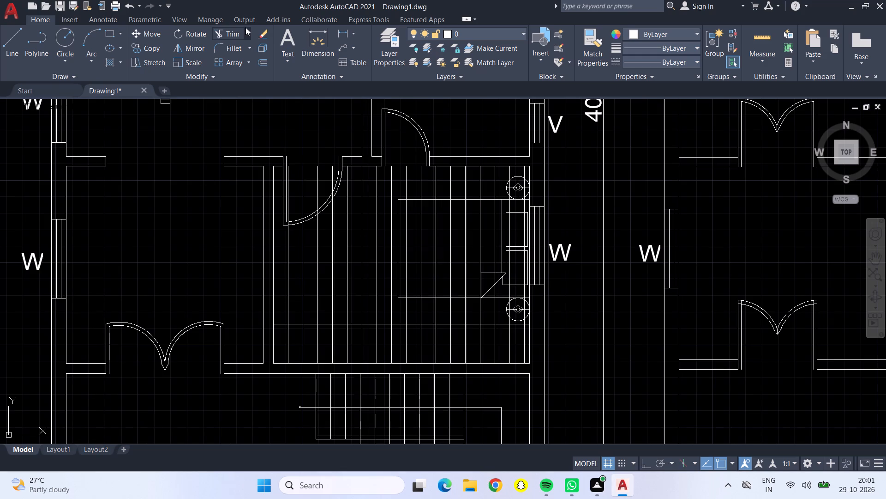
click(220, 32)
scroll(274, 297, up, 2)
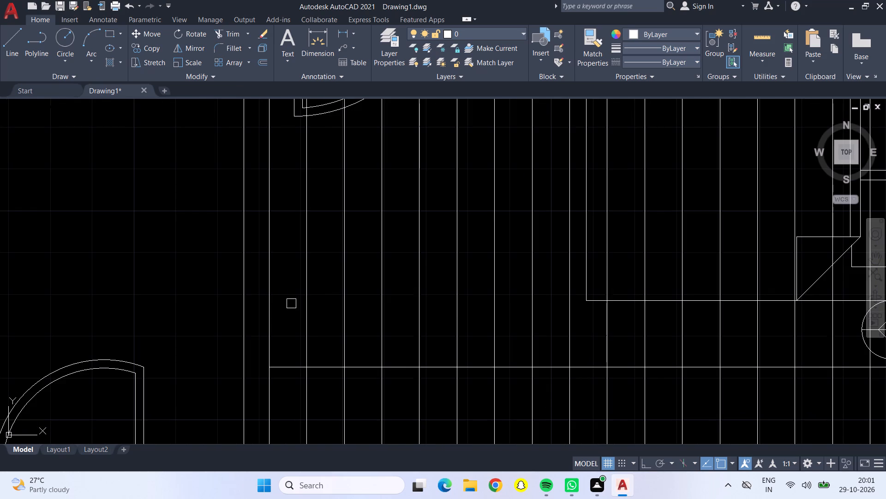
drag(291, 304, 629, 332)
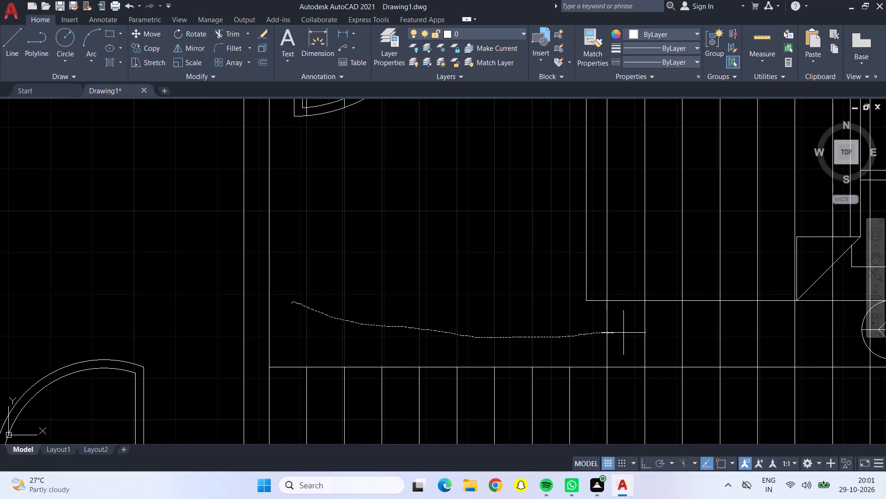
drag(629, 332, 636, 332)
middle_drag(640, 333, 491, 327)
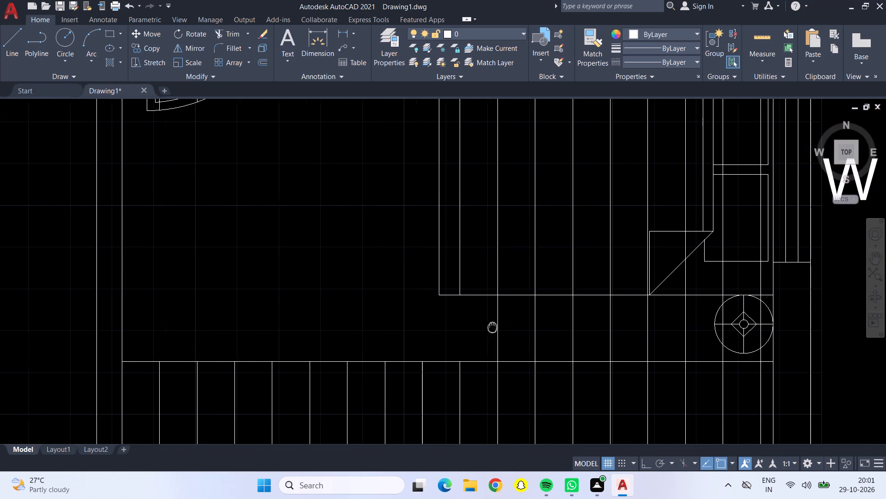
middle_drag(491, 327, 491, 327)
drag(473, 322, 718, 323)
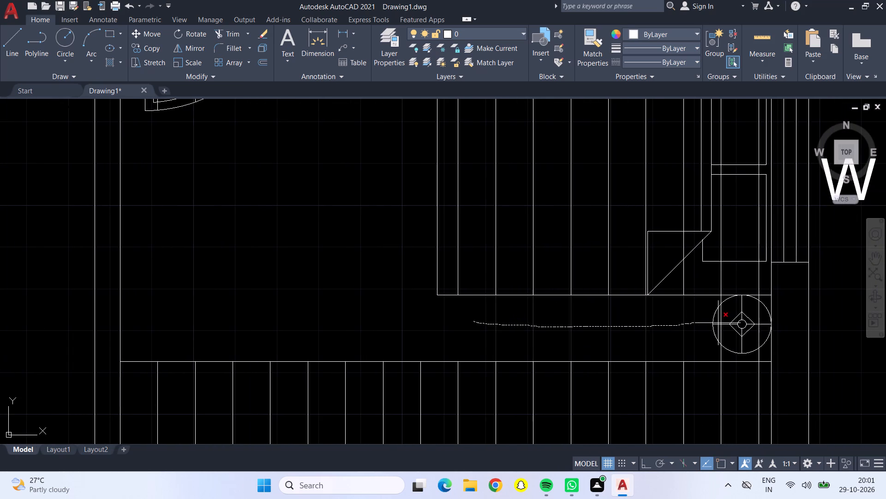
drag(718, 323, 763, 329)
Trim the leftover vertical line pieces around the lower bedside table, just above the wardrobe front line in the lower bedroom.
click(719, 351)
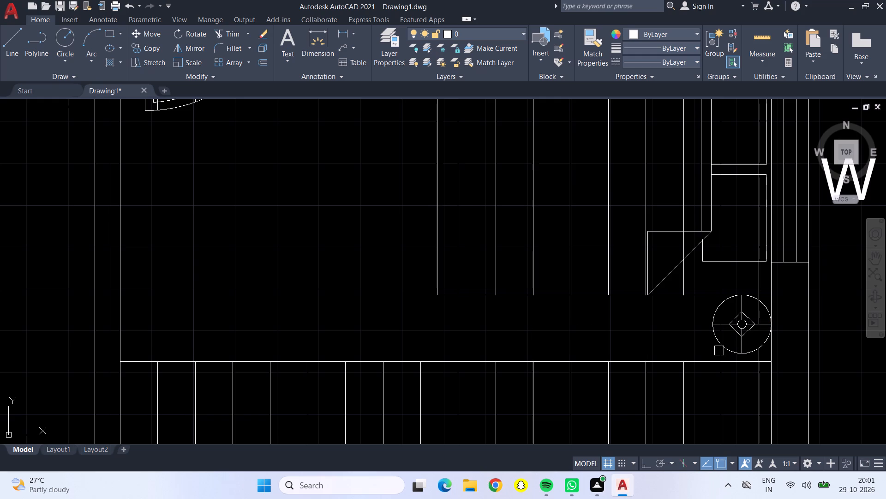
click(719, 339)
click(723, 335)
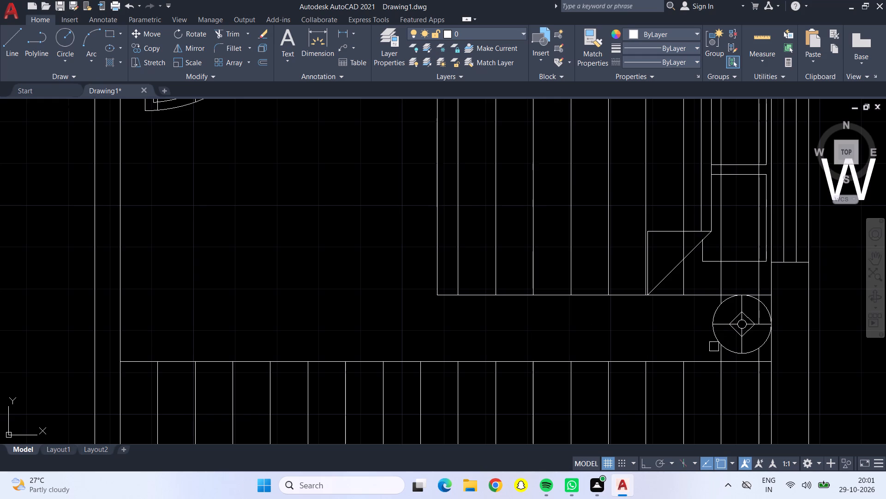
click(718, 348)
click(719, 355)
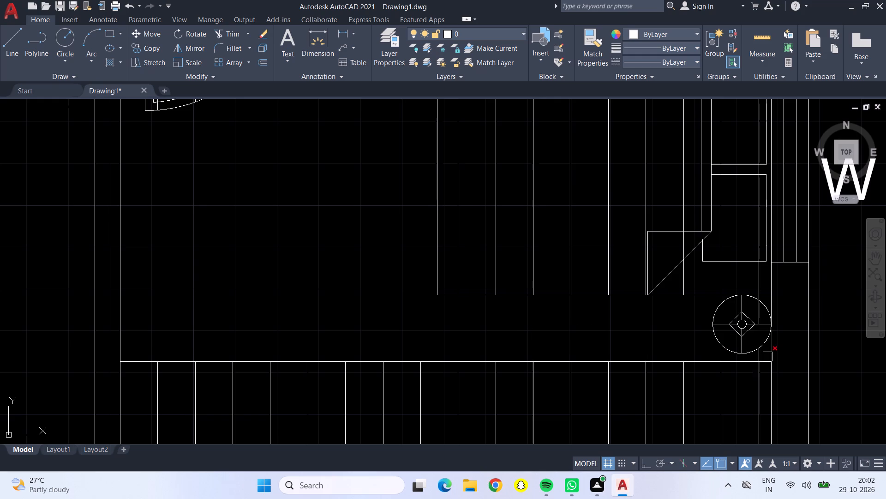
click(758, 354)
click(761, 354)
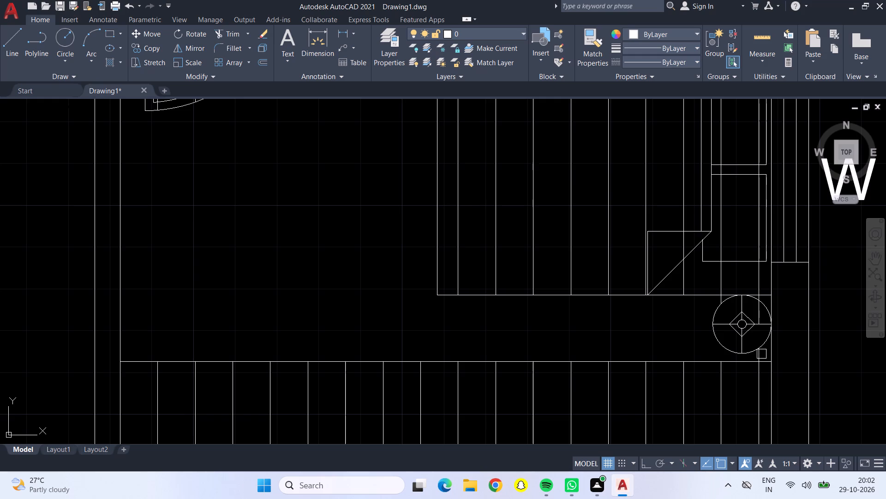
click(761, 353)
scroll(761, 353, up, 2)
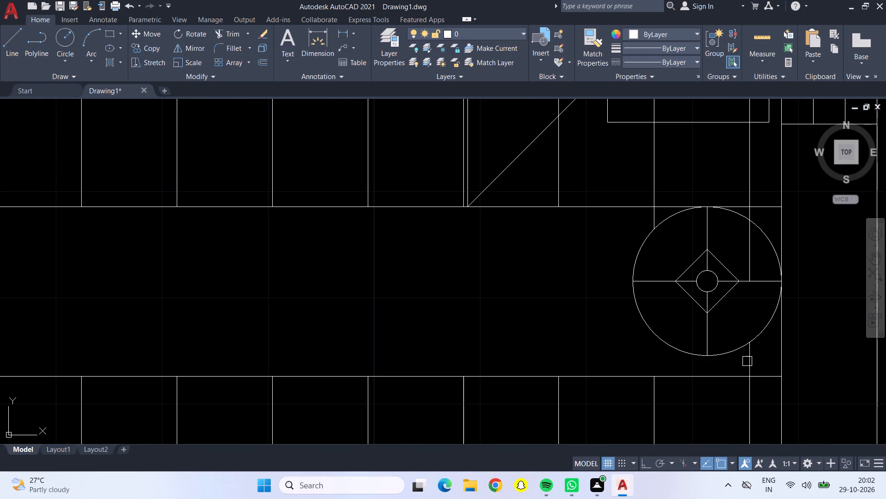
click(750, 361)
scroll(755, 363, down, 3)
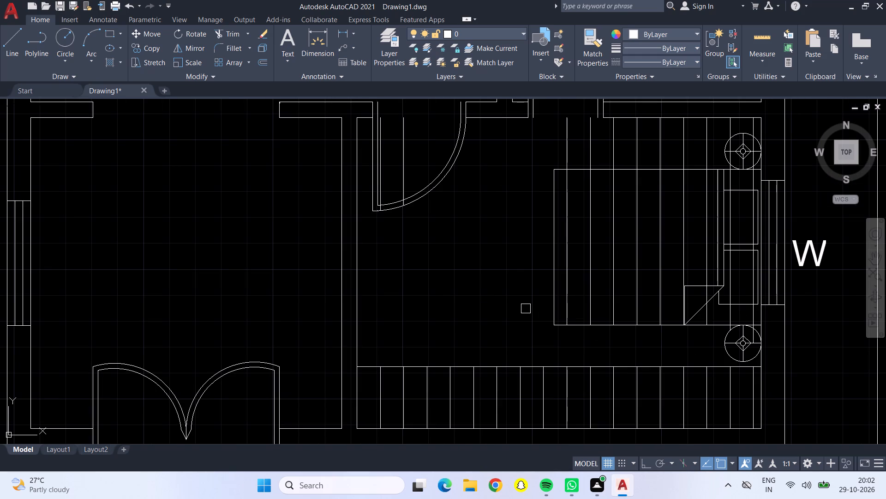
key(Escape)
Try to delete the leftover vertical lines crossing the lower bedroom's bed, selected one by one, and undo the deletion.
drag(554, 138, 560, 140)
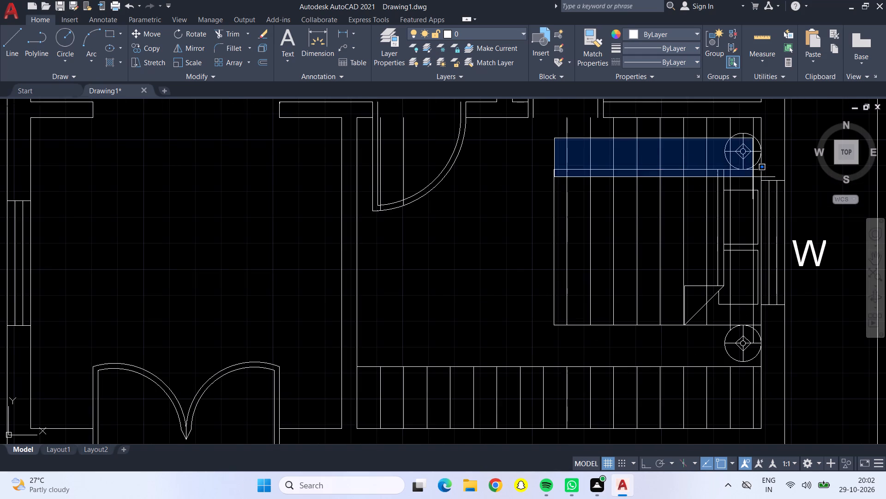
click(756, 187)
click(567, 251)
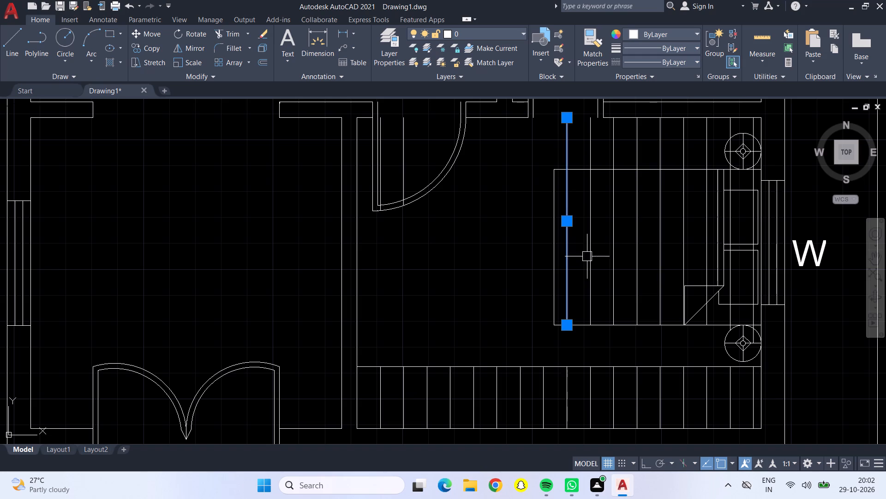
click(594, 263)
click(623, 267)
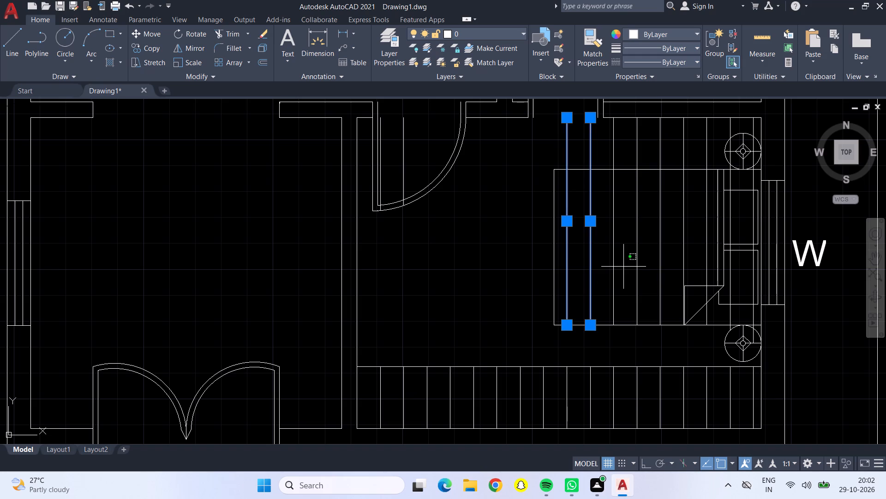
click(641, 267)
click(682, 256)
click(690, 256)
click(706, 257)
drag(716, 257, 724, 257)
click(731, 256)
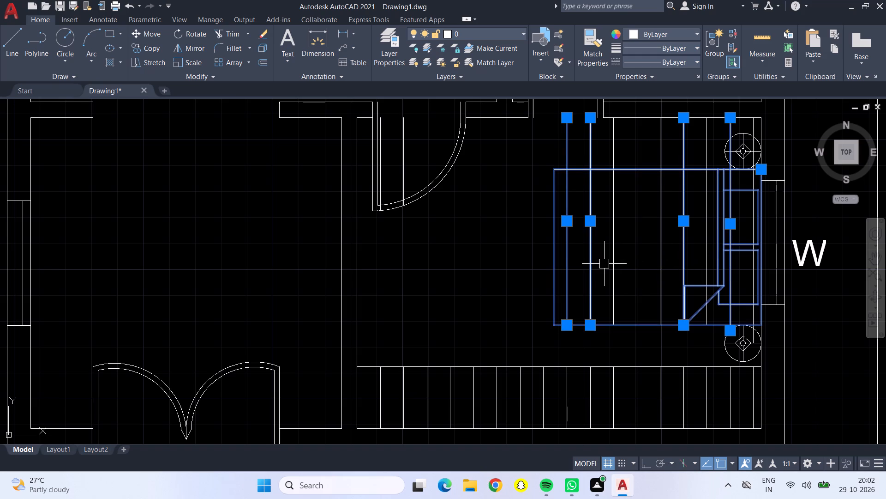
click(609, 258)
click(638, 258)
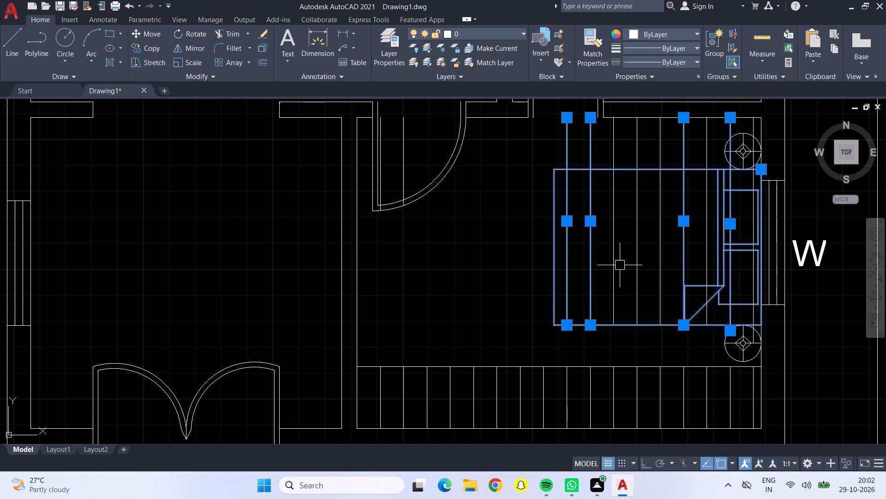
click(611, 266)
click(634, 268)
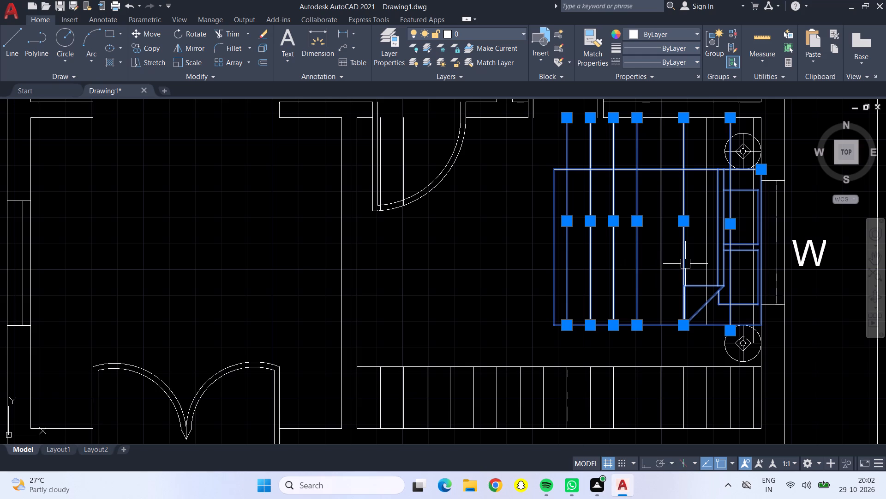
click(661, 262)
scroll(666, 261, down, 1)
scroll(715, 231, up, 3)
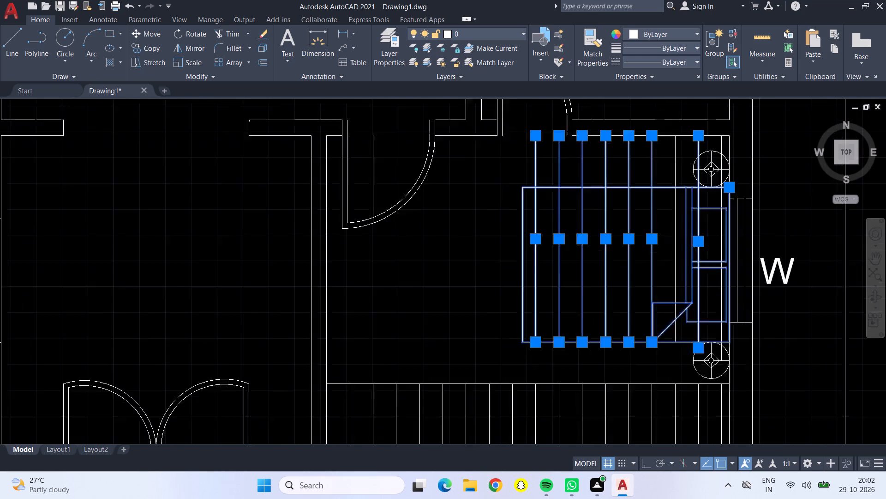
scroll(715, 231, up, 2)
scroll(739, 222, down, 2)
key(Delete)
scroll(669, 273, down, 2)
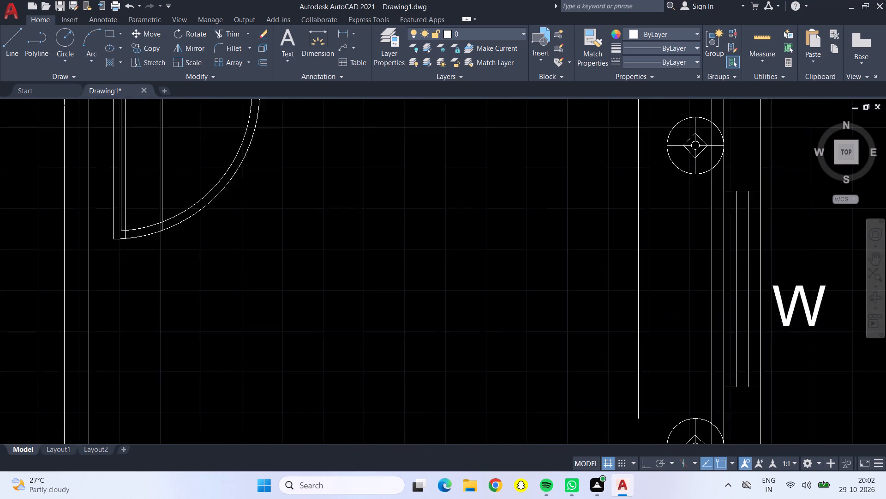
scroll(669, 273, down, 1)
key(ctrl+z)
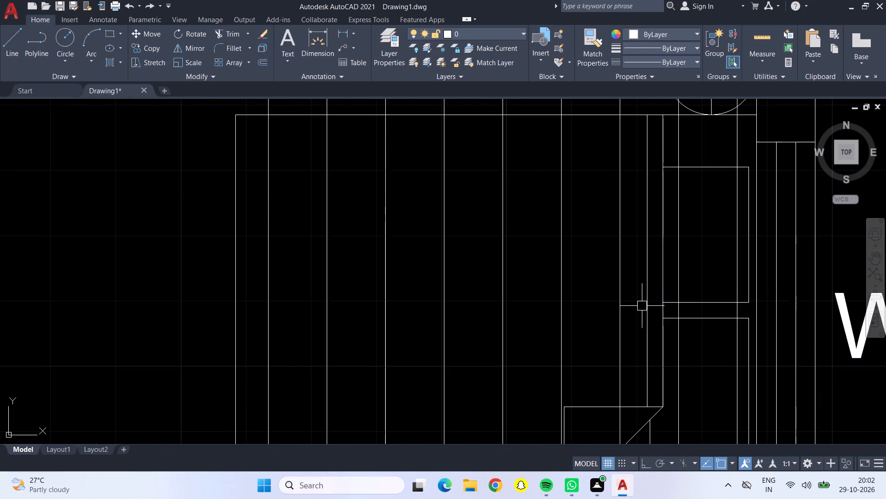
Delete the nine leftover vertical lines crossing the lower bedroom's bed and upper bedside table, keeping the furniture.
scroll(594, 278, down, 1)
middle_drag(623, 159, 623, 162)
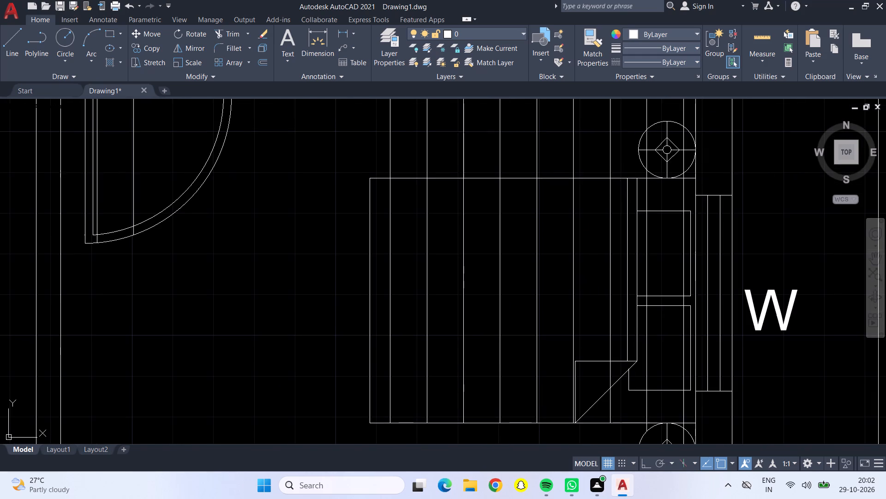
middle_drag(623, 162, 588, 247)
click(609, 202)
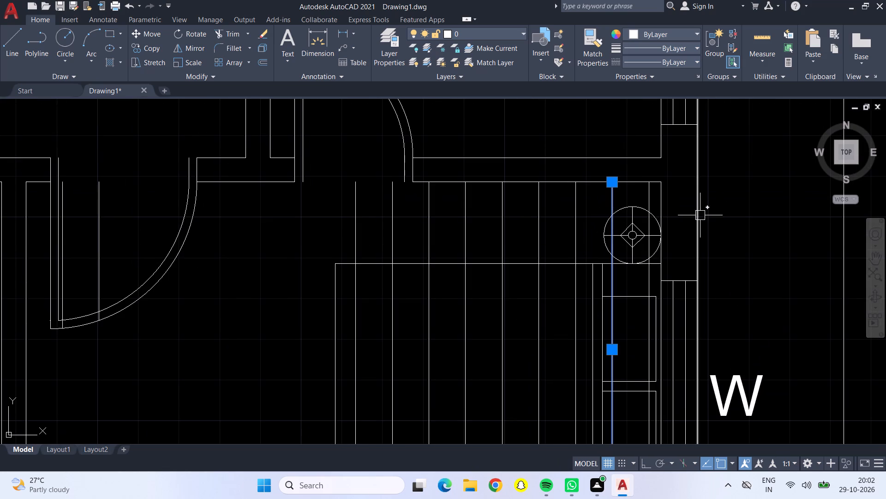
click(647, 193)
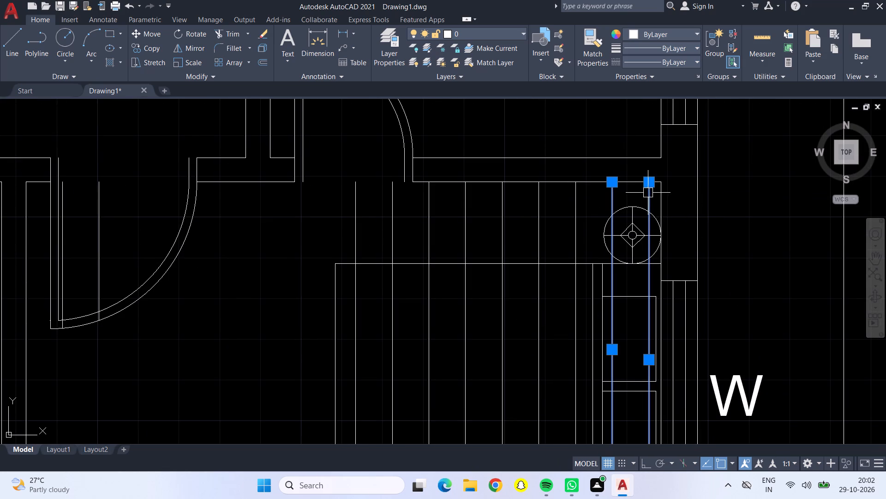
key(Delete)
click(579, 201)
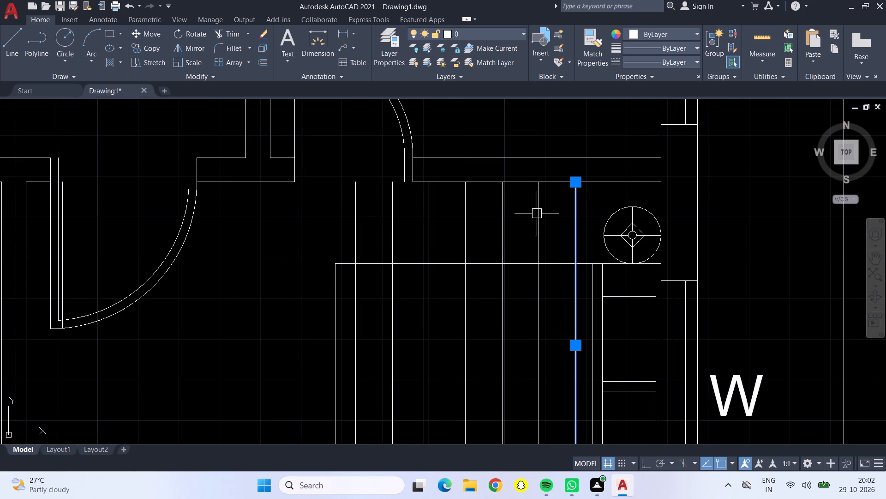
drag(549, 220, 349, 220)
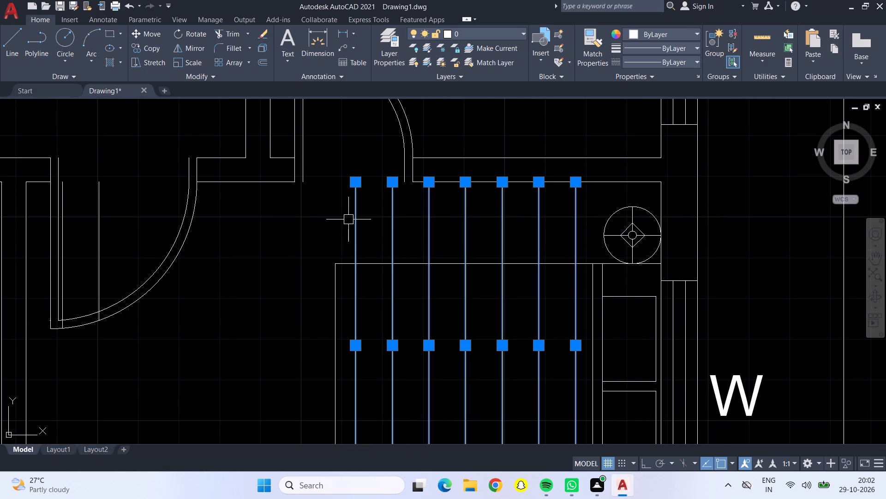
key(Delete)
Offset the left inner wall line of the middle plan's upper bedroom 2' rightward for the wardrobe front.
scroll(452, 278, down, 3)
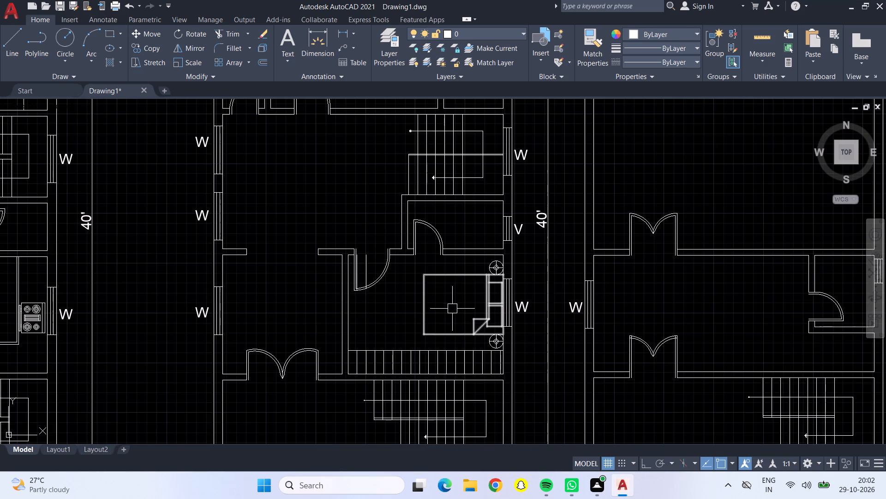
middle_drag(374, 317, 404, 393)
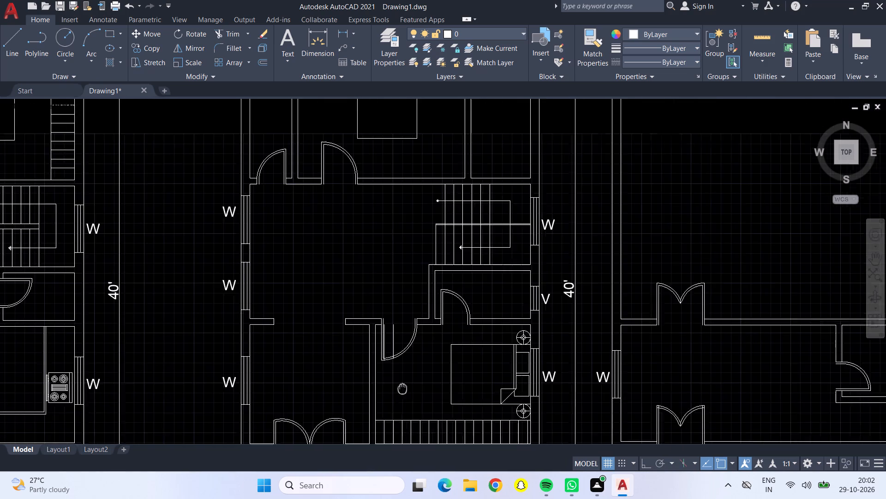
middle_drag(404, 393, 436, 457)
scroll(436, 457, up, 1)
middle_drag(362, 159, 405, 218)
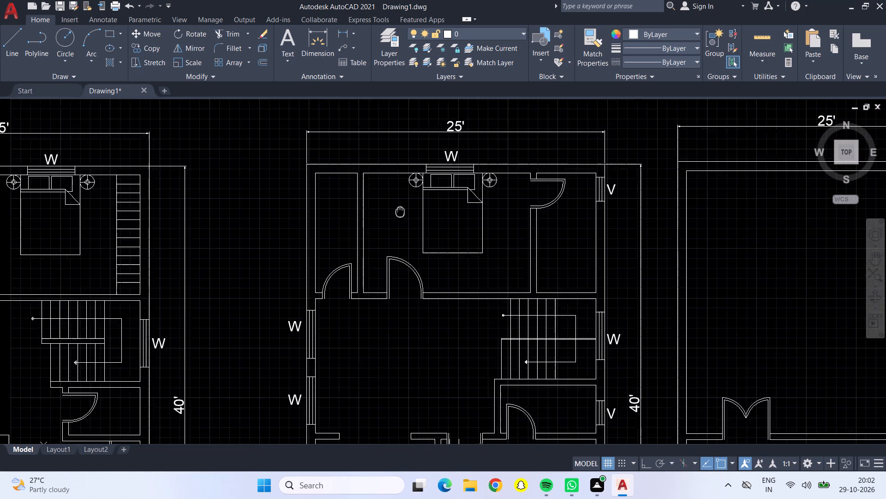
middle_drag(405, 218, 447, 286)
scroll(451, 291, up, 1)
middle_drag(451, 291, 448, 247)
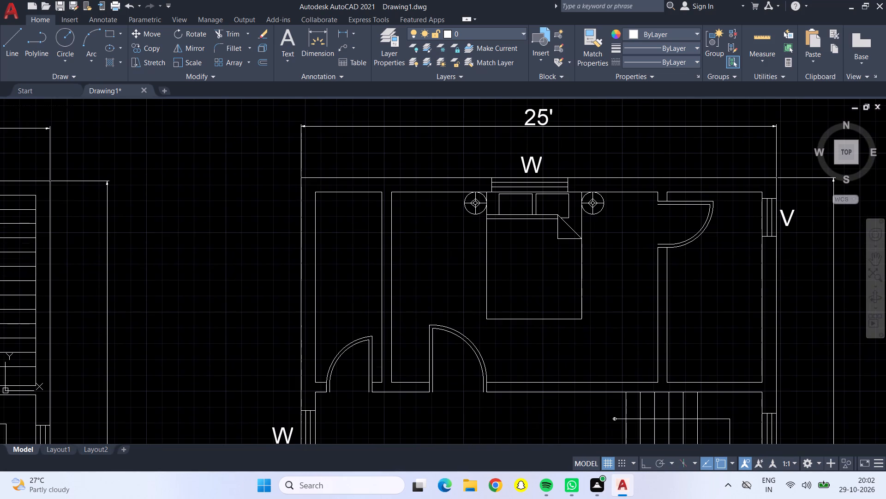
key(Escape)
key(o)
key(Return)
text(2')
key(Return)
click(396, 240)
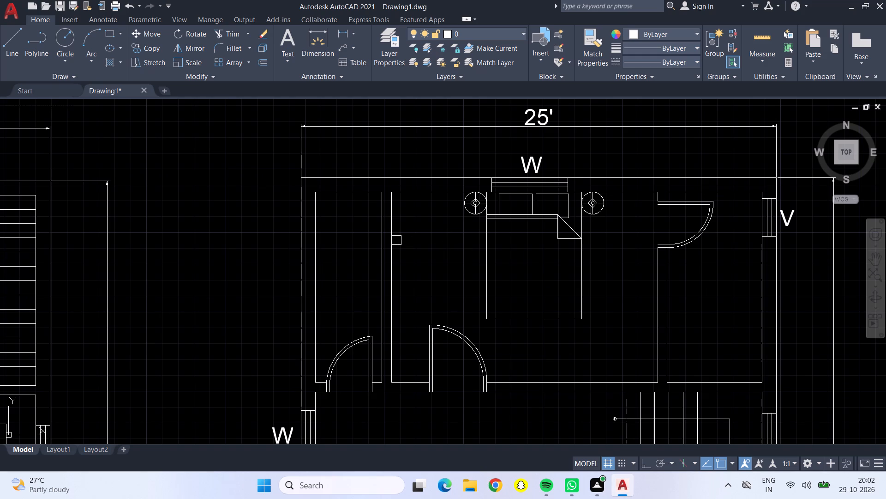
click(393, 239)
click(446, 253)
scroll(417, 354, up, 2)
scroll(415, 337, down, 1)
key(Escape)
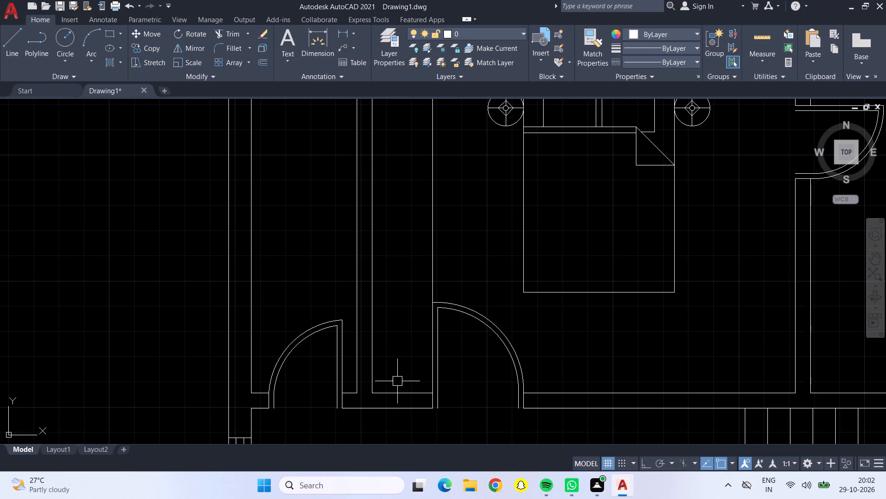
Draw a horizontal line across the upper bedroom's wardrobe strip, just above the door, from the front line to the left wall.
click(13, 46)
drag(434, 289, 429, 288)
click(369, 290)
key(Escape)
Offset the divider line repeatedly upward at 9" spacing to fill the wardrobe in the middle plan's upper bedroom up to the top wall.
scroll(395, 282, down, 2)
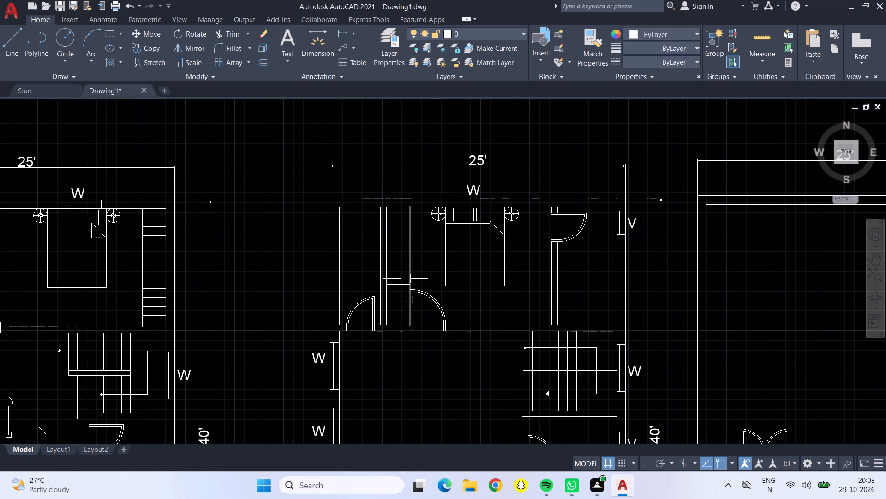
key(o)
key(Return)
key(9)
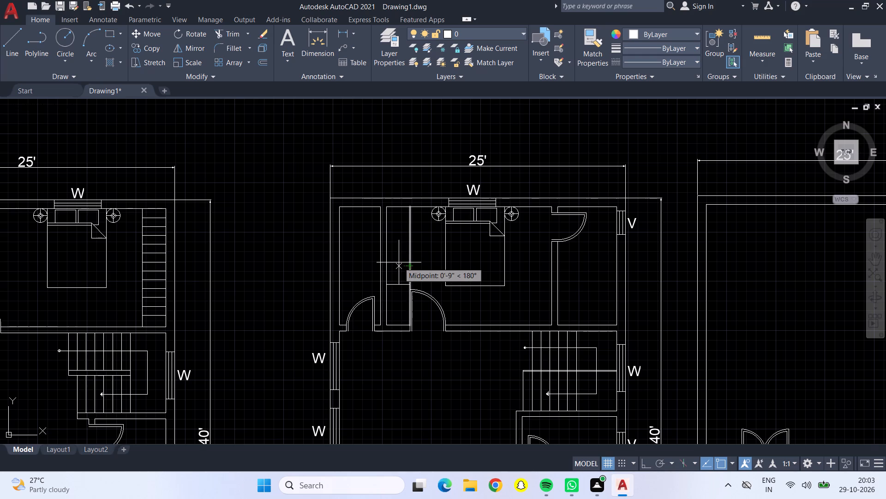
key(shift+quotedbl)
key(Return)
scroll(403, 217, up, 3)
scroll(379, 359, down, 1)
click(371, 438)
click(383, 376)
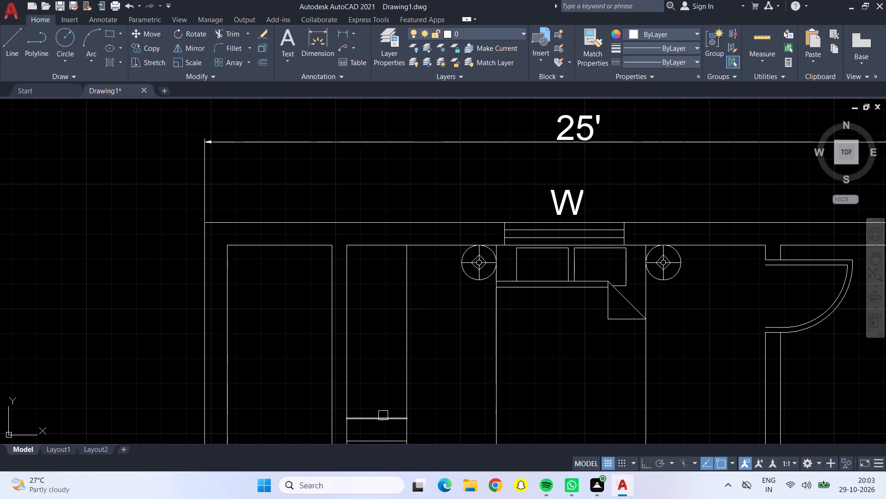
drag(383, 418, 379, 394)
click(380, 378)
drag(381, 394, 382, 389)
click(393, 337)
click(389, 370)
click(393, 333)
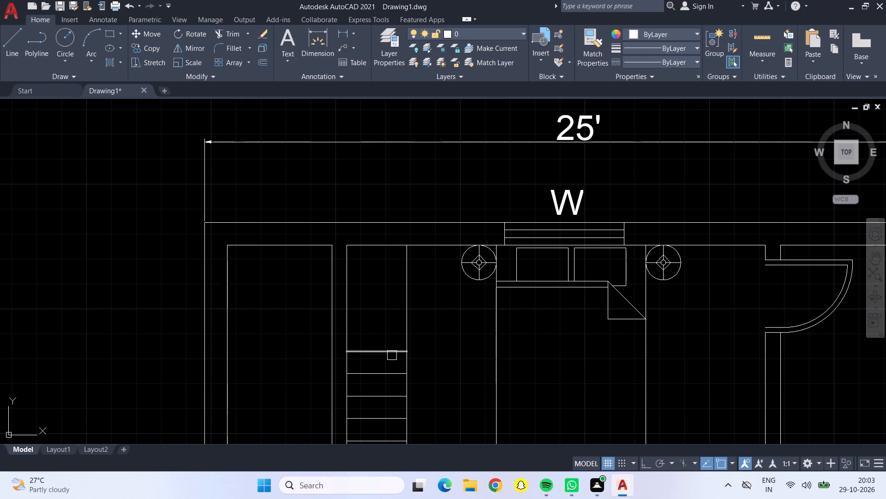
click(392, 347)
click(396, 294)
click(389, 329)
drag(395, 263, 397, 274)
drag(394, 307, 394, 303)
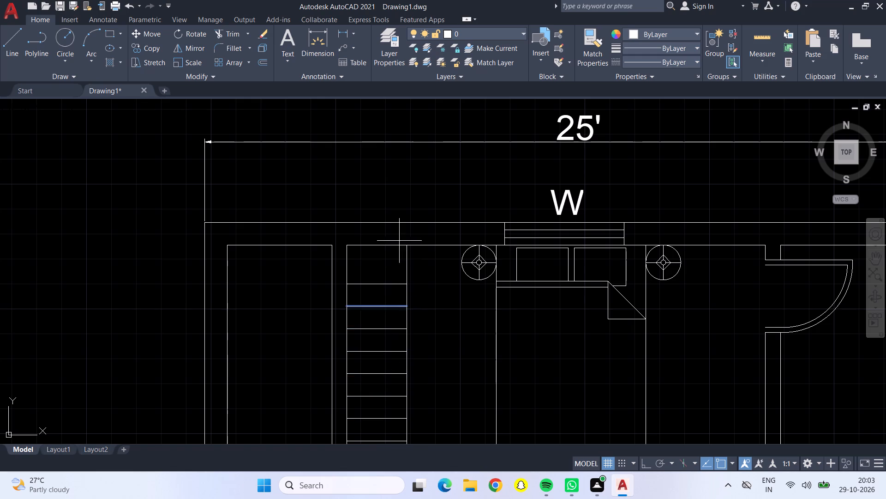
drag(399, 237, 399, 248)
click(391, 280)
click(392, 267)
scroll(395, 255, down, 2)
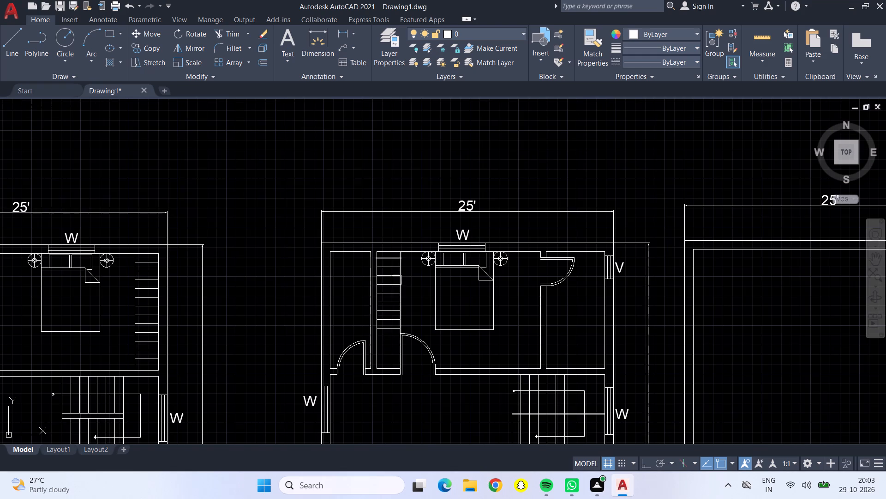
middle_drag(408, 305, 402, 244)
key(Escape)
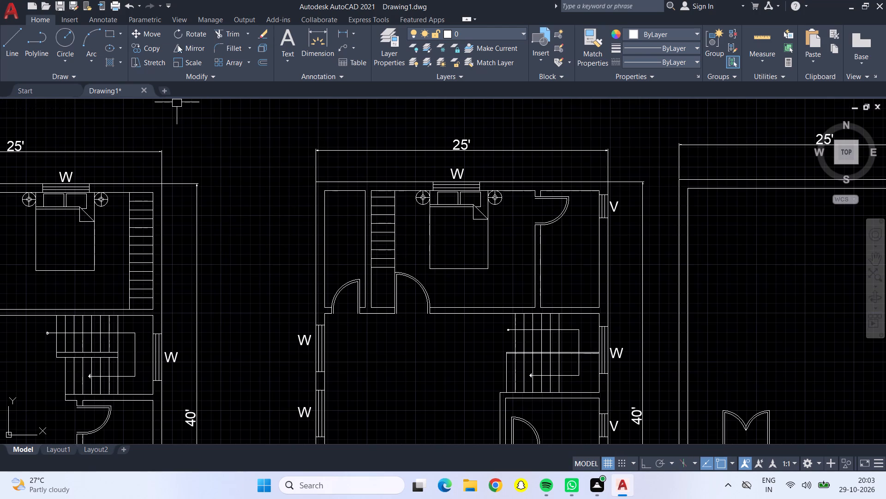
Trim the wardrobe front line between the lowest divider and the door in the middle plan's upper bedroom.
click(232, 37)
scroll(389, 278, up, 4)
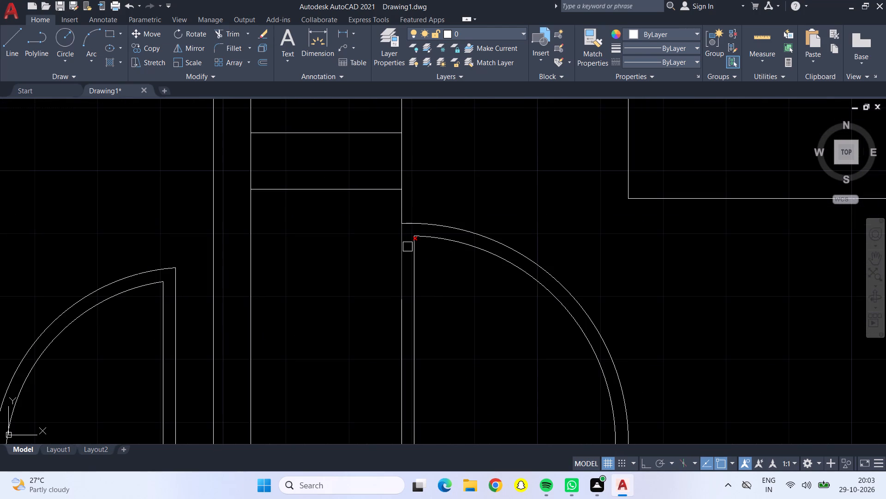
drag(428, 203, 397, 283)
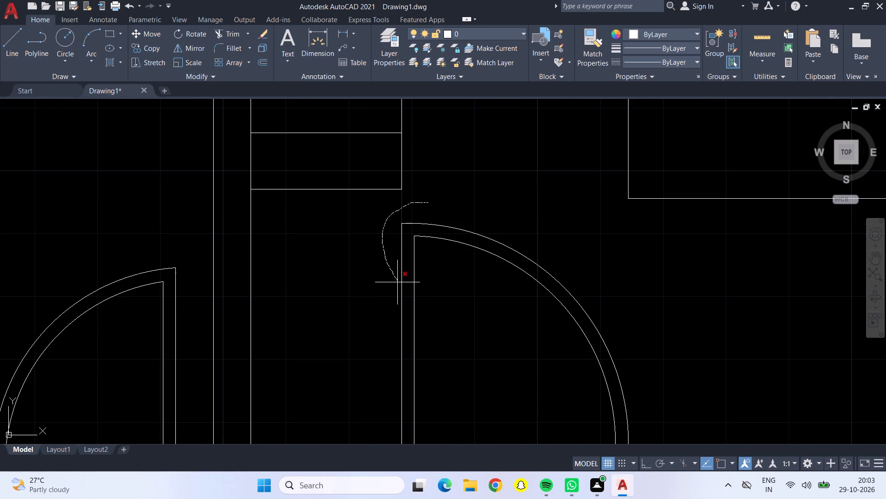
drag(397, 283, 393, 339)
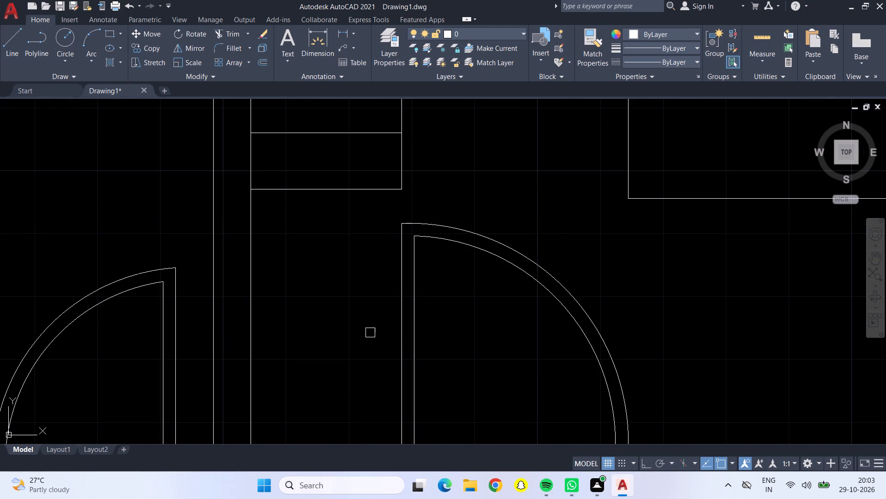
scroll(369, 330, down, 2)
scroll(406, 344, down, 1)
middle_click(410, 346)
scroll(410, 347, down, 1)
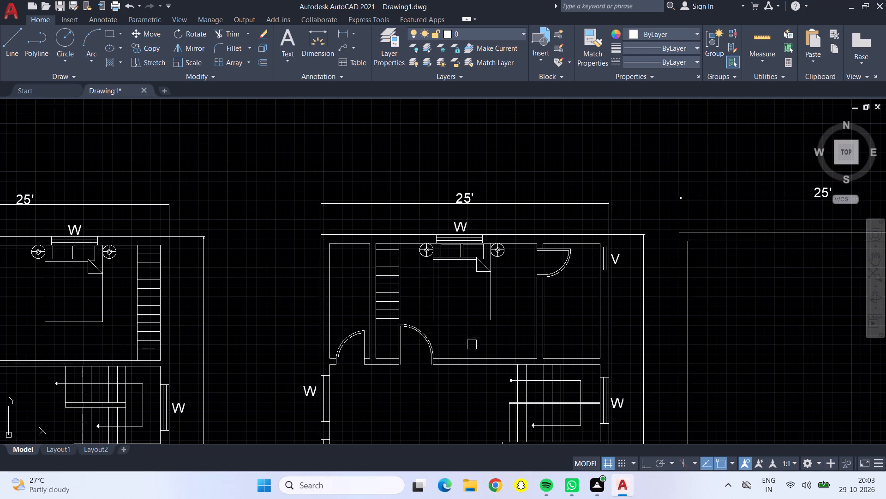
Trim the extra vertical line and short stray lines from the lower bedroom's door in the middle plan, leaving a clean door leaf and swing.
middle_drag(489, 340, 398, 312)
scroll(367, 359, down, 1)
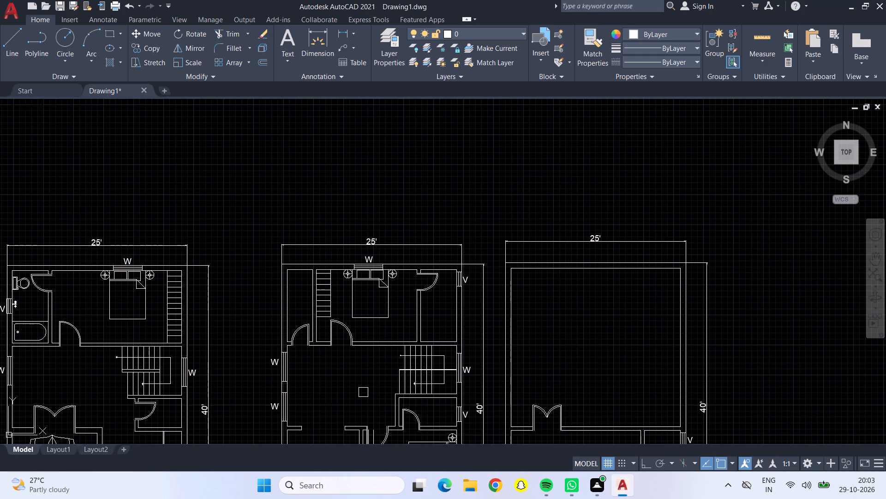
middle_drag(361, 393, 375, 250)
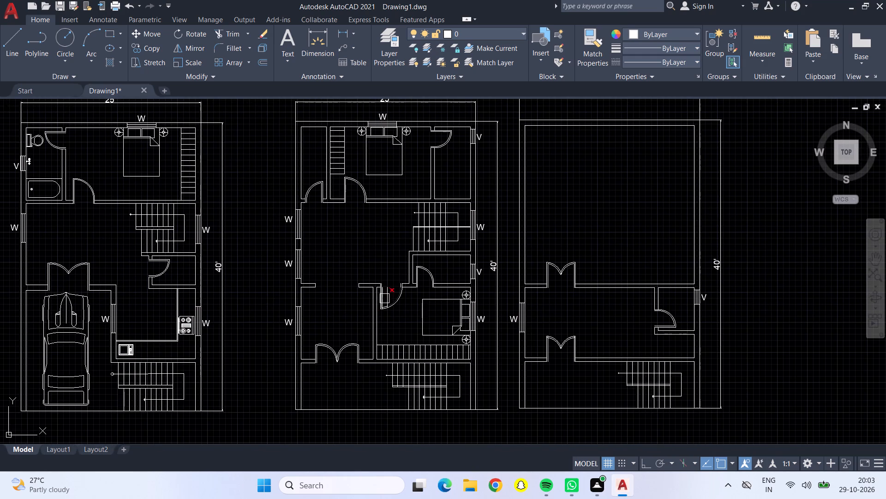
scroll(383, 297, up, 4)
click(397, 300)
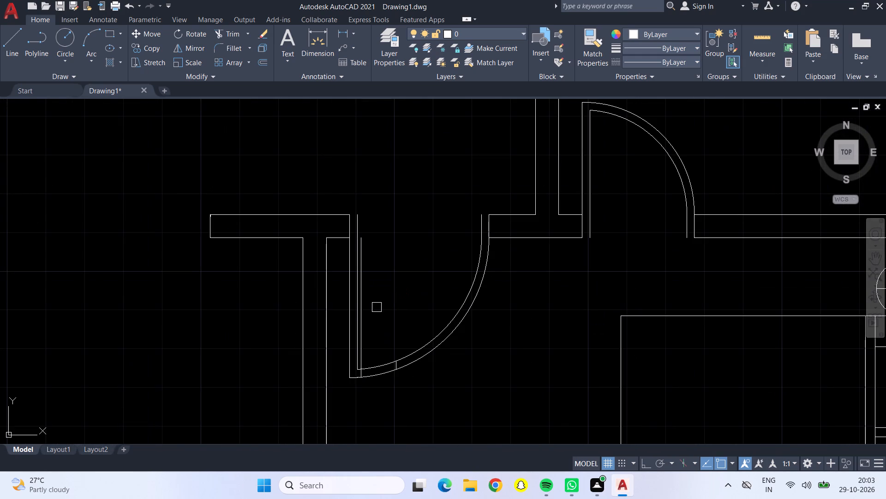
click(366, 308)
click(360, 307)
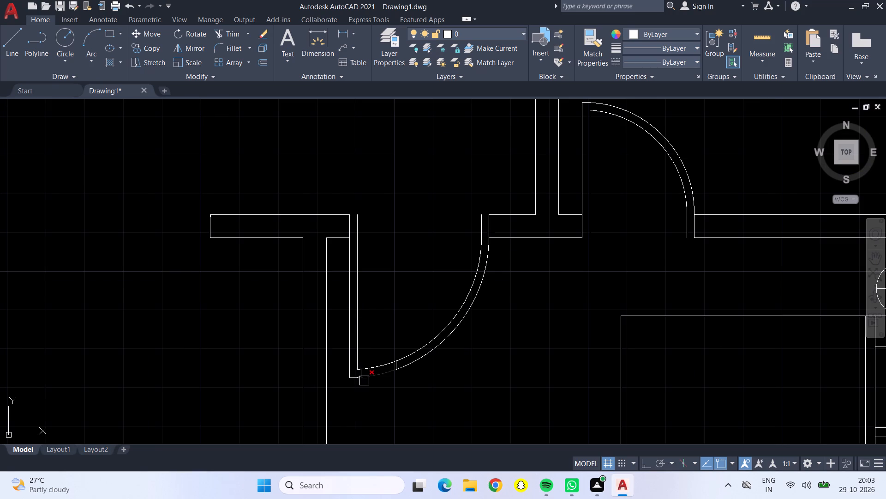
scroll(357, 369, up, 4)
drag(347, 393, 624, 357)
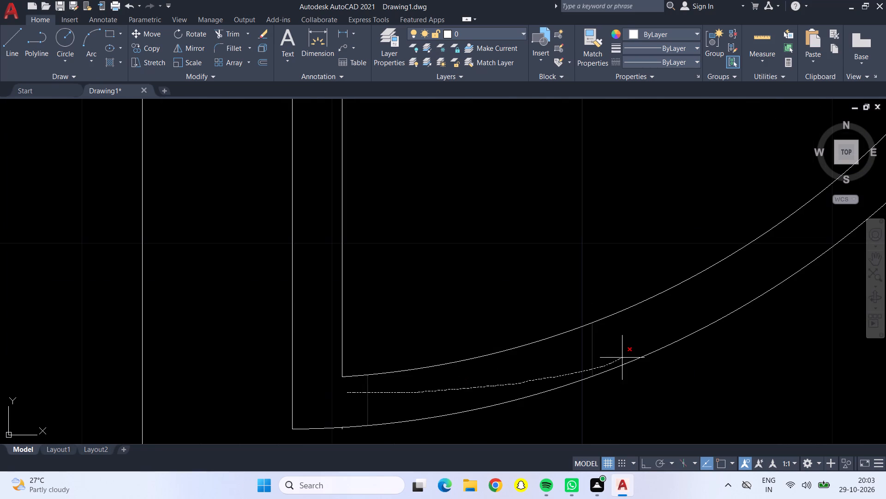
drag(624, 357, 634, 351)
scroll(326, 433, up, 2)
scroll(312, 430, down, 1)
scroll(312, 430, up, 3)
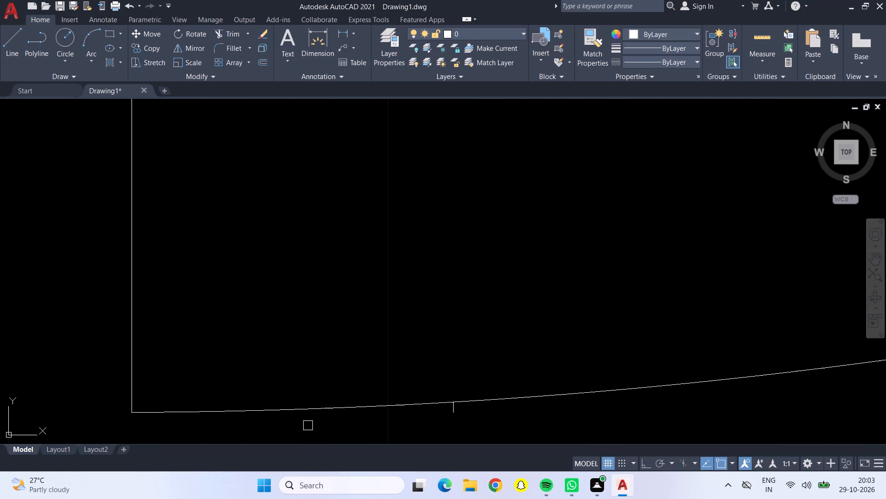
click(450, 413)
scroll(453, 414, down, 8)
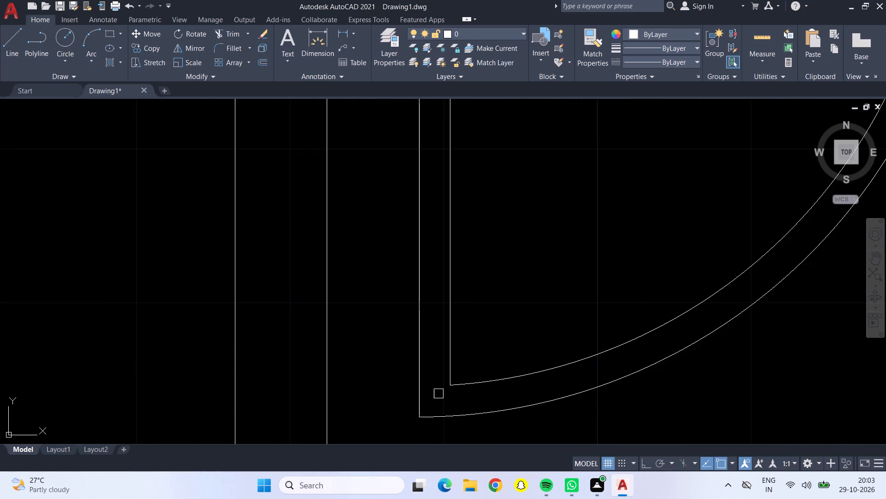
scroll(439, 392, down, 1)
middle_drag(537, 377, 533, 186)
scroll(518, 238, down, 1)
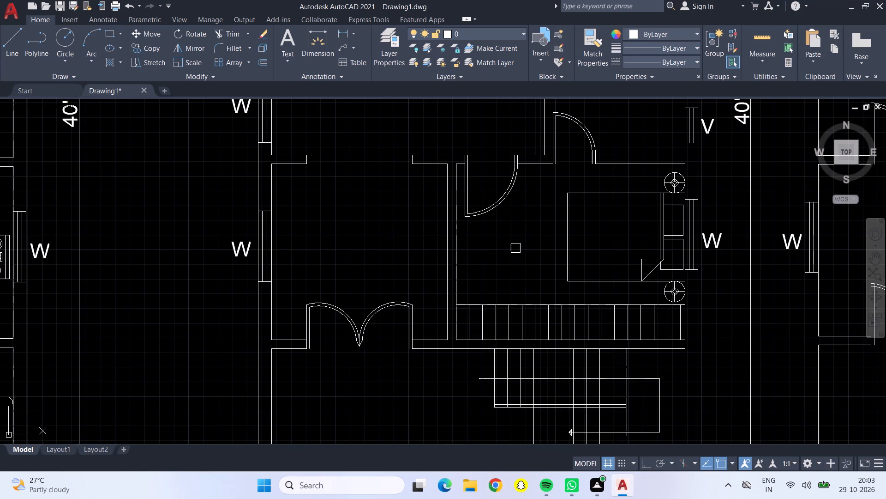
middle_drag(515, 255, 500, 352)
scroll(523, 353, down, 1)
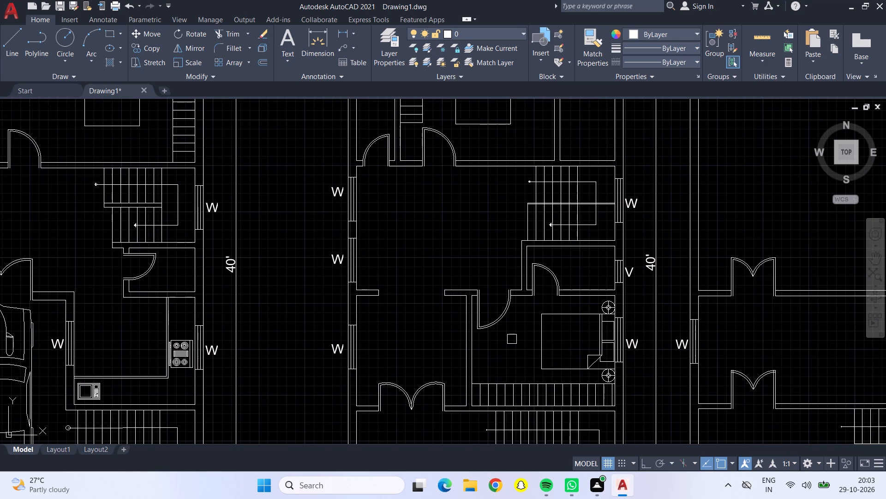
scroll(511, 335, down, 1)
key(Escape)
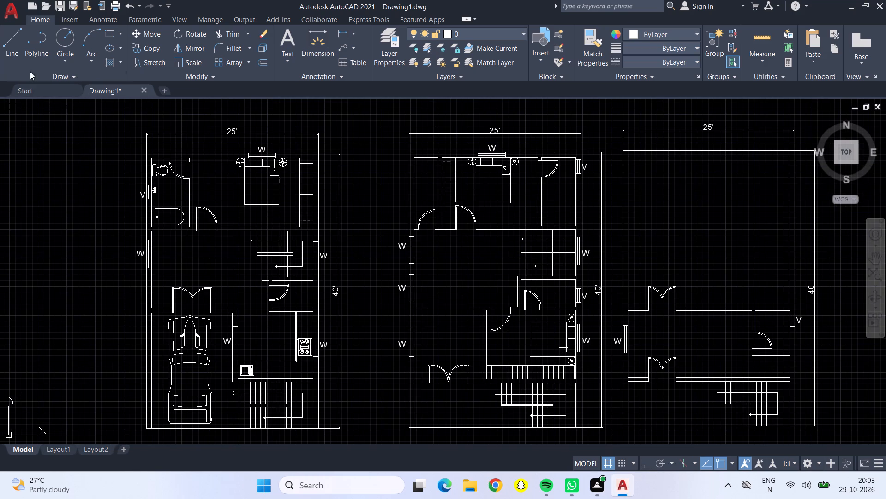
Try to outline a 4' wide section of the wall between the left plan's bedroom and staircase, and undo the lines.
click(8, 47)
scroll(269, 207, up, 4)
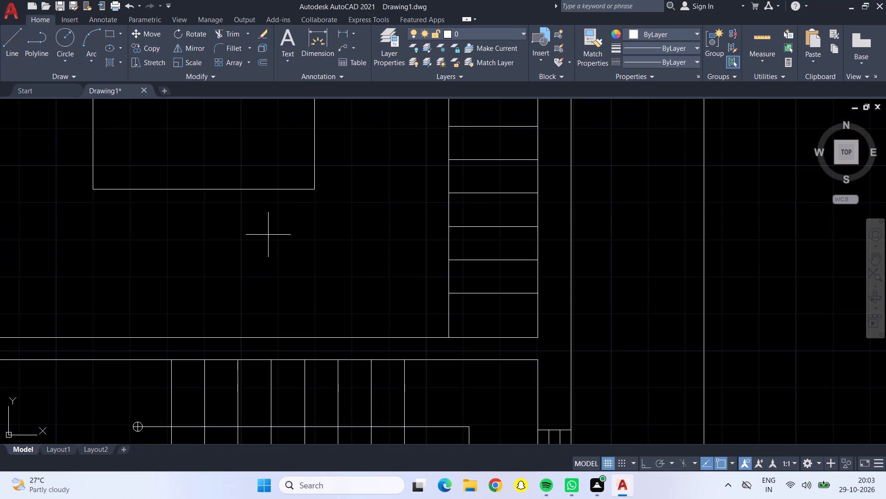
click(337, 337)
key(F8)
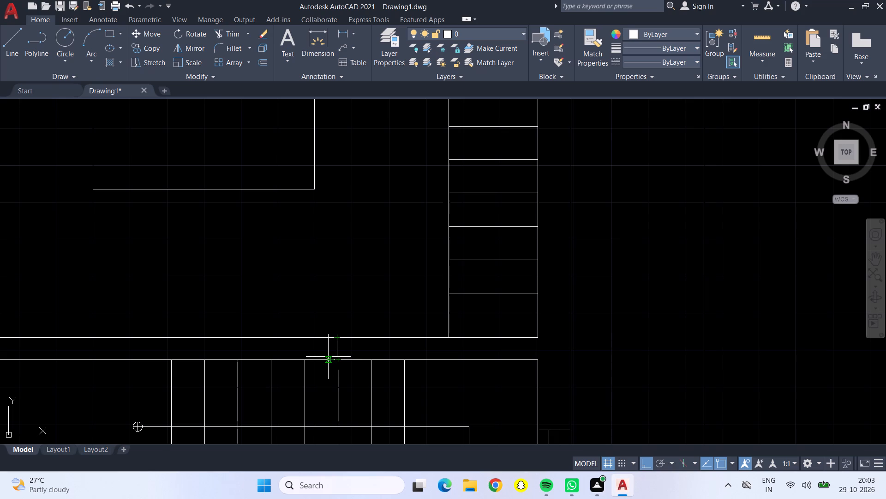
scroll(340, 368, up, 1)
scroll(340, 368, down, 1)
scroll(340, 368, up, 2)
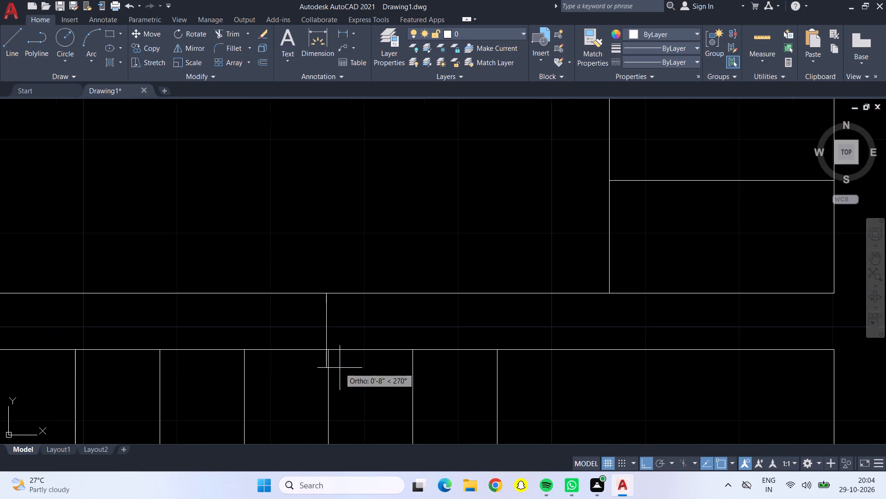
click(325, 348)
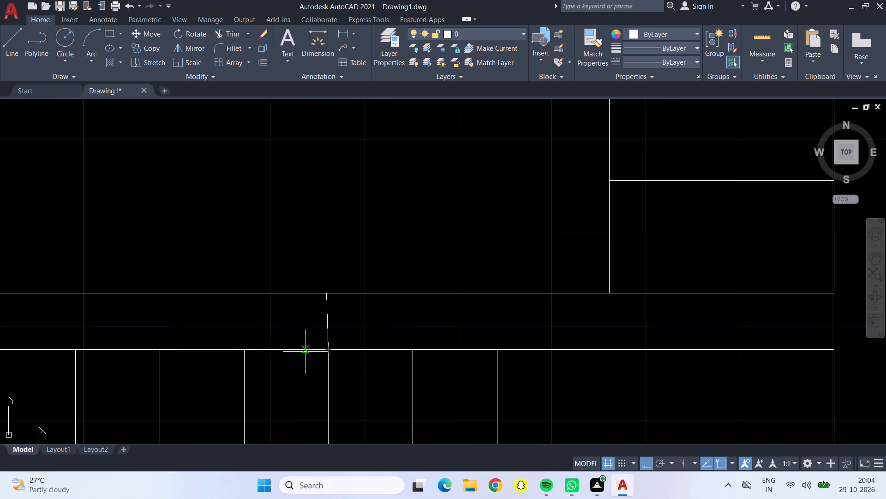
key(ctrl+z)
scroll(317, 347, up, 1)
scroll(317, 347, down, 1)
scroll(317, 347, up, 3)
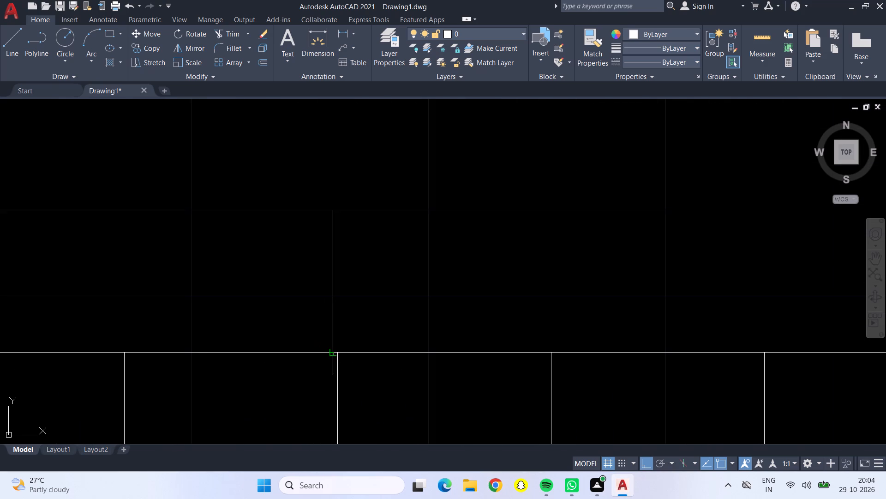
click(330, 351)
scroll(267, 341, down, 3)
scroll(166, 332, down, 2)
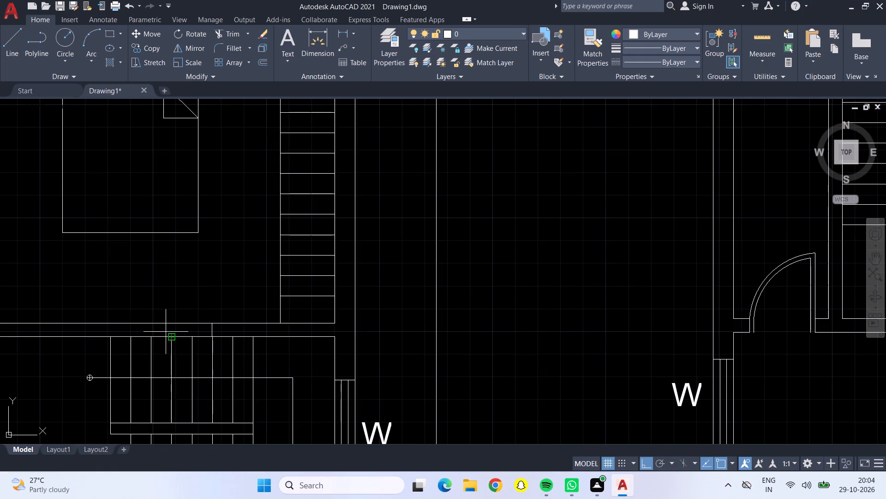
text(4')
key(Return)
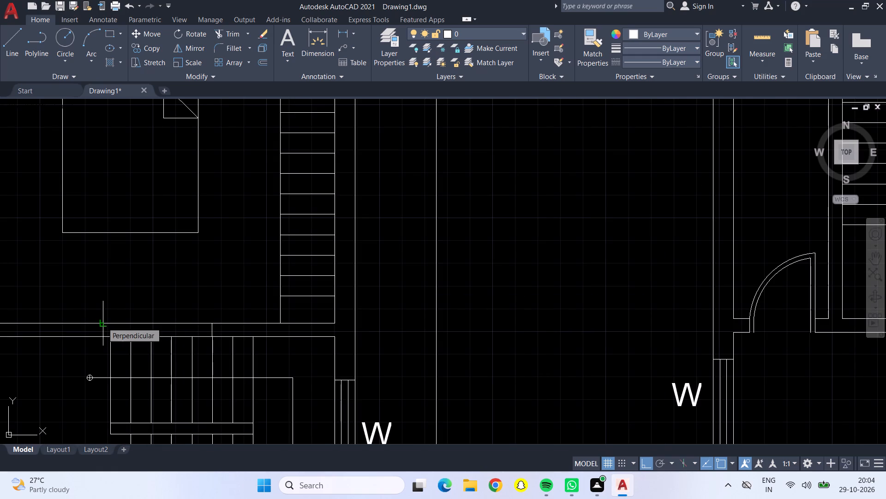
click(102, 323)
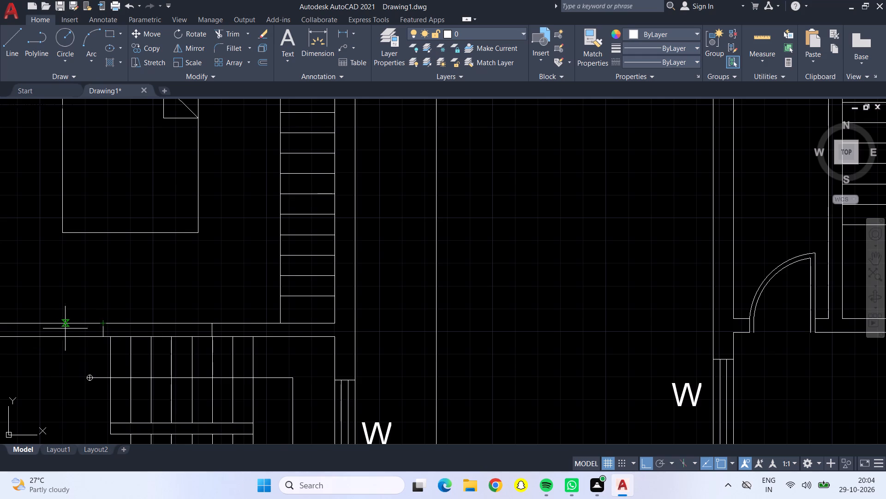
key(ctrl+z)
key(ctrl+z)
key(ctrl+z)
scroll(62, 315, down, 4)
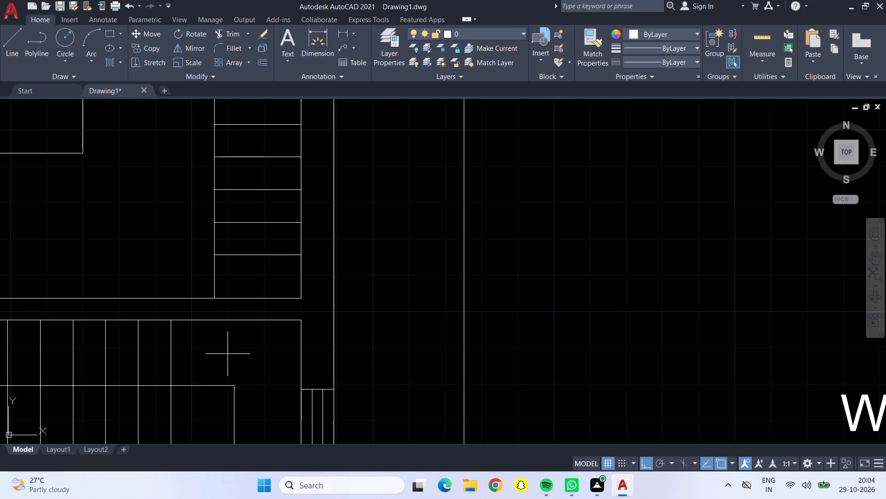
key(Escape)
Draw vertical lines from both lower corners of the rectangle in the left plan's bedroom down to the wall's staircase-side face.
middle_drag(114, 176, 396, 219)
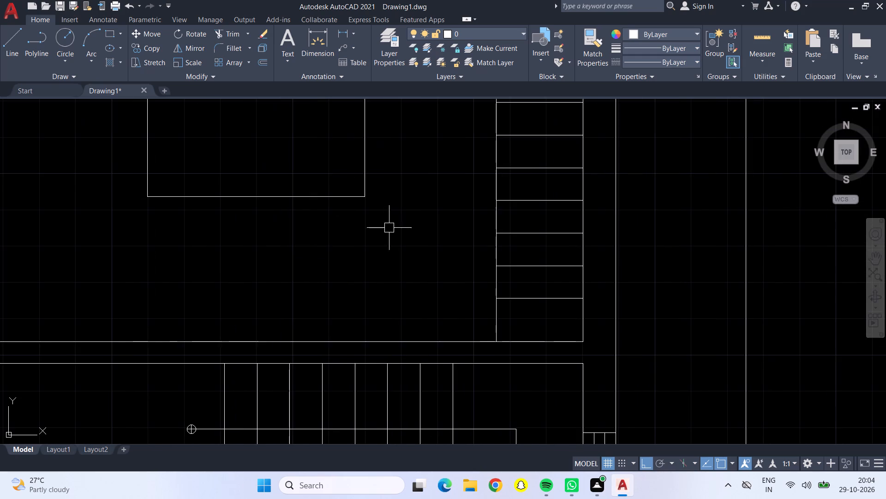
click(2, 47)
click(364, 194)
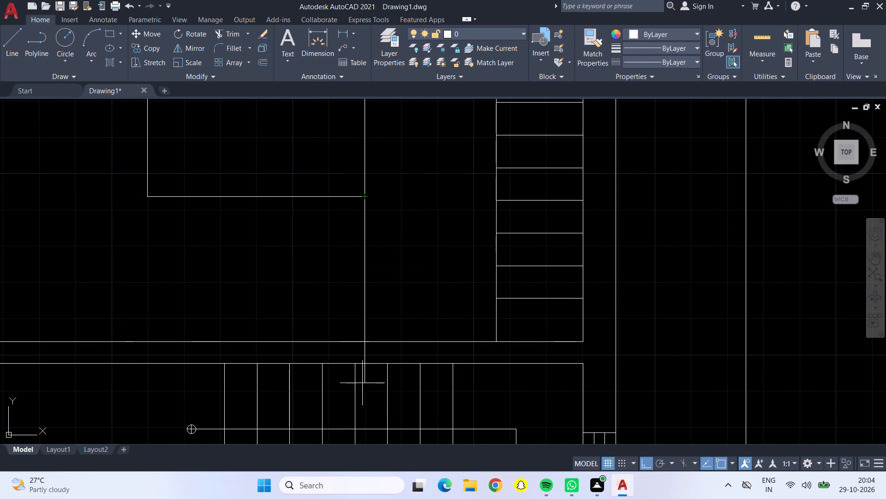
click(368, 366)
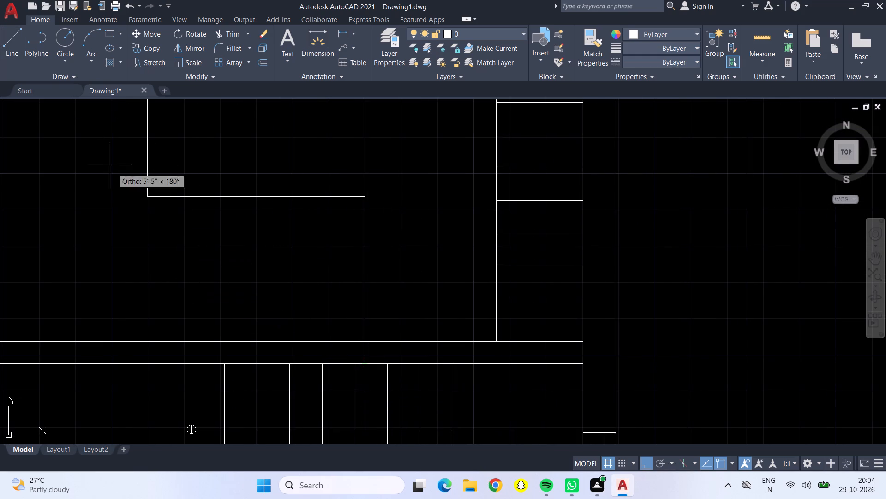
click(16, 38)
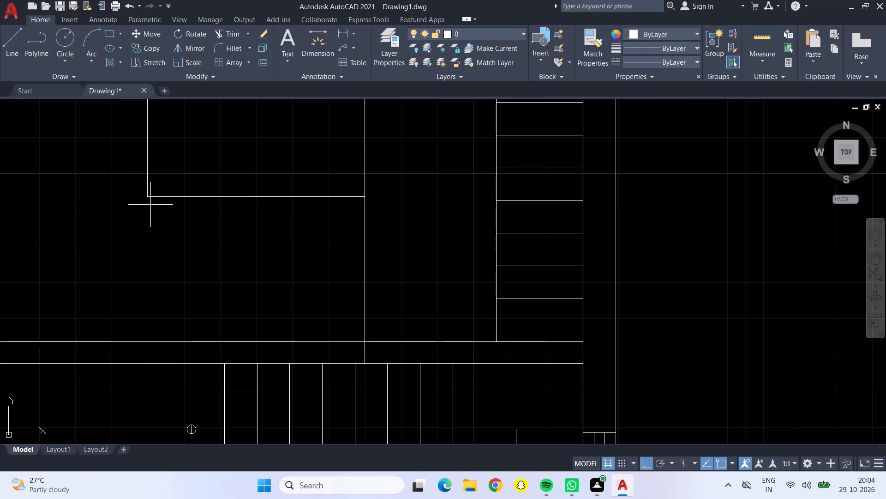
click(149, 194)
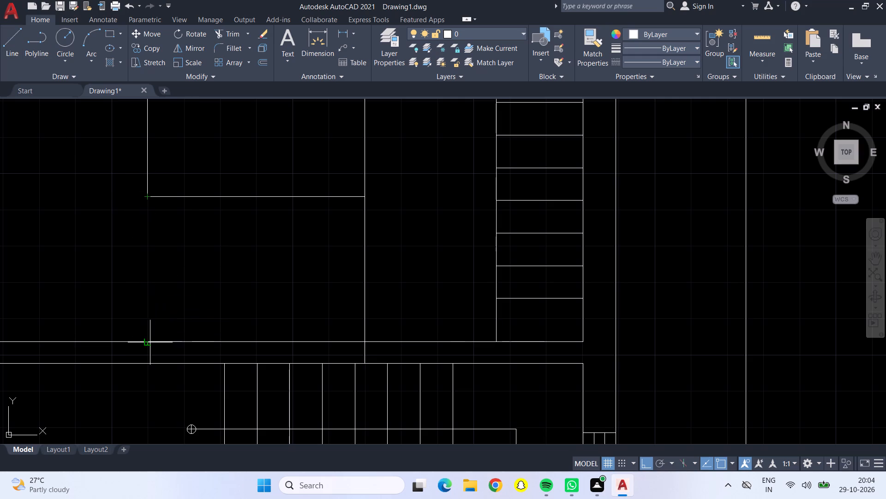
click(148, 368)
key(Escape)
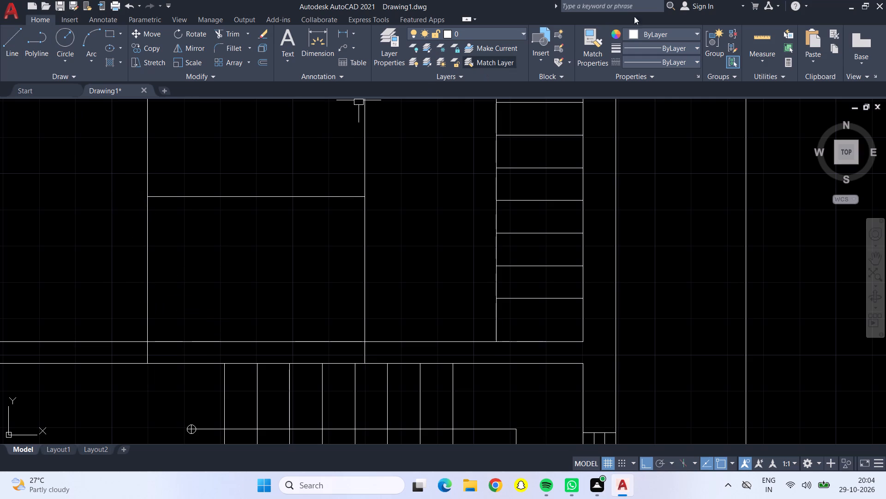
Measure the area between the two vertical lines, the rectangle and the bedroom wall.
click(765, 34)
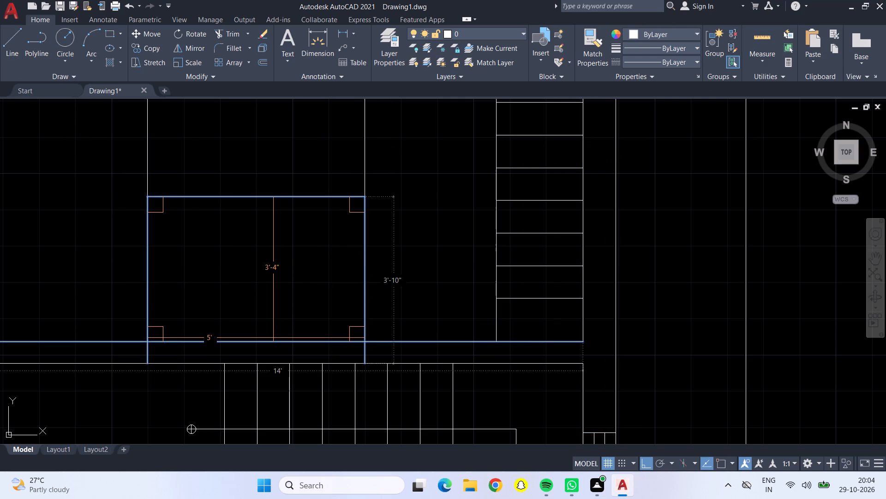
key(Escape)
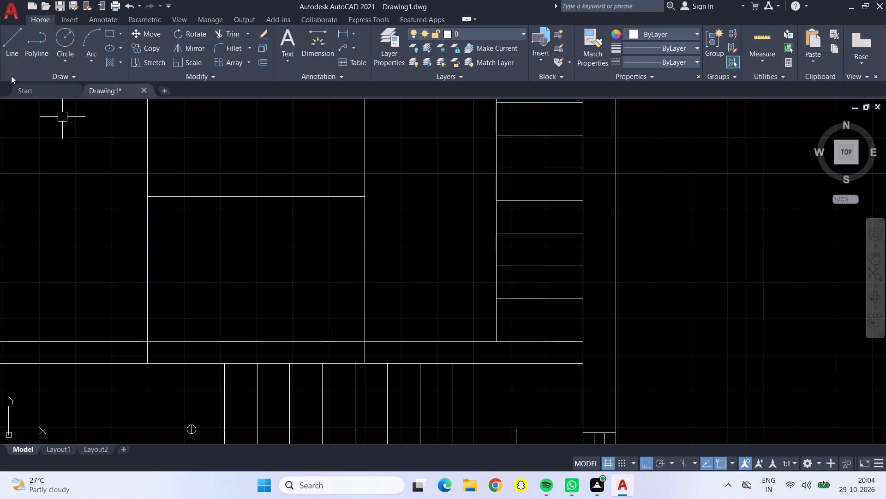
Draw a short line across the wall thickness, 1' to the right of the left vertical guide line.
click(18, 35)
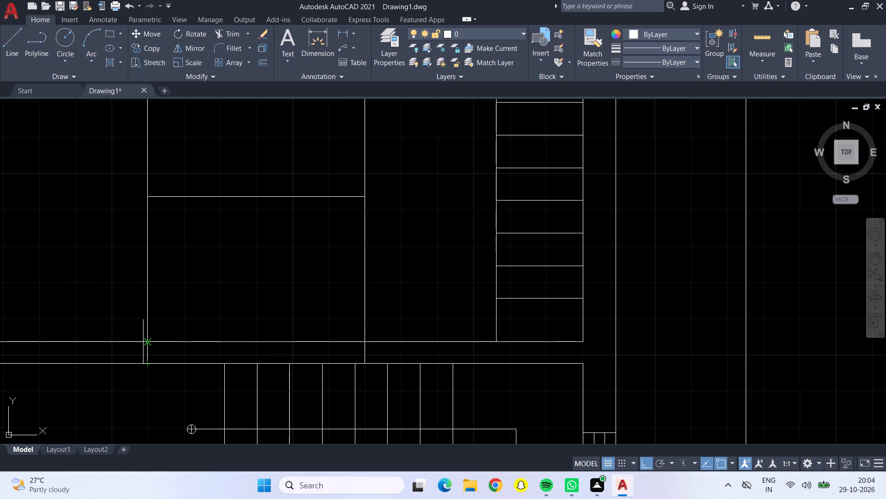
click(146, 341)
text(1')
key(Return)
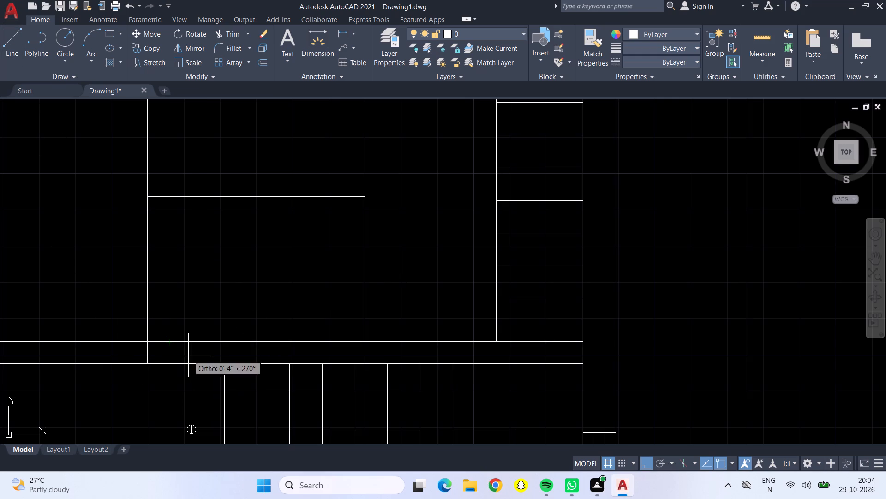
click(188, 367)
key(Escape)
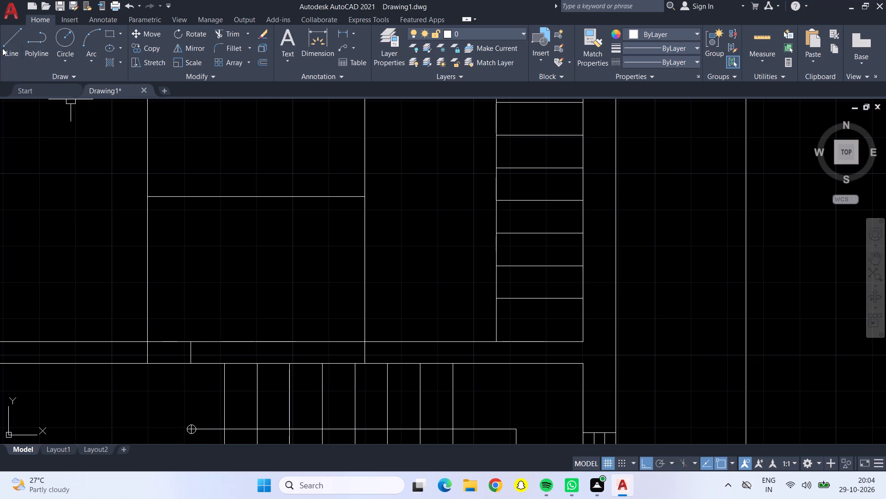
Draw a matching short line across the wall thickness, 1' to the left of the right vertical guide line.
click(24, 47)
click(12, 42)
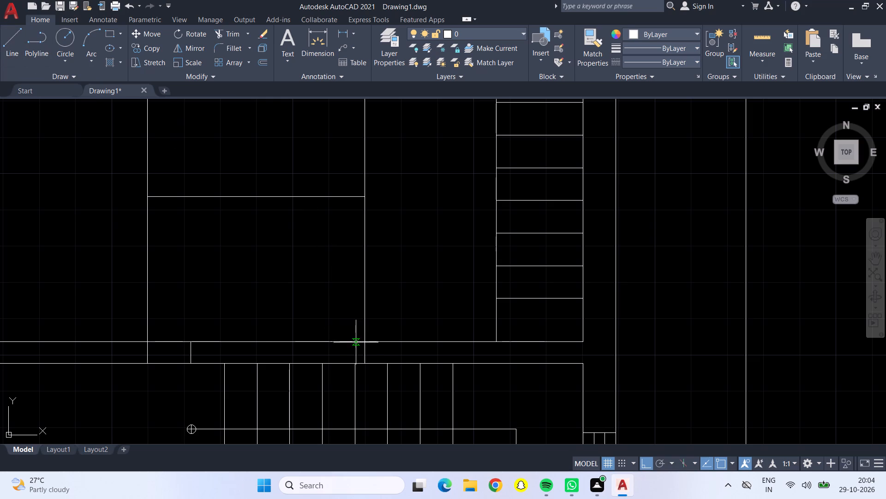
click(363, 343)
text(1')
key(Return)
scroll(320, 365, up, 5)
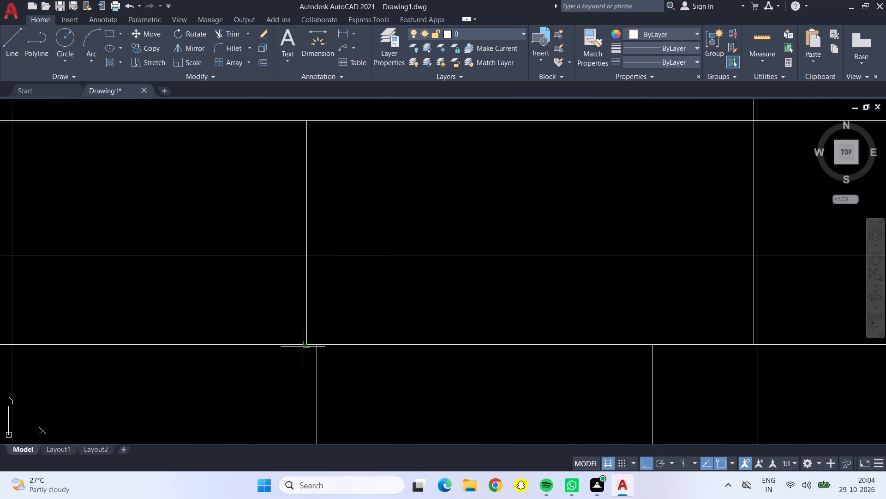
click(303, 347)
key(Escape)
Draw a 3" line upward into the bedroom from the top end of the left short wall line.
scroll(305, 341, down, 2)
scroll(235, 280, down, 2)
scroll(224, 223, down, 1)
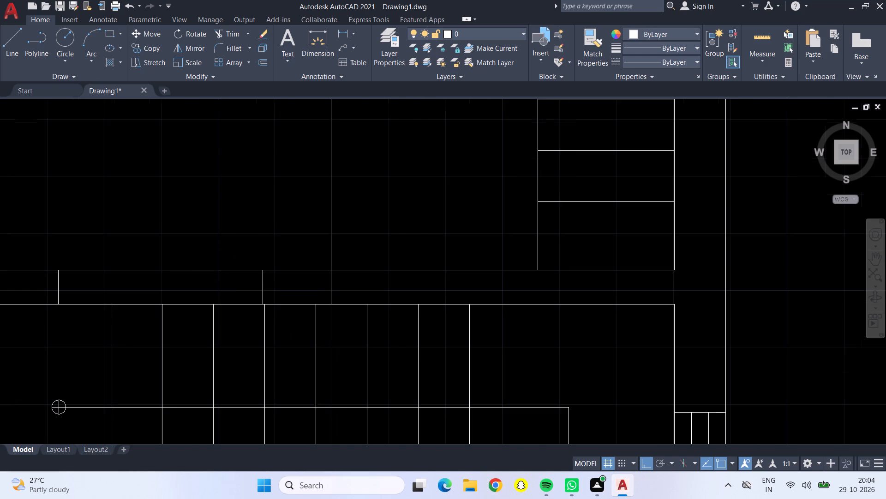
middle_click(326, 257)
click(14, 38)
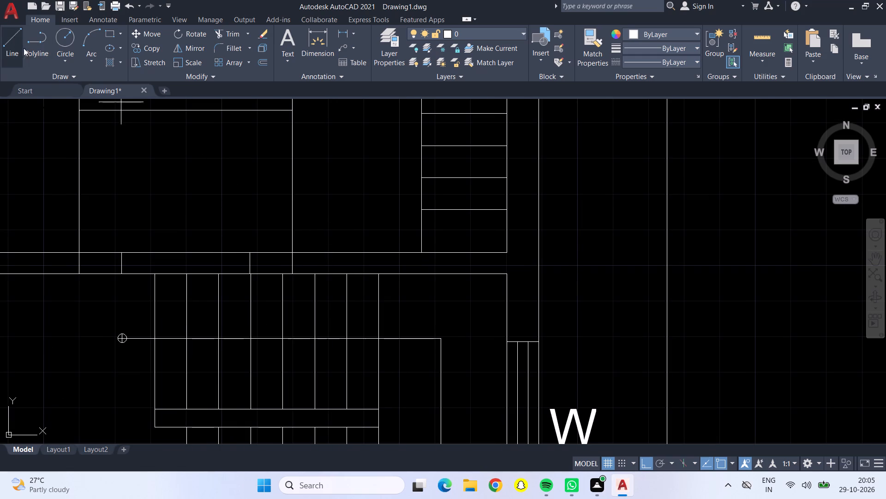
click(119, 255)
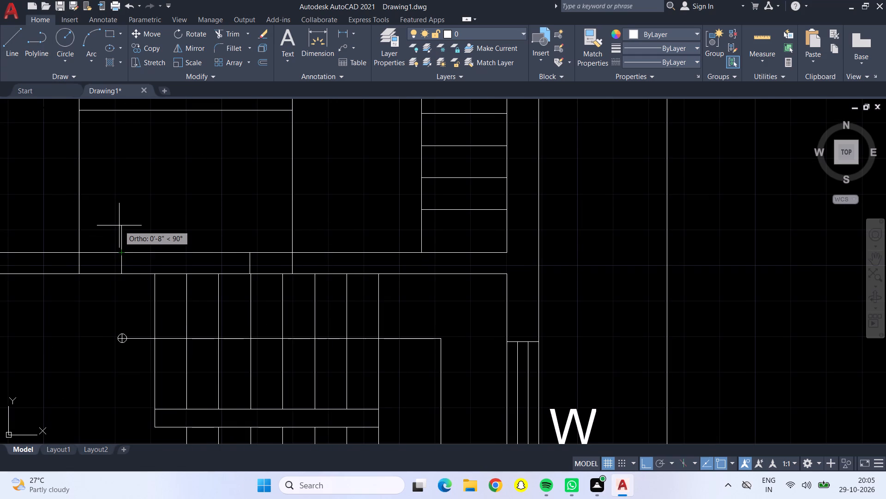
key(3)
key(shift+quotedbl)
key(Return)
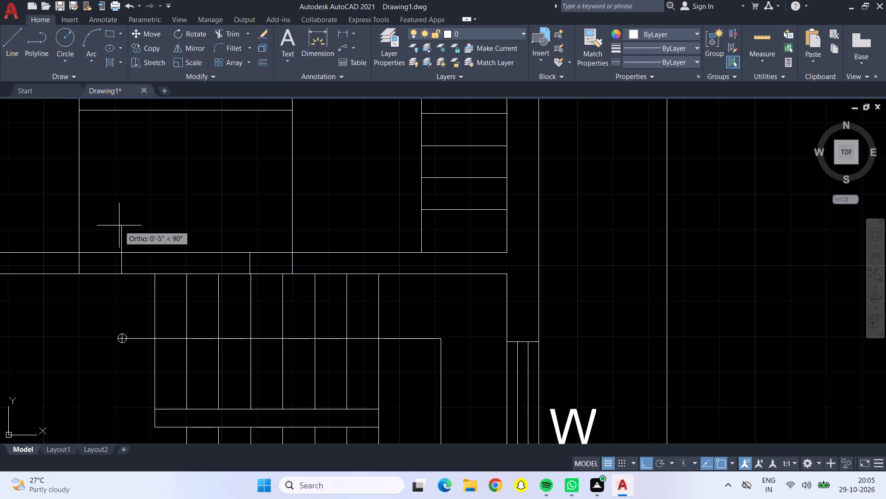
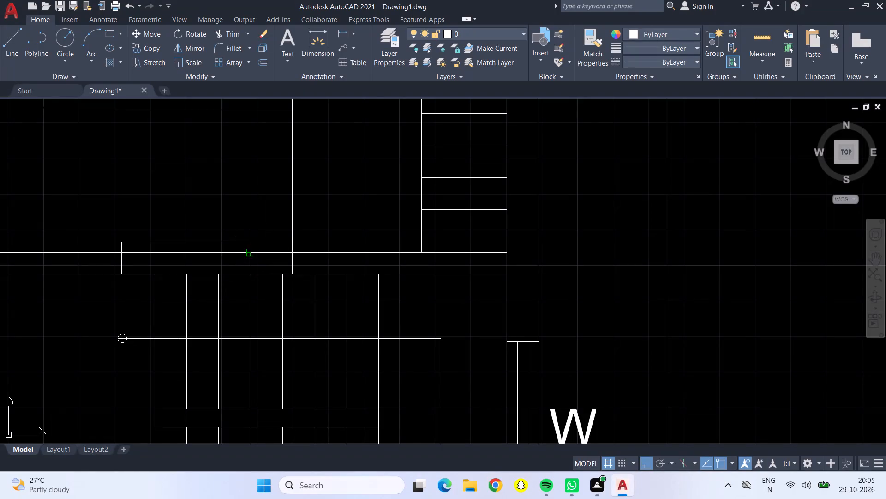
Close the shallow rectangular outline above the wall by drawing its right side down to the bedroom wall line.
click(250, 255)
key(Escape)
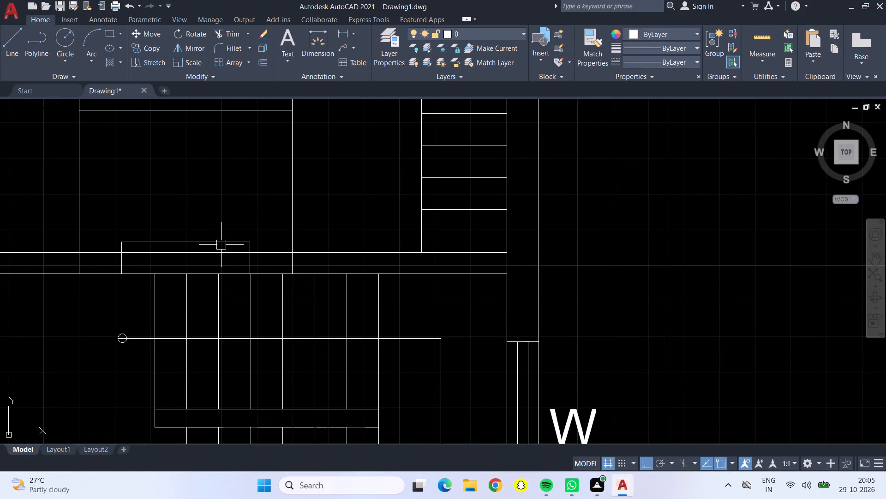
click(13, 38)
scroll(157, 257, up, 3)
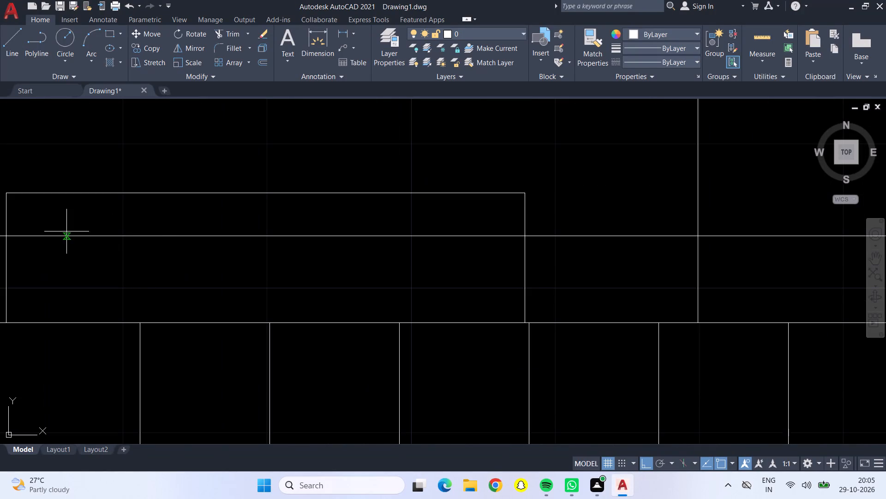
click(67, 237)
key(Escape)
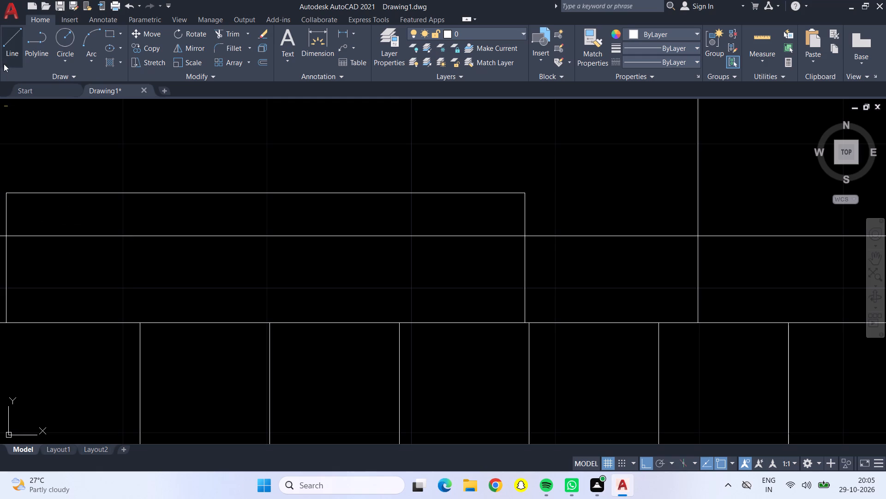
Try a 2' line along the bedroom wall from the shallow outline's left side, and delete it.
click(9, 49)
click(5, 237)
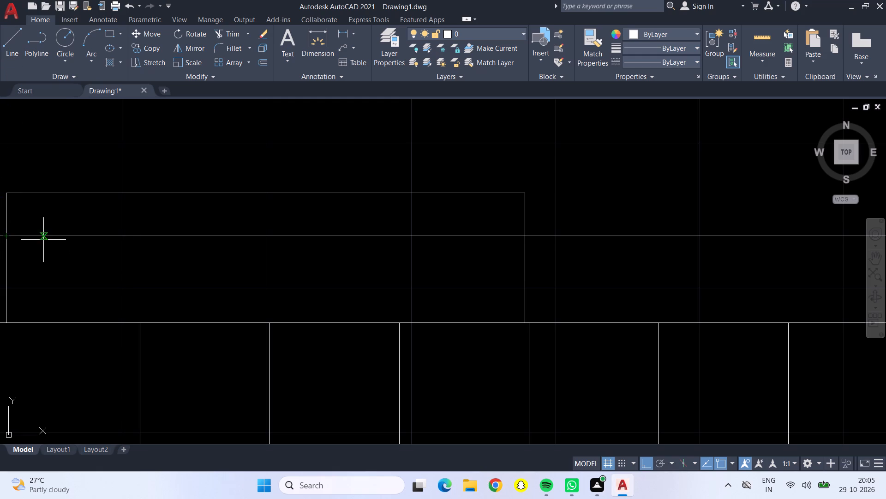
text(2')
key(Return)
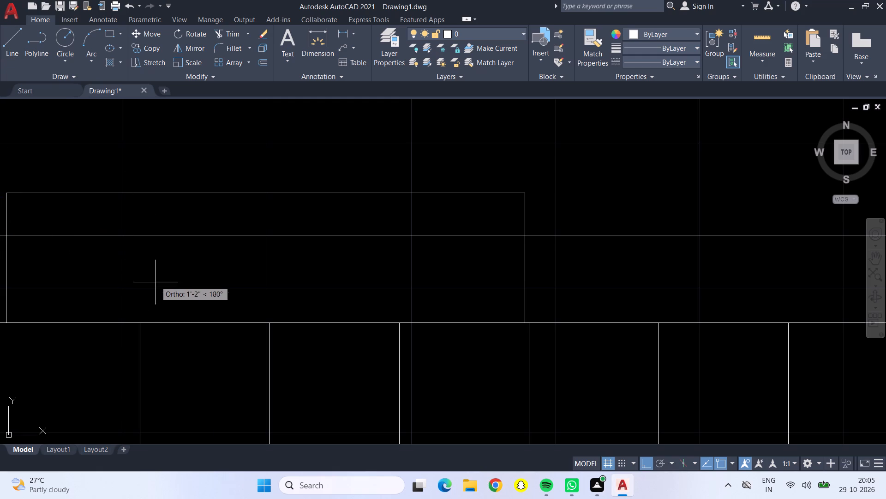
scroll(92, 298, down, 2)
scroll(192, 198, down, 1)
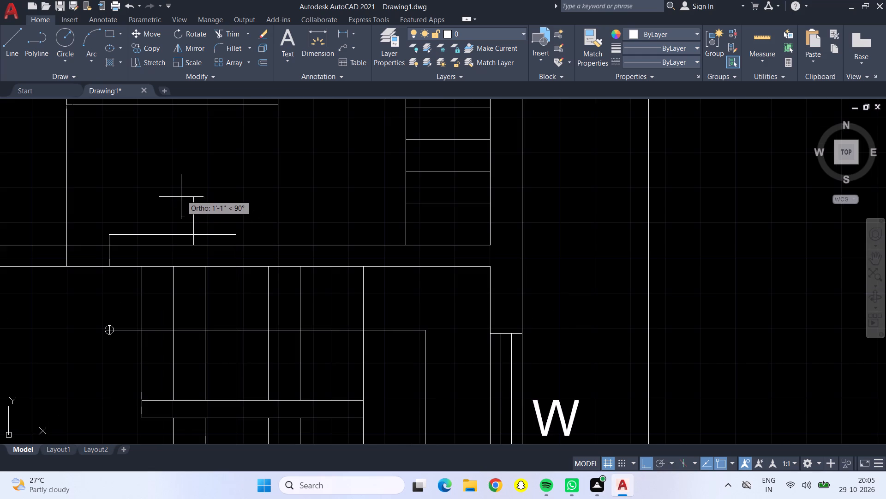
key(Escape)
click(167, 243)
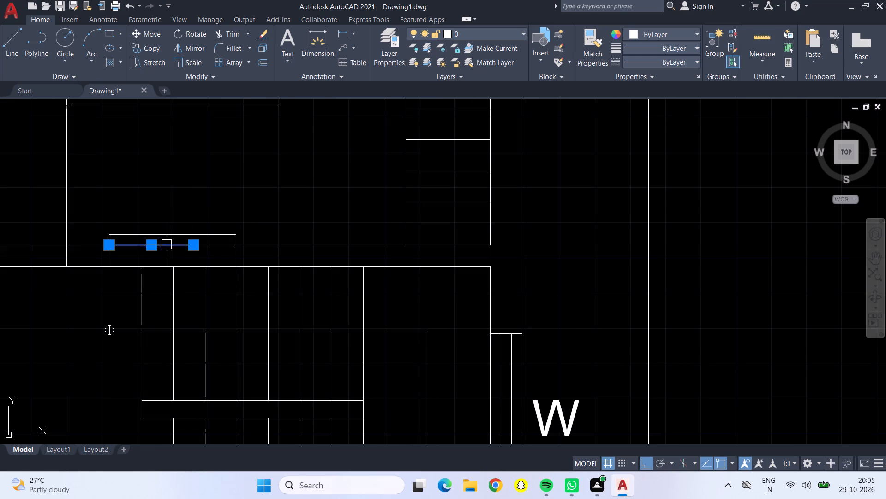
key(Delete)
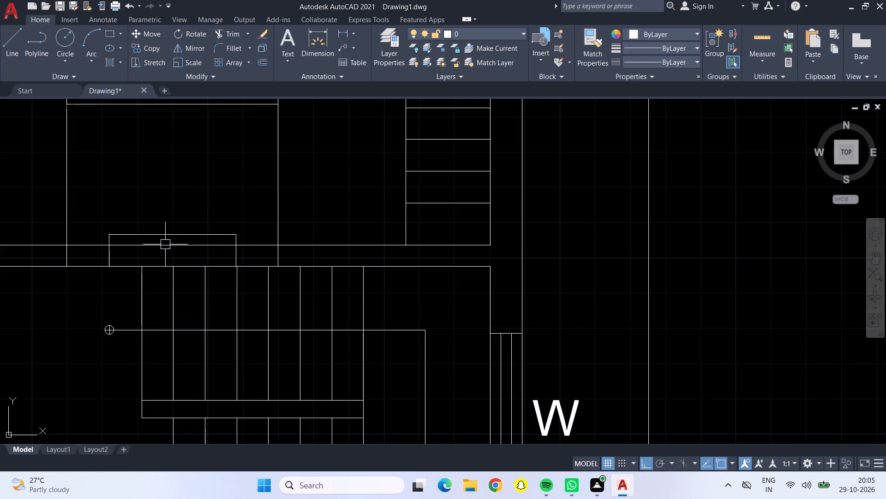
Draw a 2' line along the bedroom wall line, starting at the shallow outline's left side and heading right.
click(16, 39)
scroll(112, 252, up, 3)
click(94, 222)
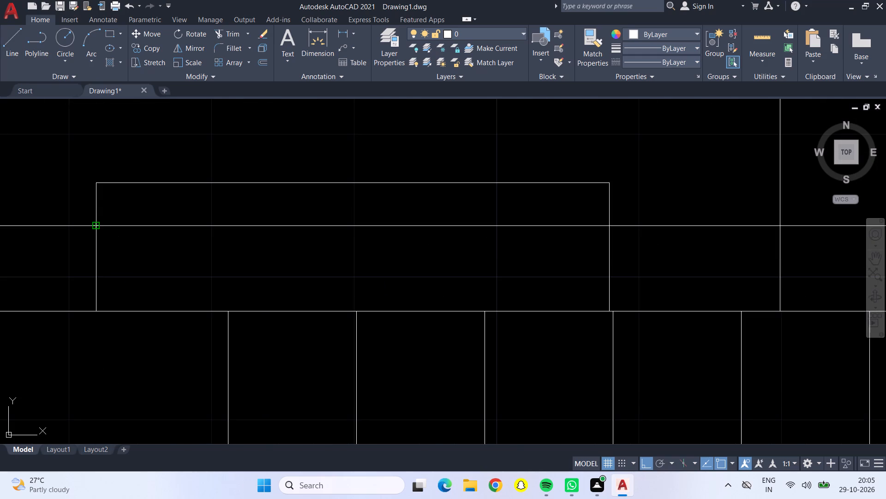
click(94, 226)
key(2)
key(apostrophe)
key(Return)
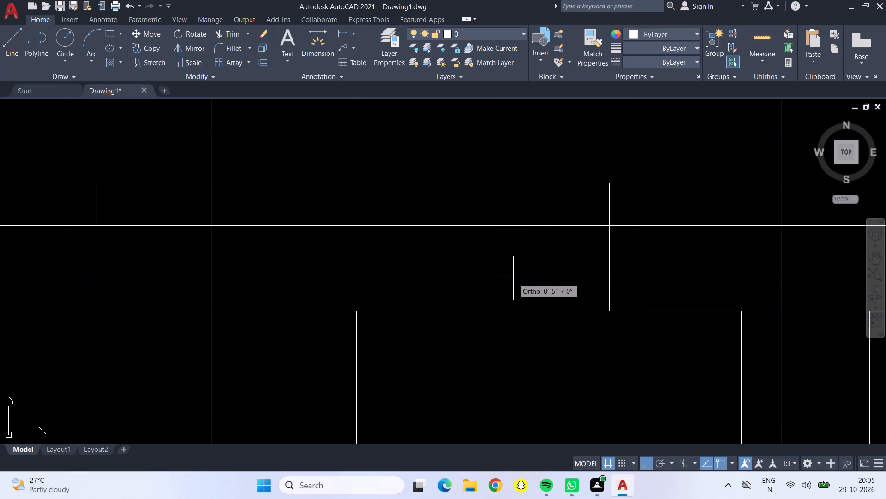
key(Escape)
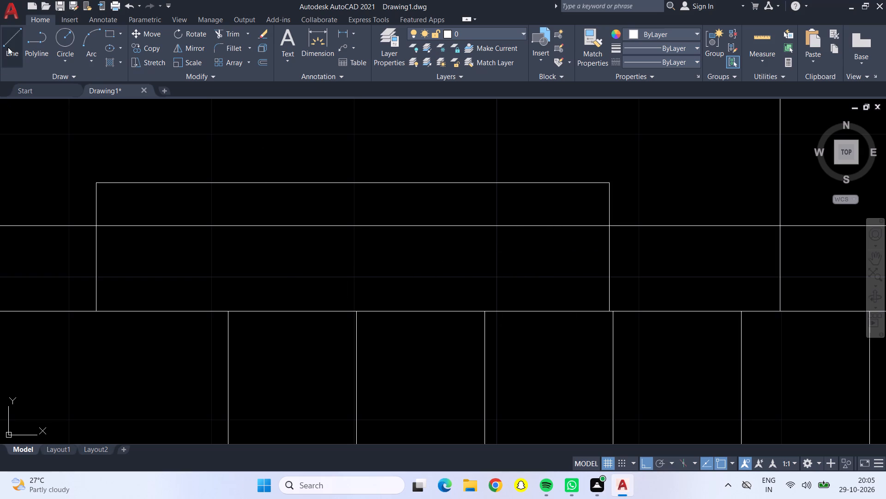
Draw a 1' line along the wall from the outline's right side inward, ending in a short stub down into the wall.
click(8, 47)
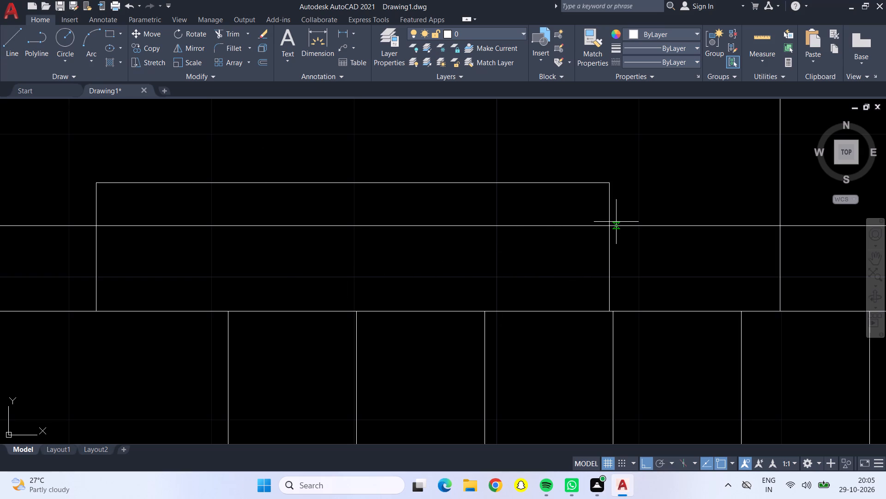
click(608, 226)
text(1')
key(Return)
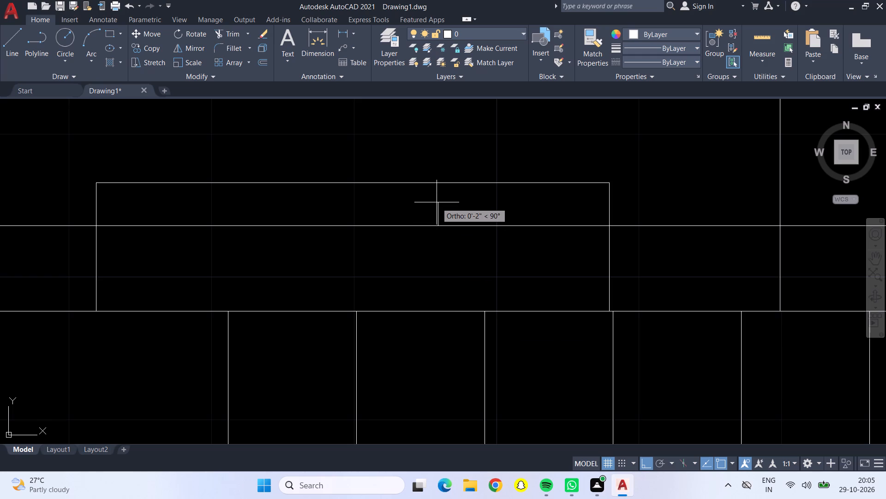
click(442, 245)
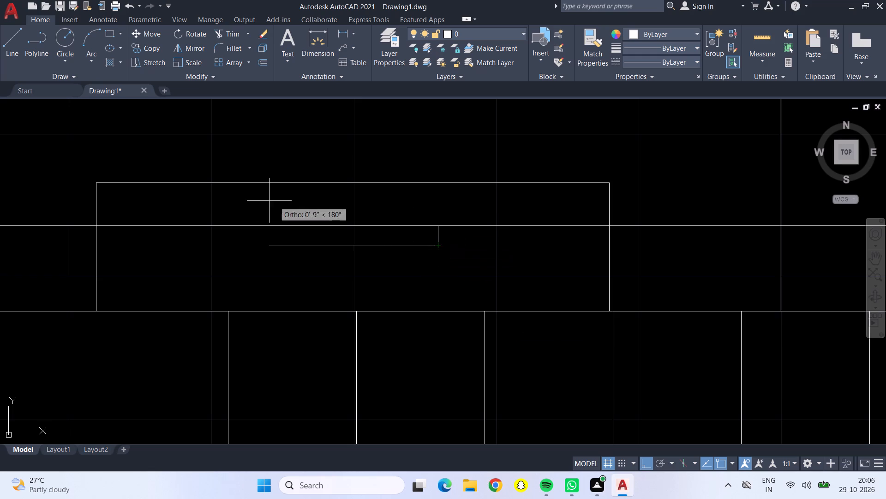
key(Escape)
Draw a smaller outline inside the shallow one, starting 1' from its left side, rising above the wall and returning to it at the right 1' mark.
click(12, 47)
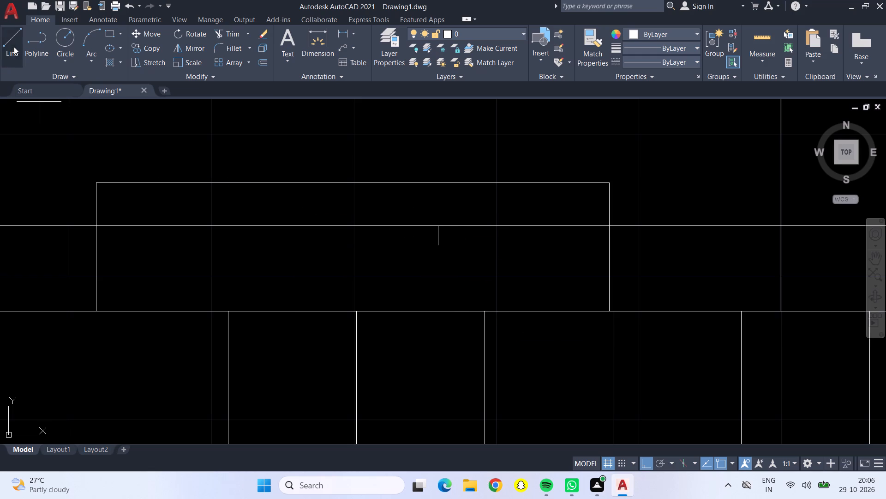
click(95, 225)
text(1')
key(Return)
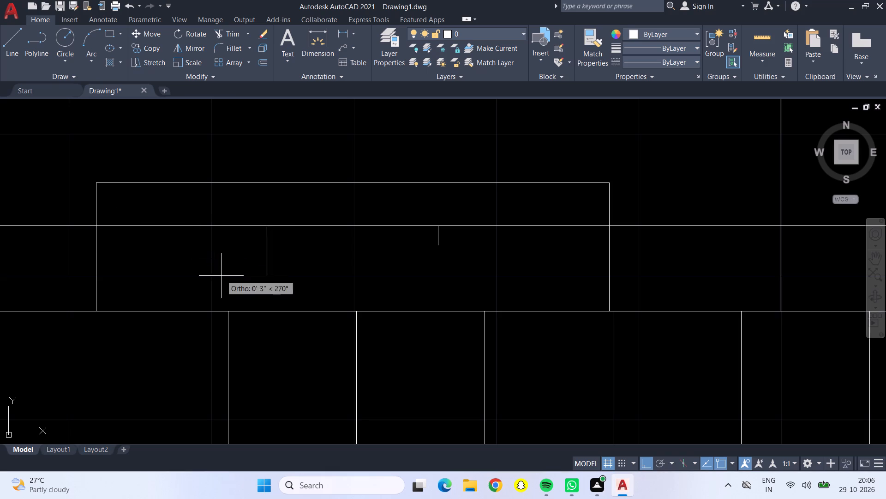
click(266, 205)
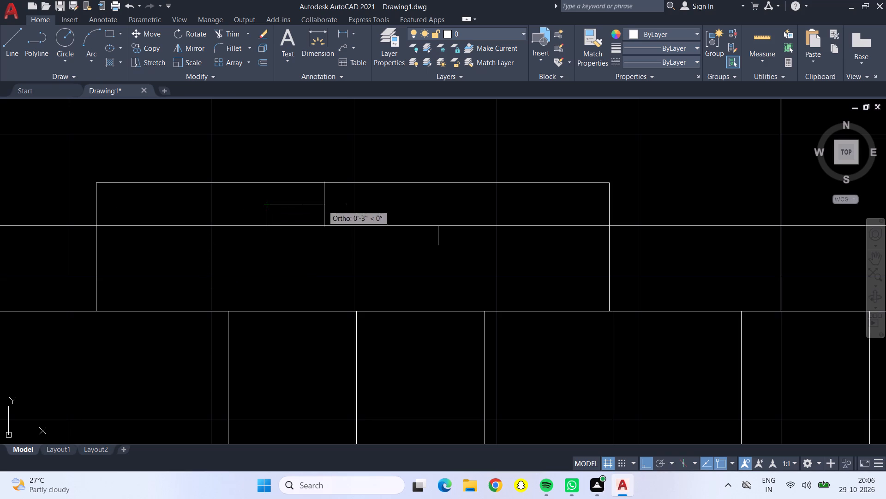
click(437, 201)
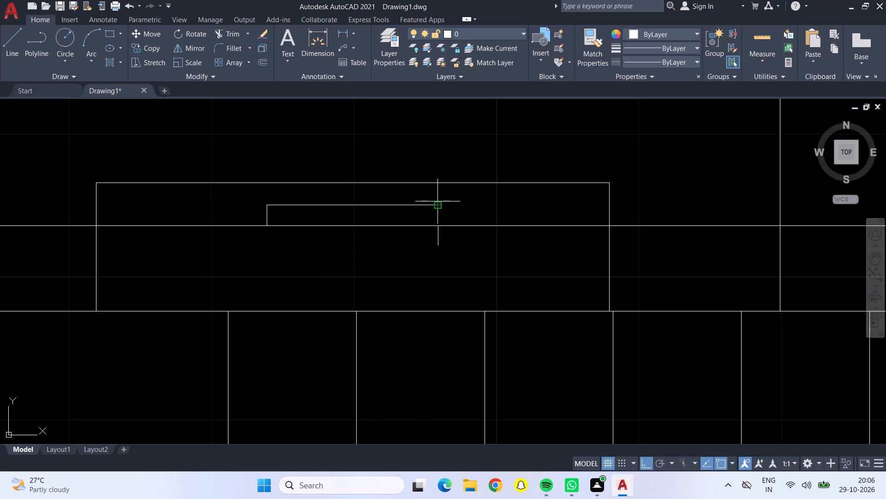
click(438, 228)
key(Escape)
Draw a line from the wall at the right 1' mark up to the small outline's upper right corner.
scroll(435, 229, up, 3)
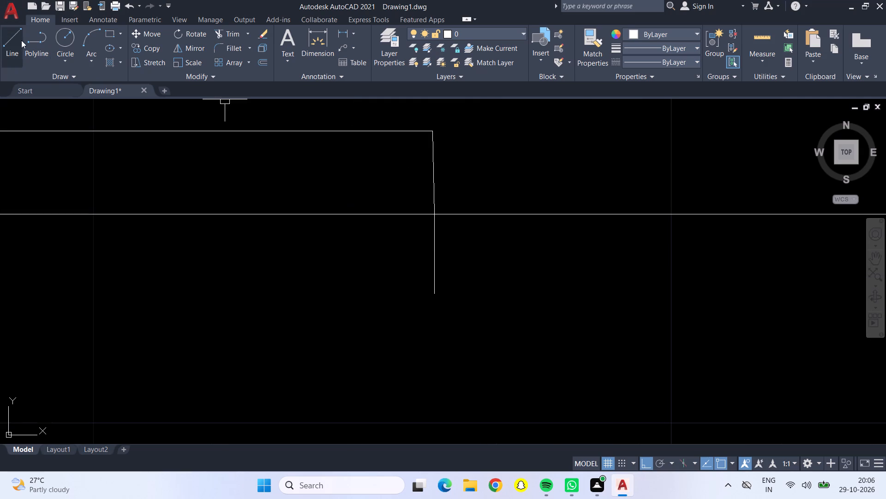
click(21, 44)
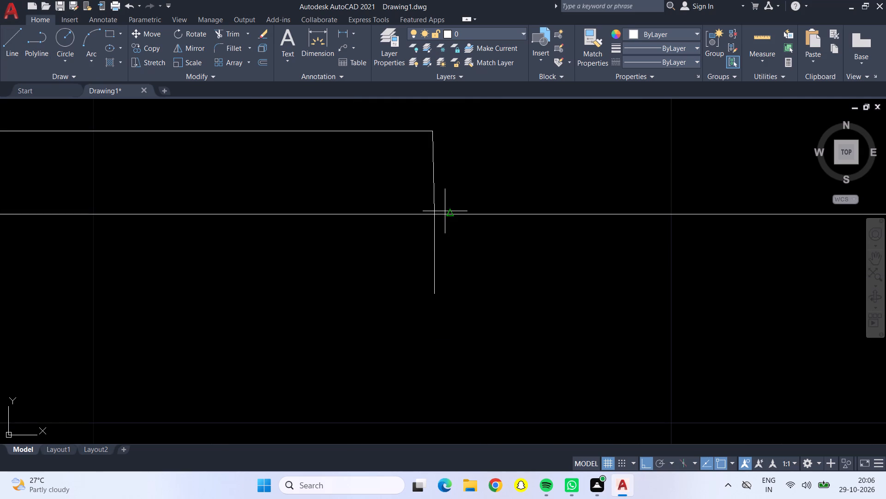
click(437, 214)
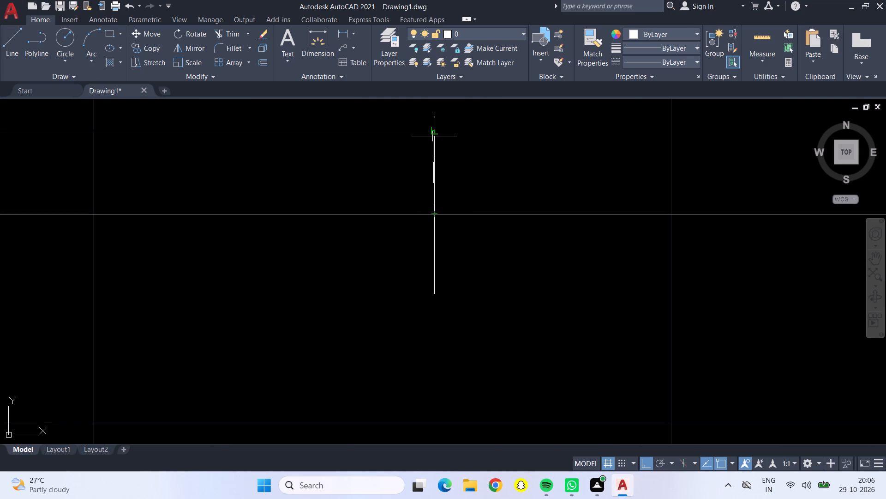
click(432, 133)
key(Escape)
Delete the short vertical stub below the wall line at the small outline's right side.
scroll(426, 184, down, 1)
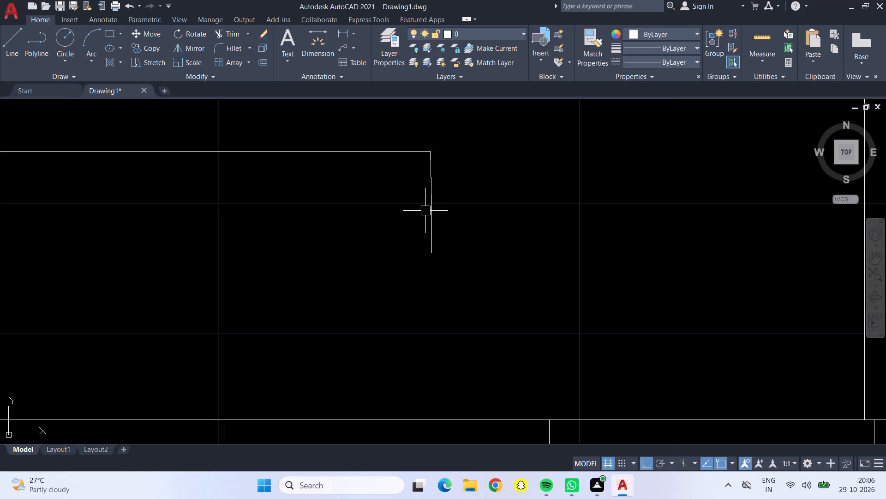
click(431, 233)
key(Delete)
Trim away both vertical guide lines and the parts of the larger outline's sides that cross the wall thickness.
scroll(423, 224, down, 4)
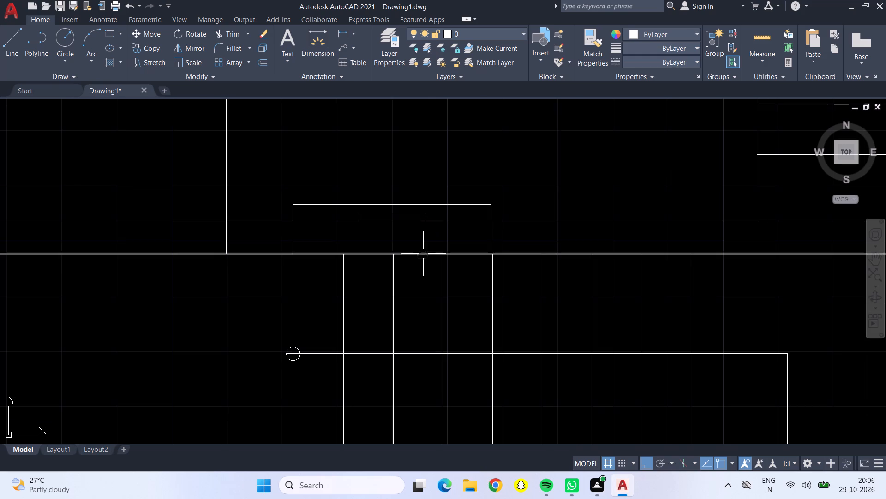
click(232, 30)
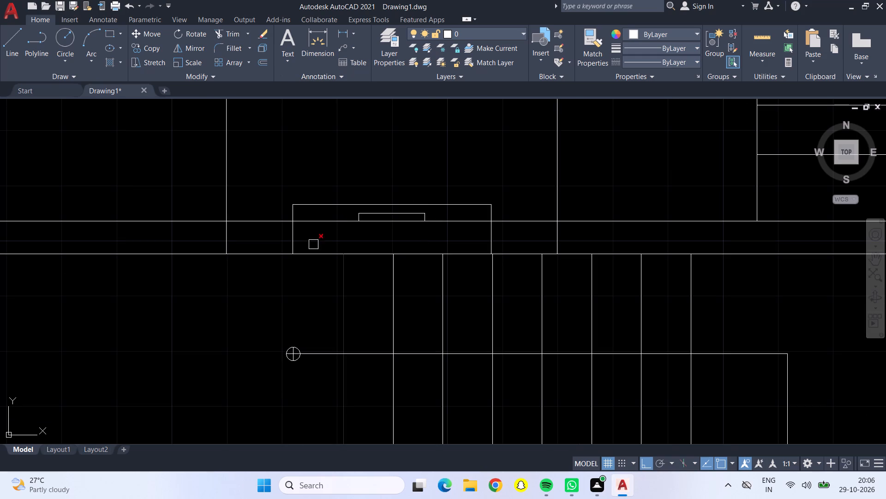
click(289, 235)
click(228, 230)
click(225, 192)
drag(470, 145, 575, 151)
click(556, 237)
click(495, 233)
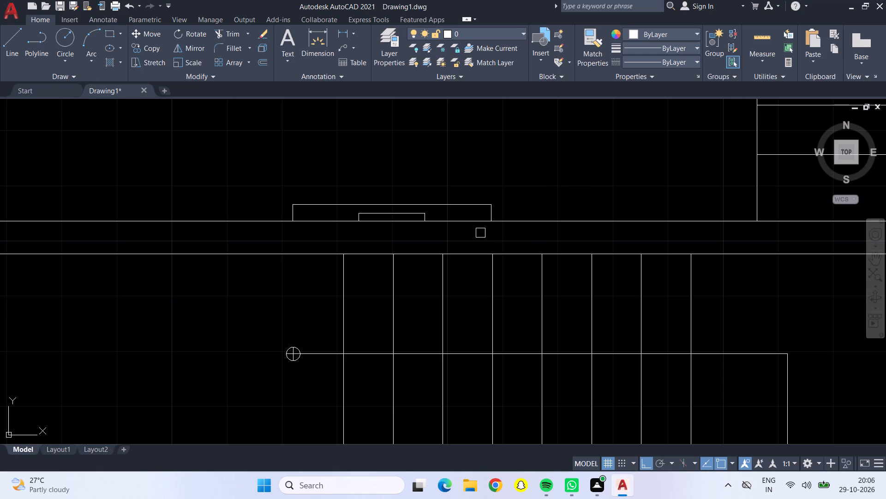
scroll(320, 183, down, 2)
scroll(336, 186, up, 3)
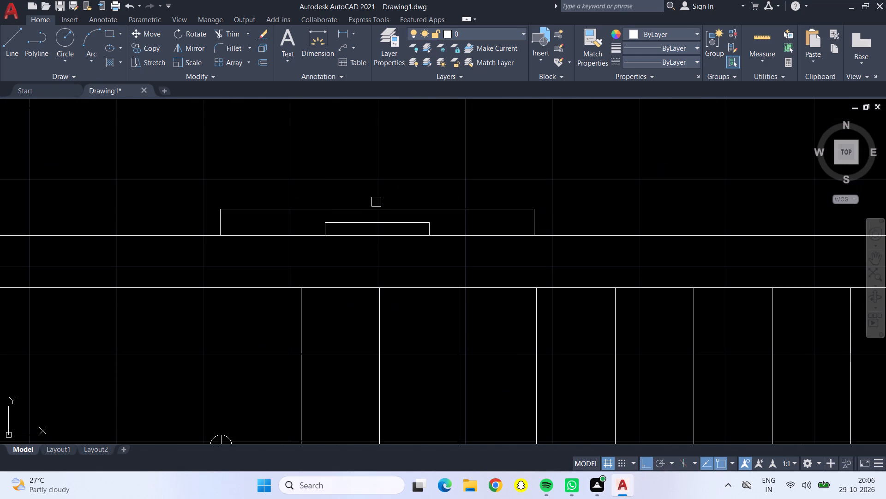
scroll(380, 200, up, 2)
scroll(380, 211, down, 2)
key(Escape)
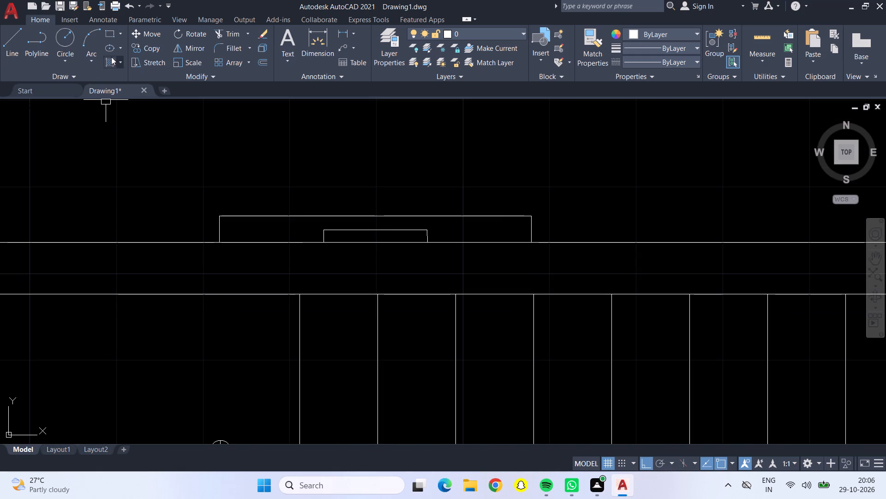
Draw two small circles centred on the wall line inside the larger outline, one on each side of the small outline.
click(72, 33)
scroll(370, 240, up, 2)
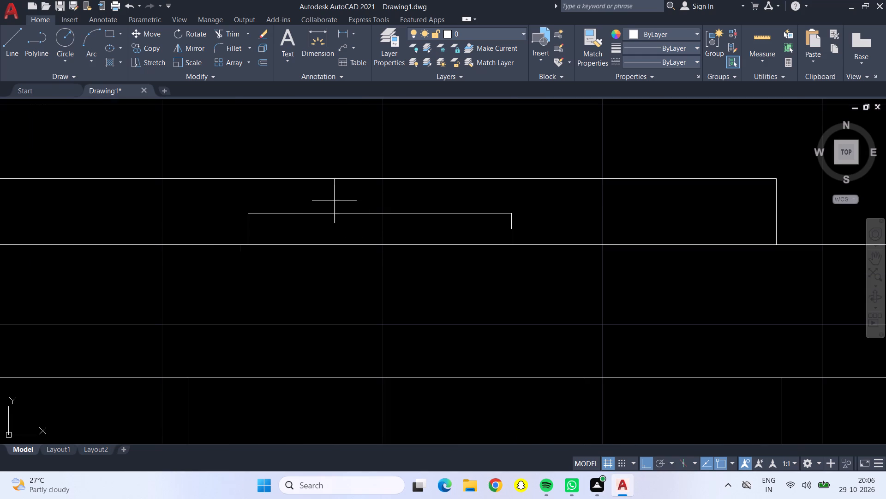
scroll(297, 216, down, 2)
scroll(222, 219, up, 2)
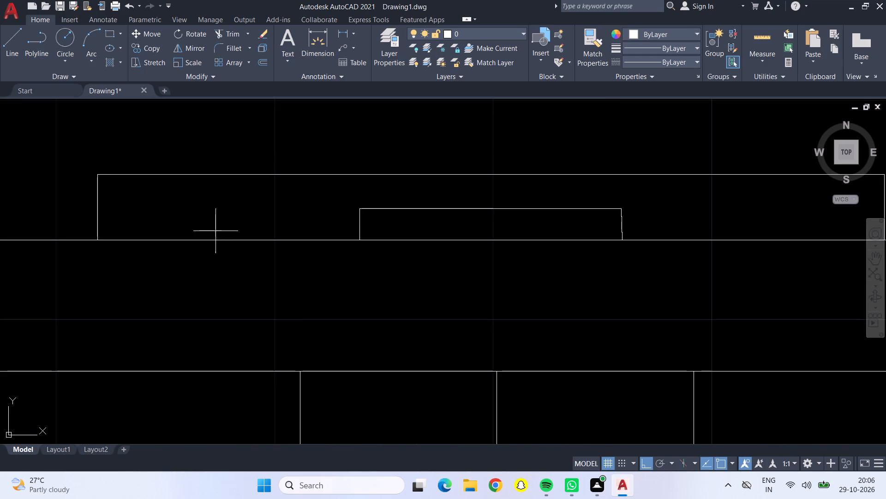
click(188, 239)
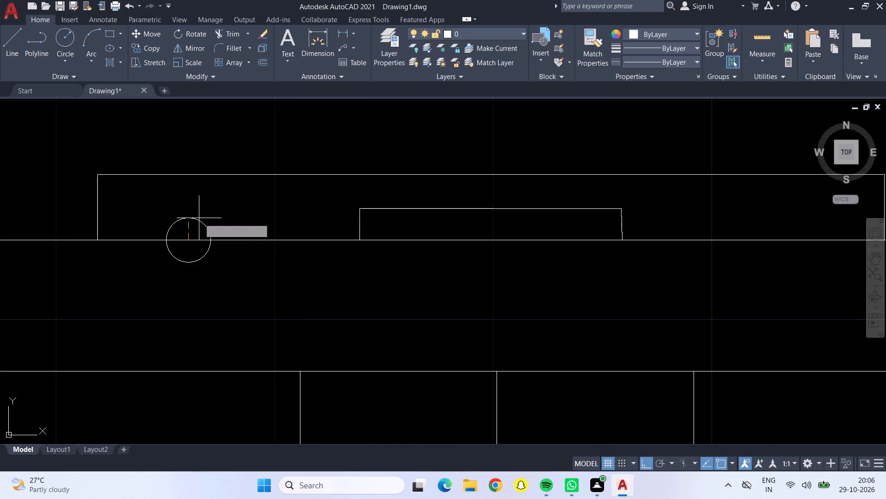
click(197, 222)
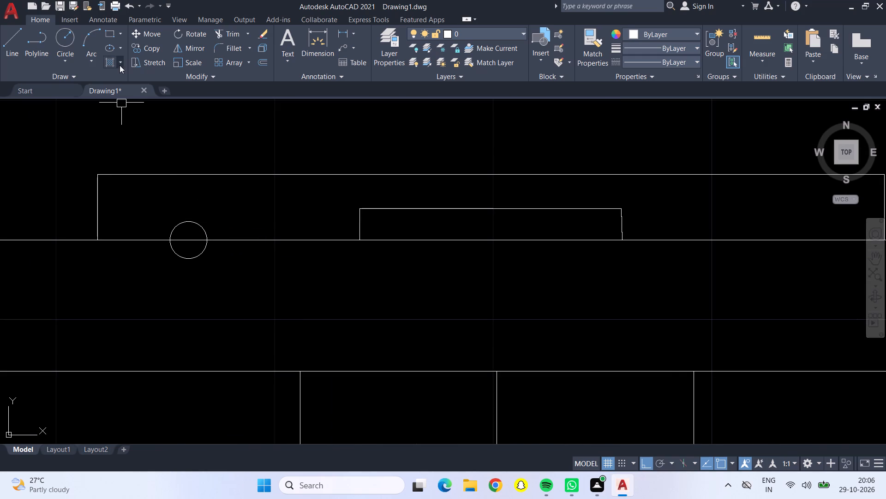
click(61, 46)
click(765, 237)
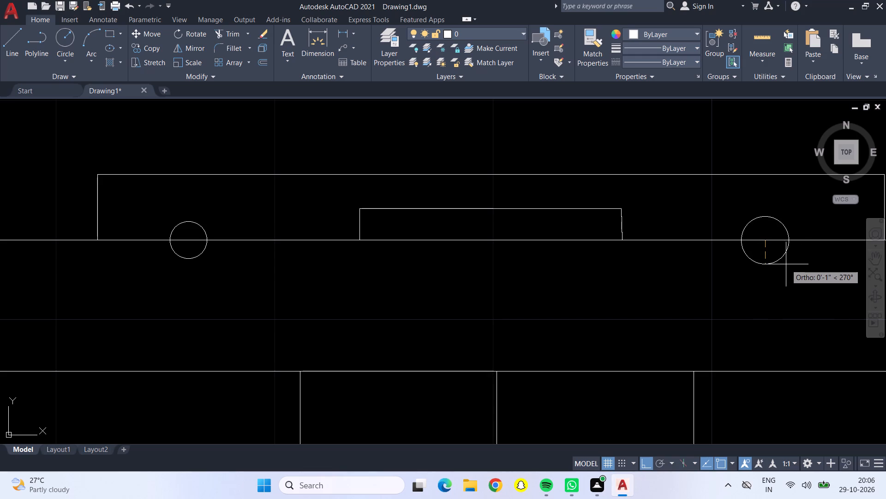
click(771, 256)
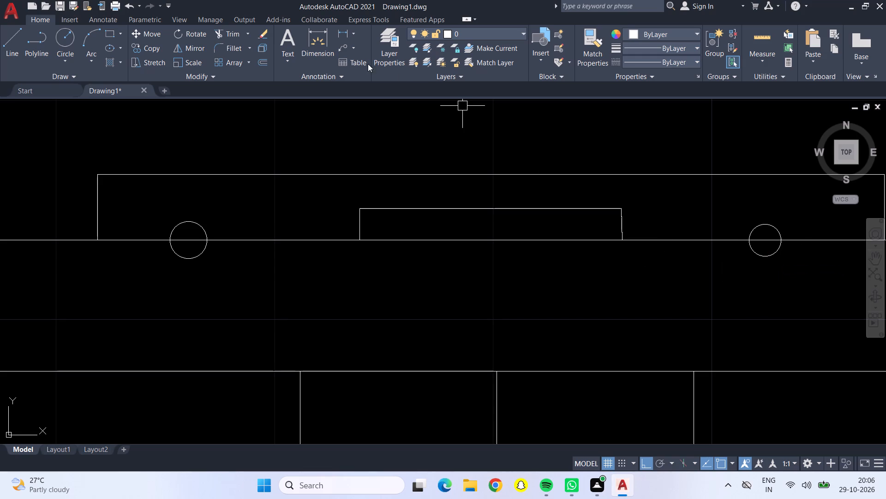
Trim away the lower halves of both small circles below the wall line.
click(219, 35)
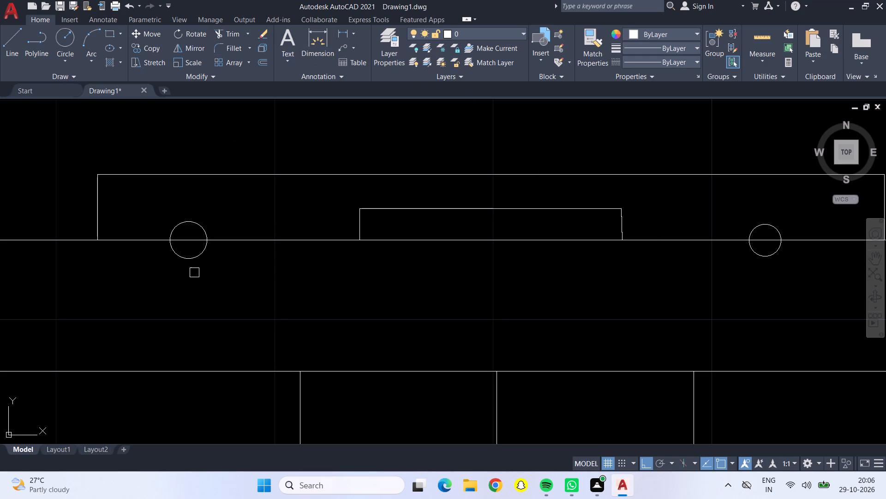
click(186, 259)
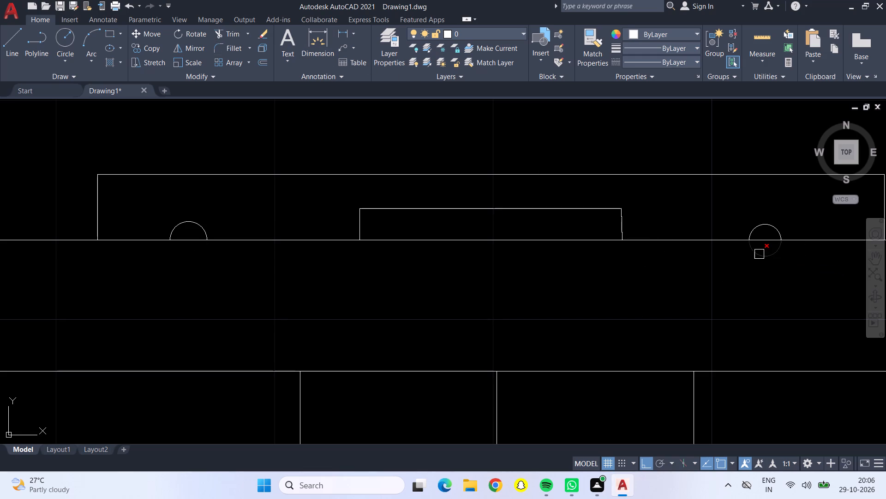
click(757, 253)
scroll(769, 280, down, 5)
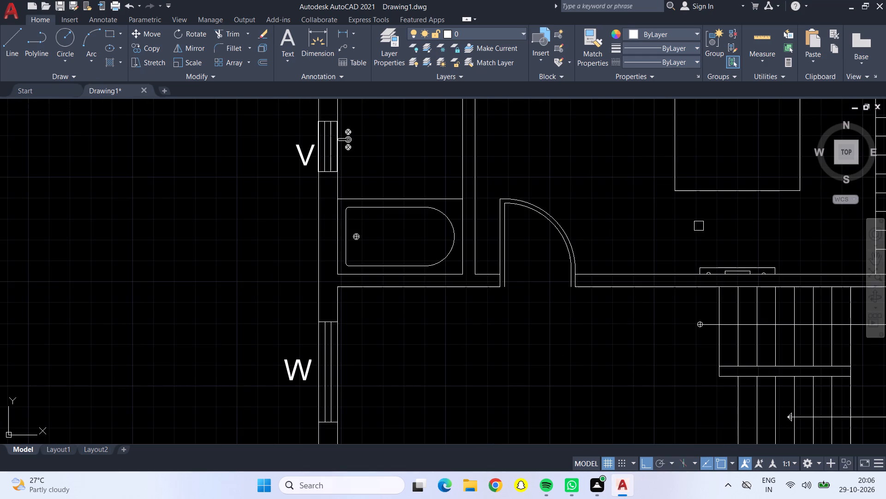
middle_drag(699, 225, 471, 221)
key(Escape)
Copy the complete wall fixture from its top midpoint onto the middle plan's upper bedroom wall, opposite the bed.
scroll(467, 257, up, 2)
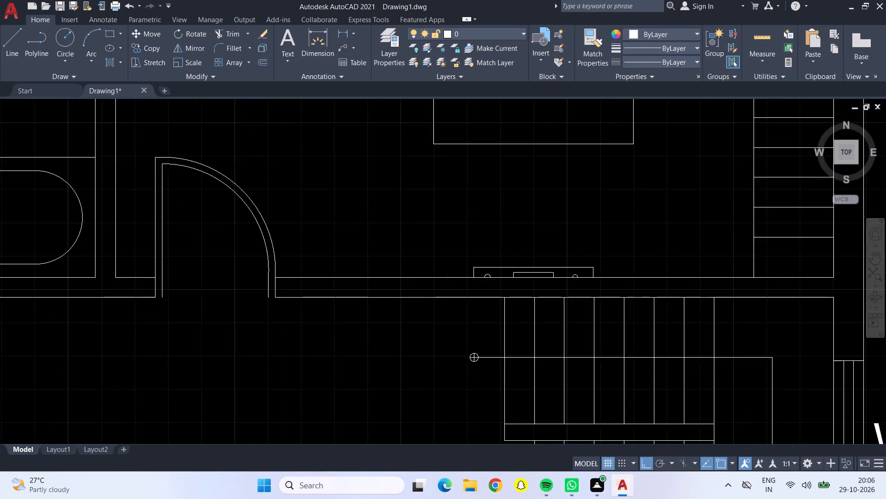
scroll(467, 257, up, 1)
click(470, 264)
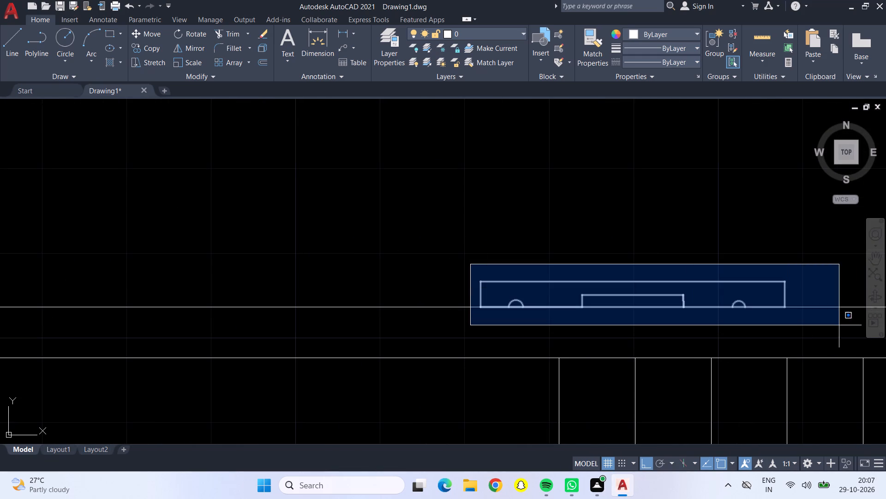
click(827, 325)
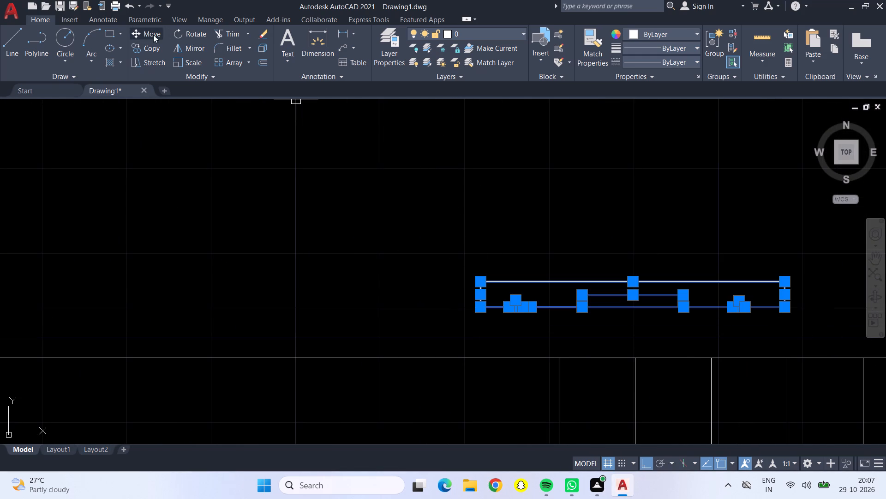
click(148, 44)
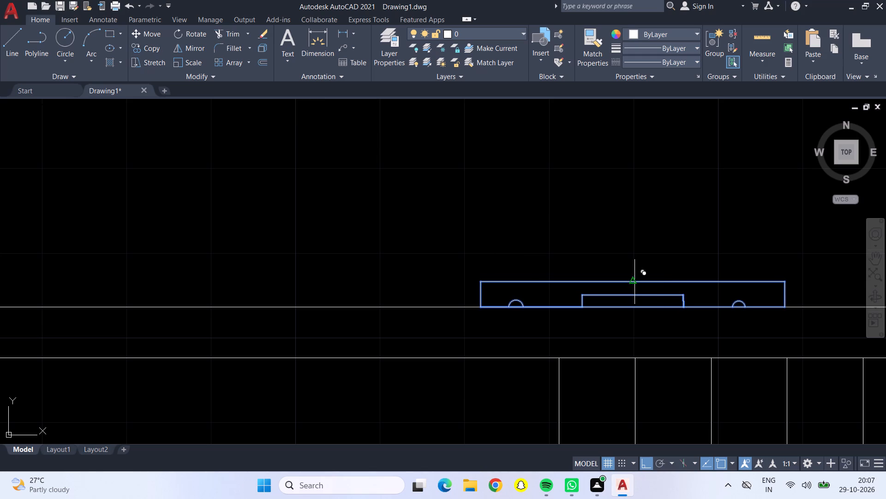
click(635, 282)
scroll(589, 285, down, 3)
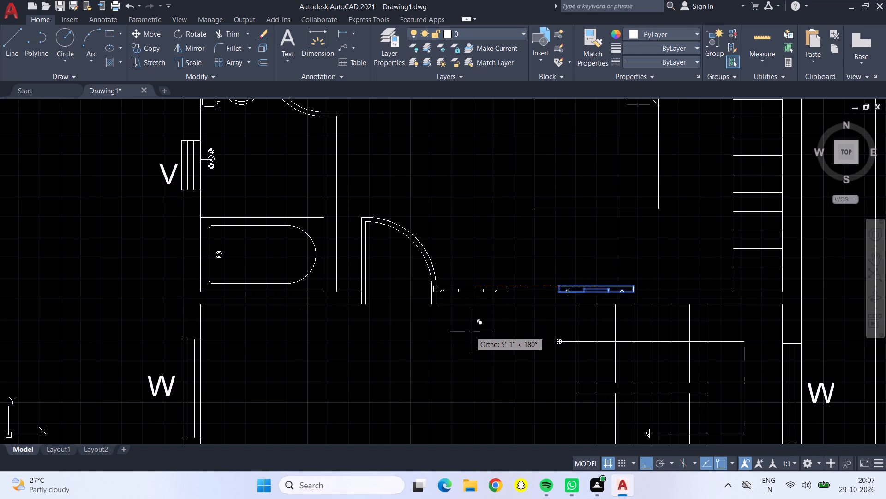
key(F8)
scroll(485, 341, down, 3)
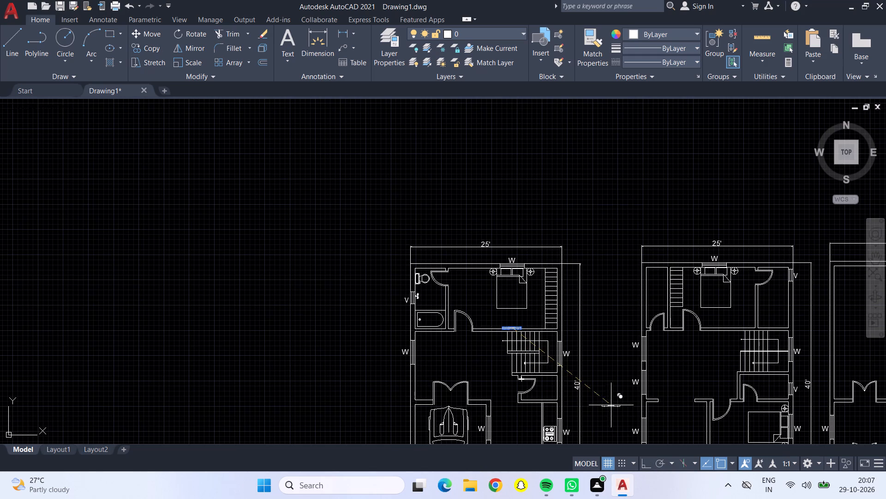
middle_drag(613, 405, 602, 326)
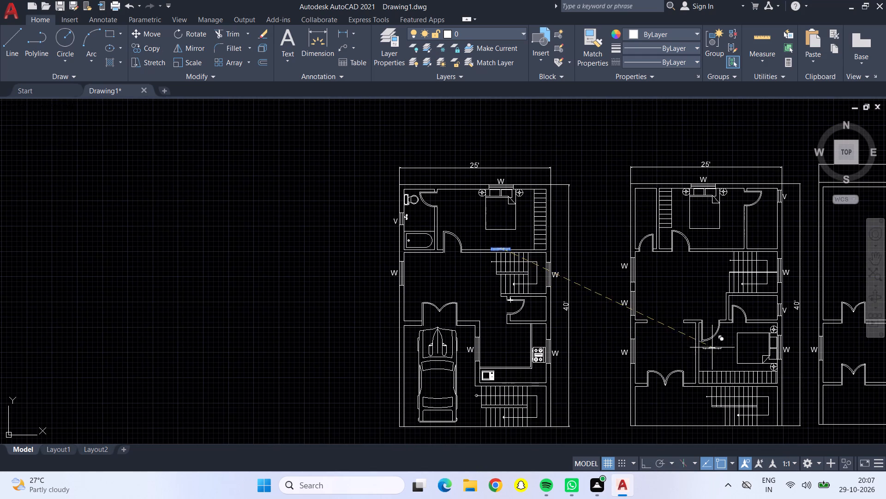
scroll(723, 246, up, 5)
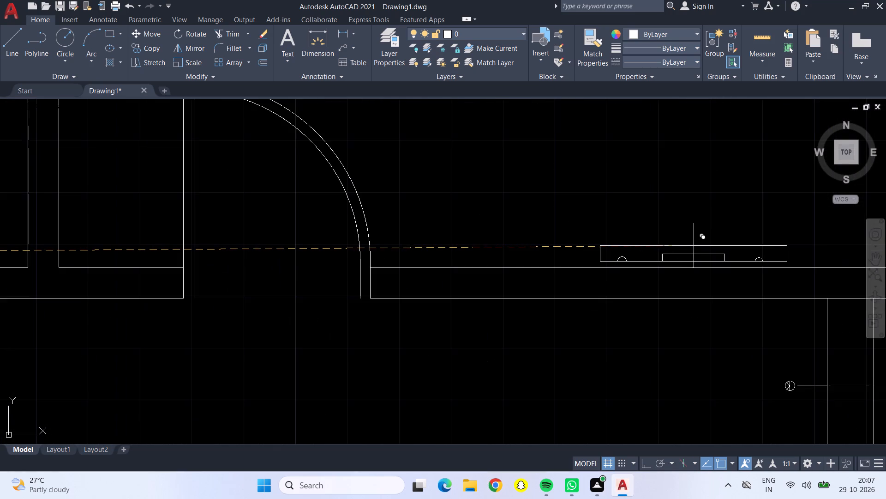
scroll(679, 246, down, 1)
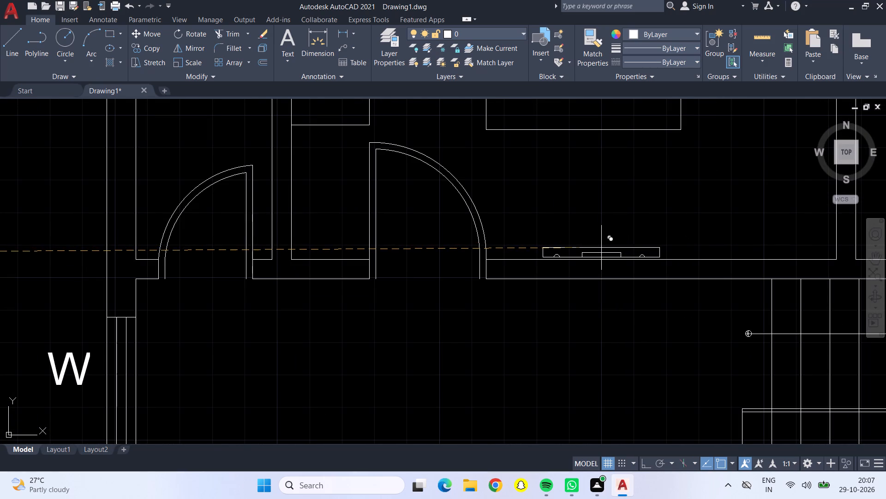
scroll(598, 248, up, 2)
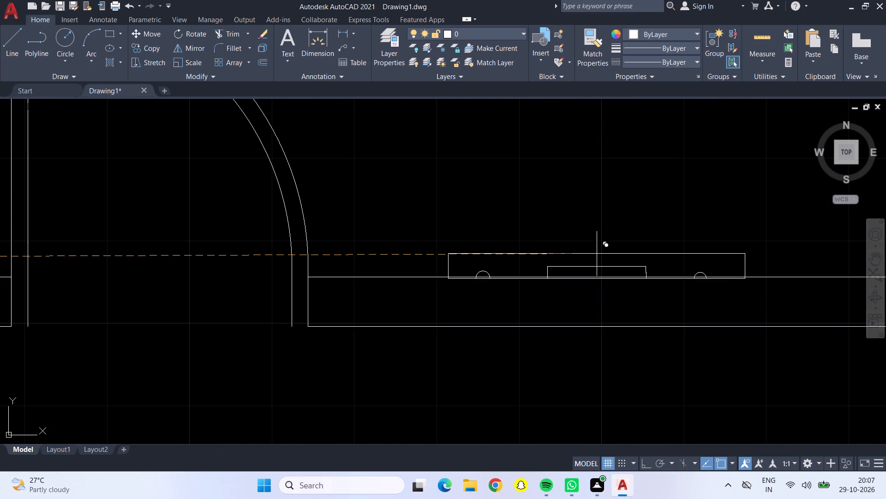
scroll(595, 253, up, 4)
scroll(593, 253, down, 1)
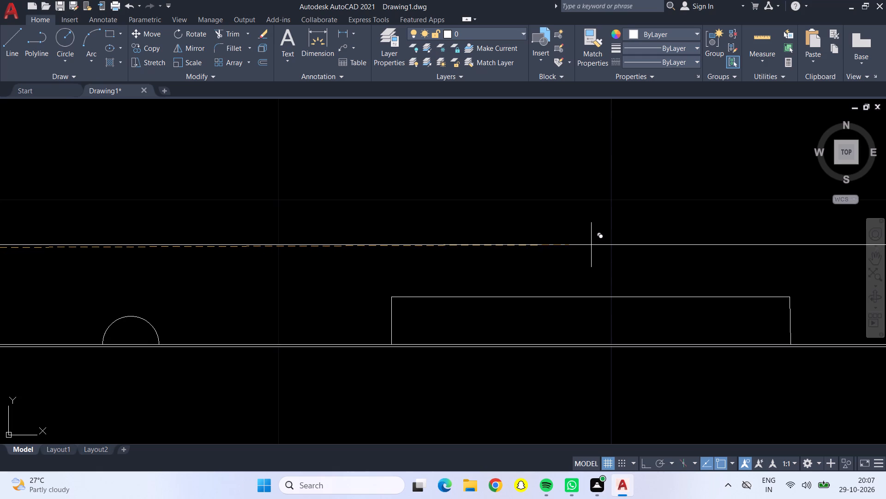
click(591, 248)
Place a second copy of the fixture in the middle plan's lower bedroom, between its side wall and the bed.
scroll(591, 248, down, 5)
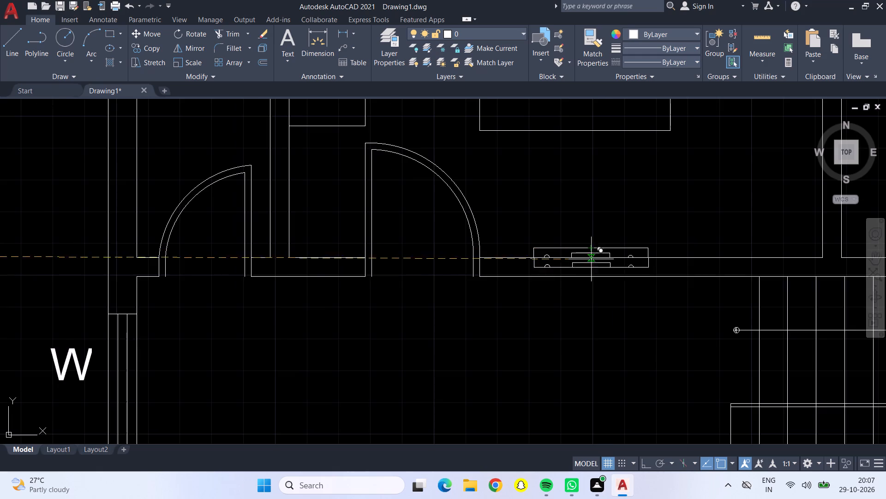
scroll(591, 289, down, 3)
middle_drag(590, 325, 567, 229)
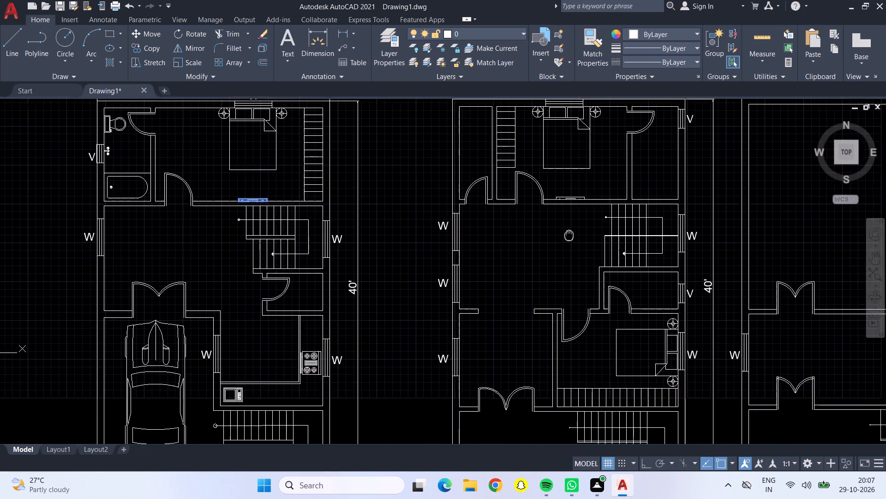
middle_drag(567, 229, 563, 192)
scroll(575, 314, up, 2)
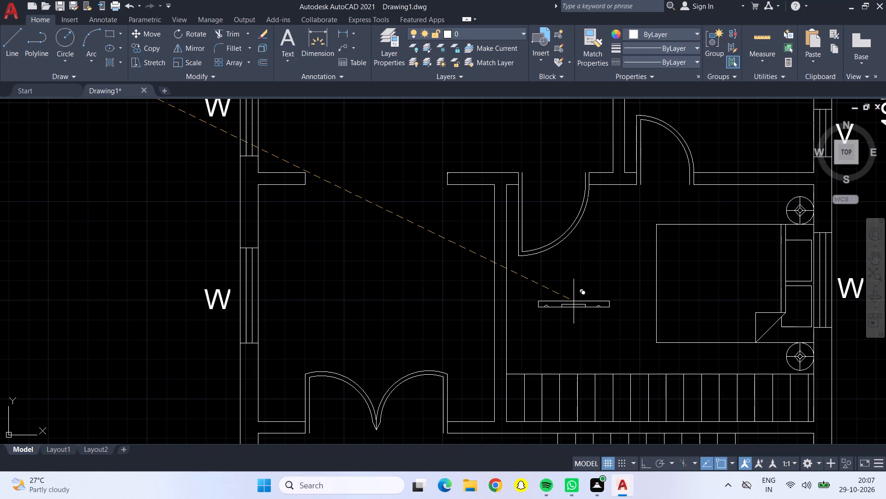
click(574, 301)
key(Escape)
Rotate the lower bedroom's fixture copy 90° clockwise so it stands vertical with its front facing the bed.
click(534, 291)
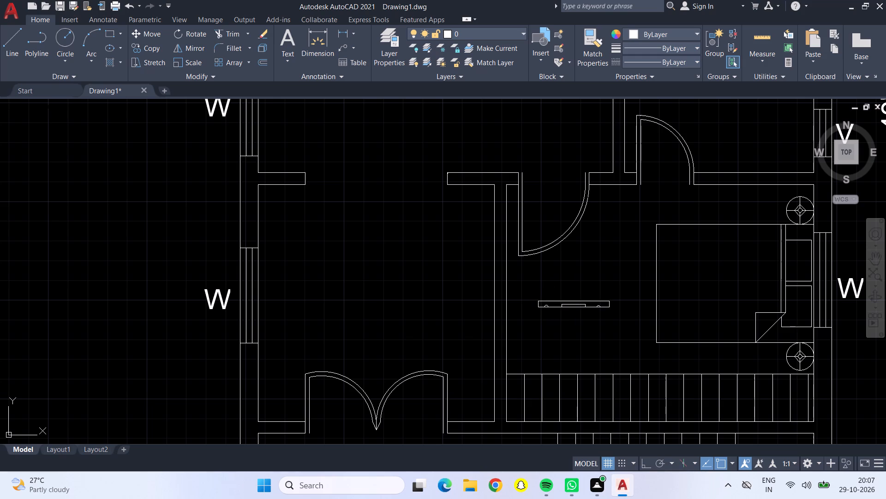
click(623, 332)
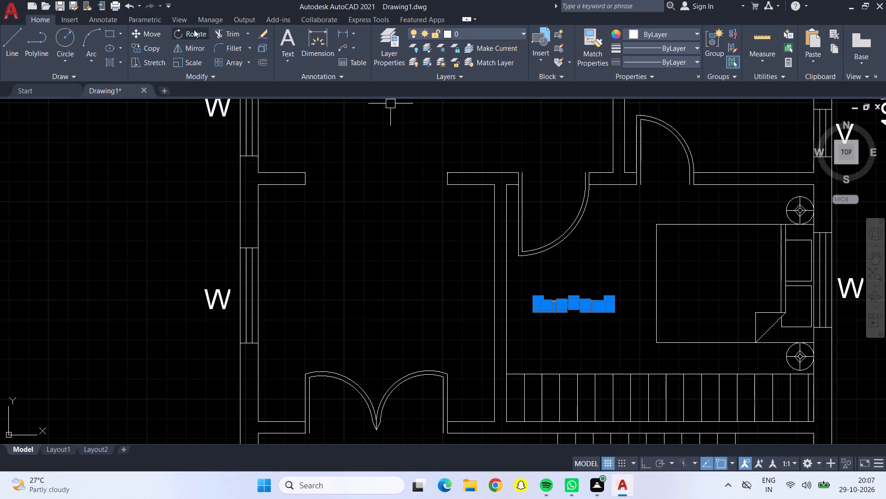
click(192, 31)
click(603, 309)
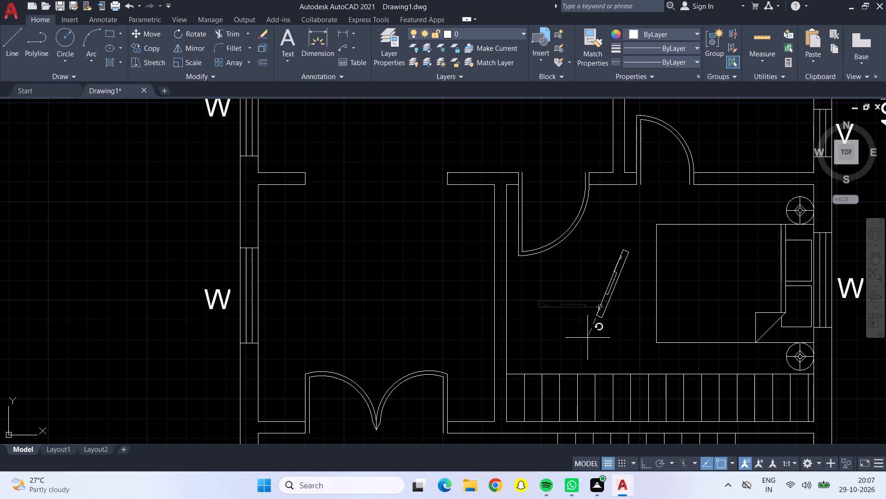
click(604, 343)
Move the rotated fixture by its back edge onto the lower bedroom's side wall opposite the bed.
click(587, 244)
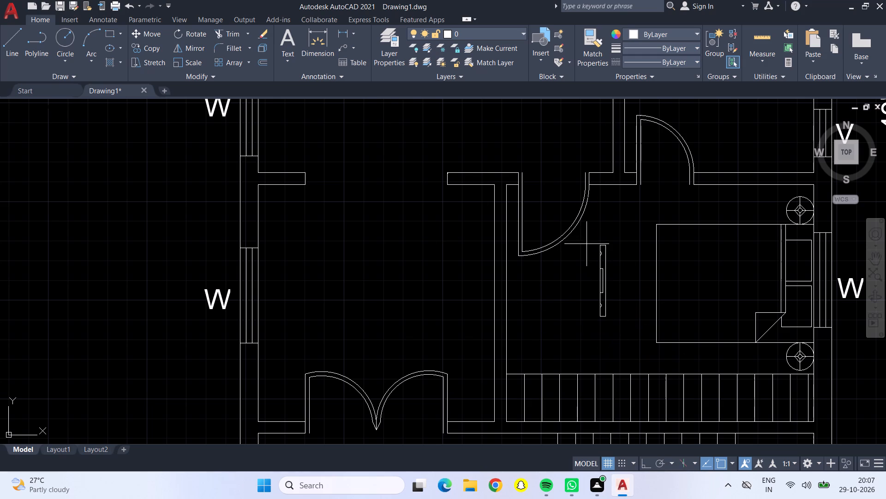
click(626, 331)
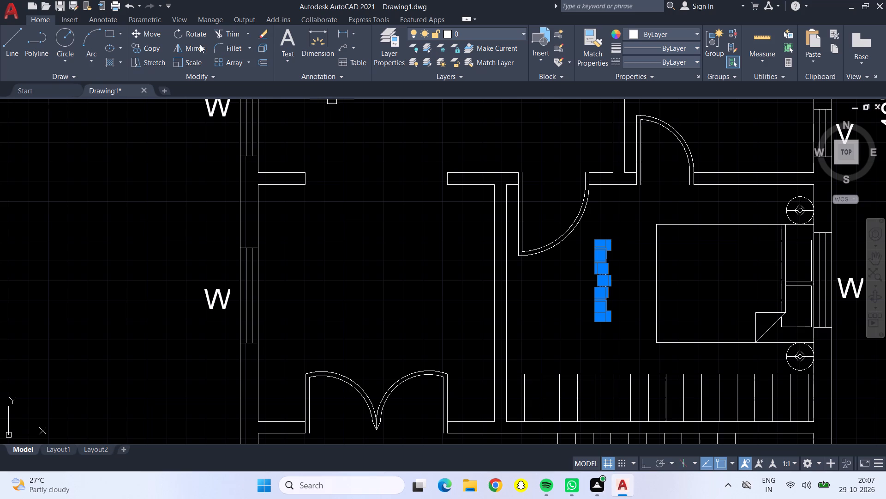
click(153, 35)
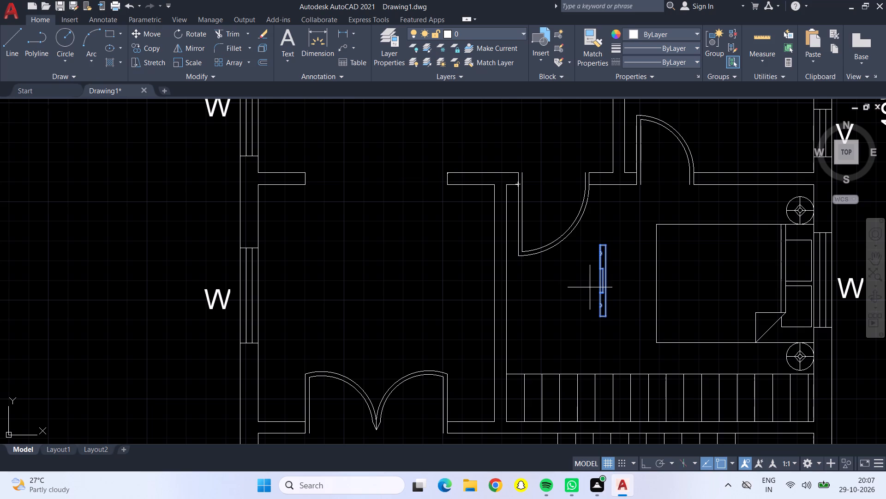
click(597, 276)
scroll(510, 307, up, 3)
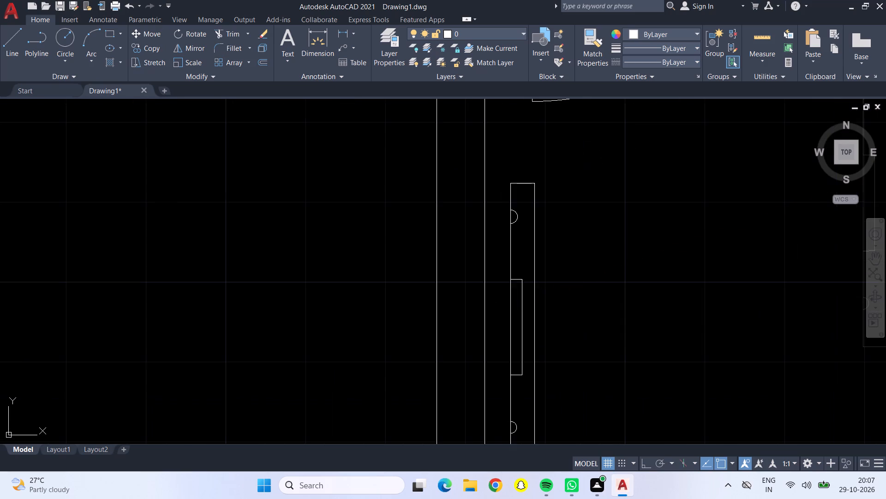
click(482, 270)
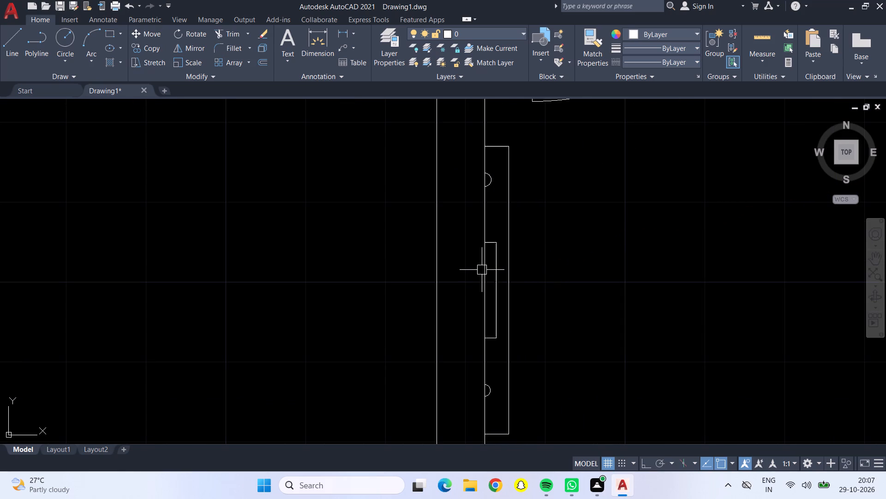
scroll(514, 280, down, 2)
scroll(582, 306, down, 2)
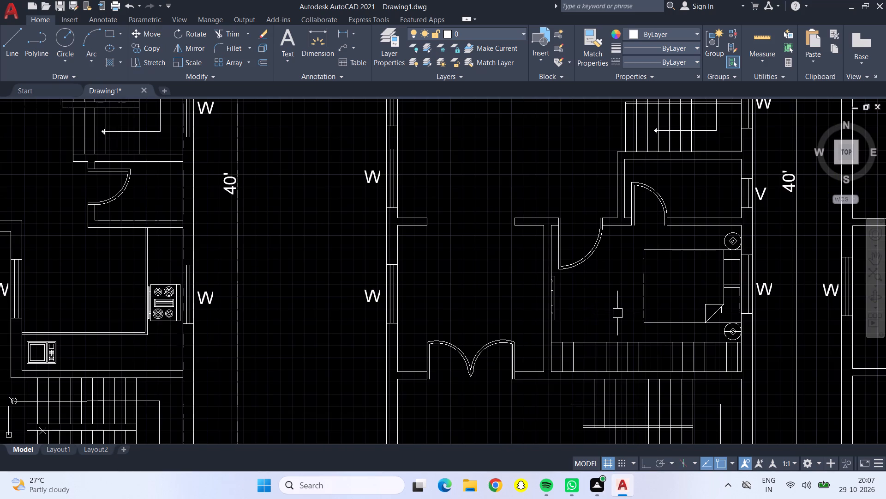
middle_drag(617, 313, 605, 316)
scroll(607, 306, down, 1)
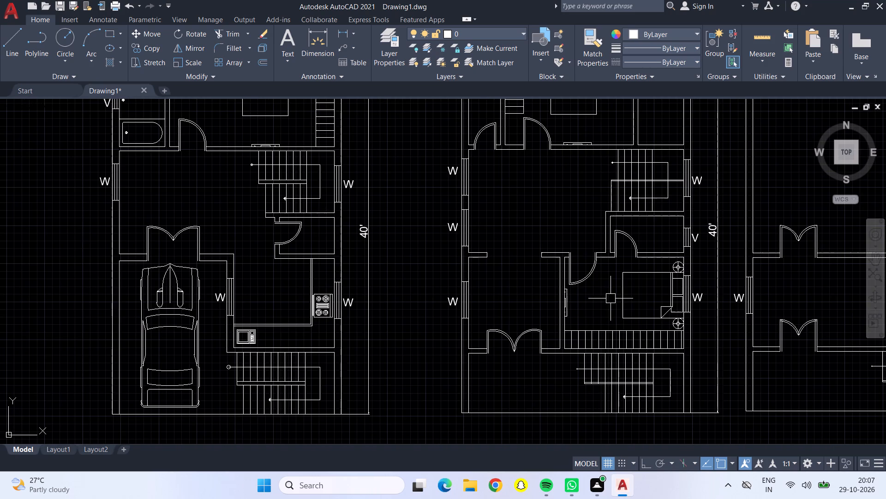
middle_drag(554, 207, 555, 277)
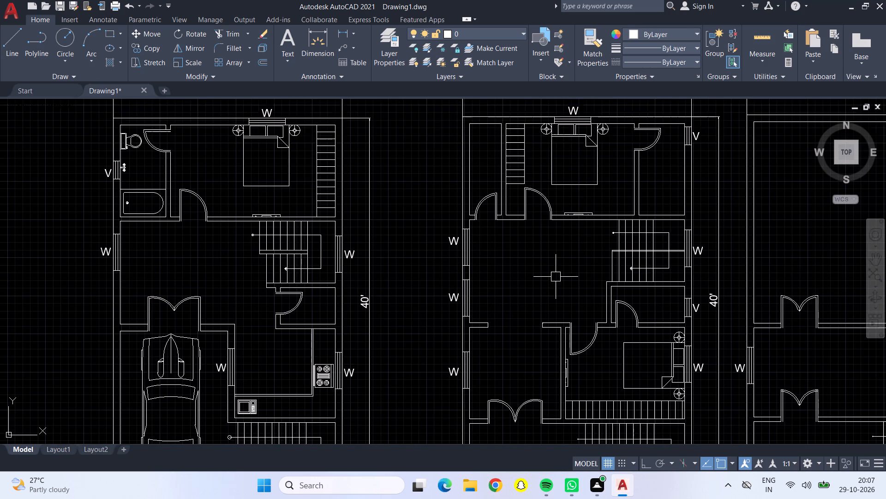
Examine the left plan's living room between the bathroom, staircase and double entrance door.
scroll(558, 269, down, 1)
middle_drag(558, 269, 551, 268)
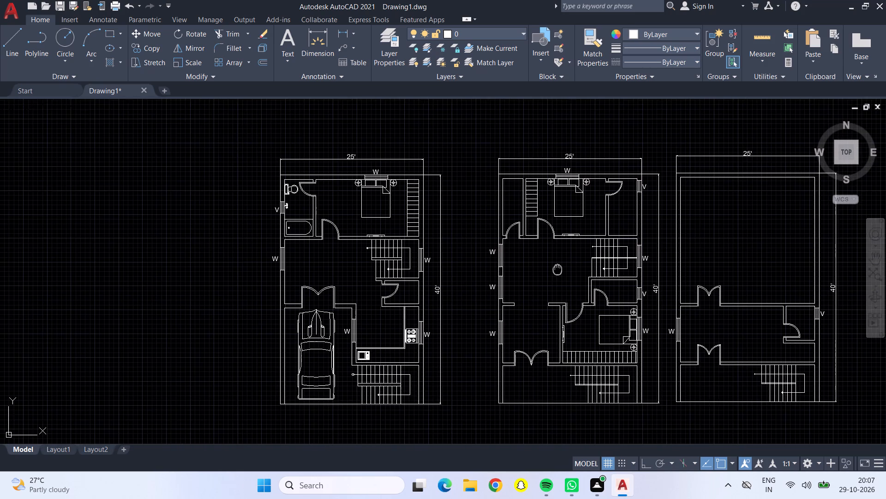
middle_drag(551, 268, 523, 261)
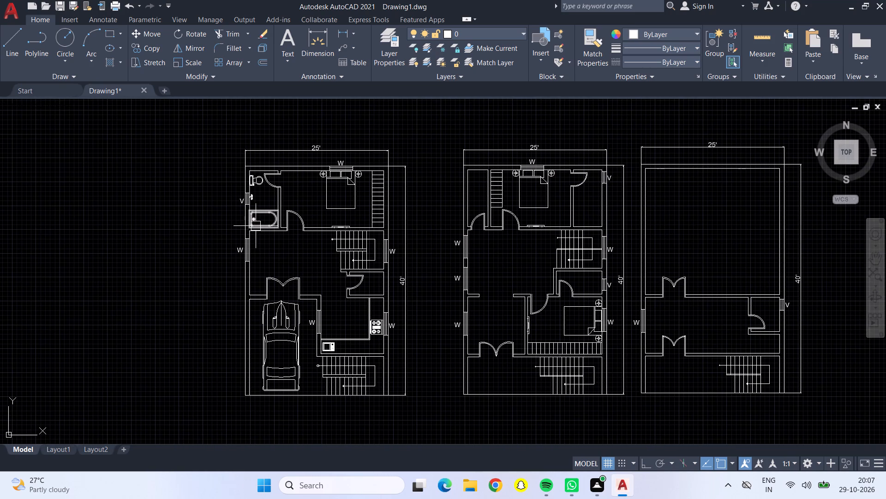
scroll(253, 233, up, 2)
scroll(272, 257, down, 1)
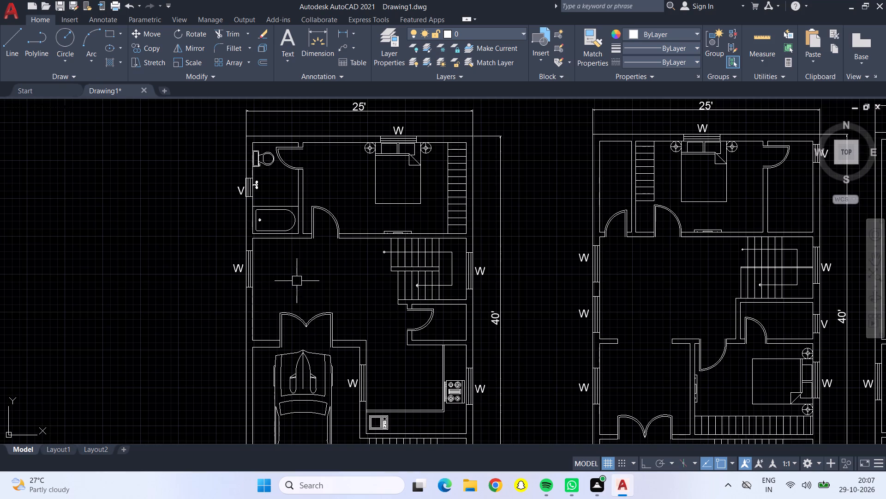
scroll(259, 270, up, 2)
scroll(271, 266, down, 1)
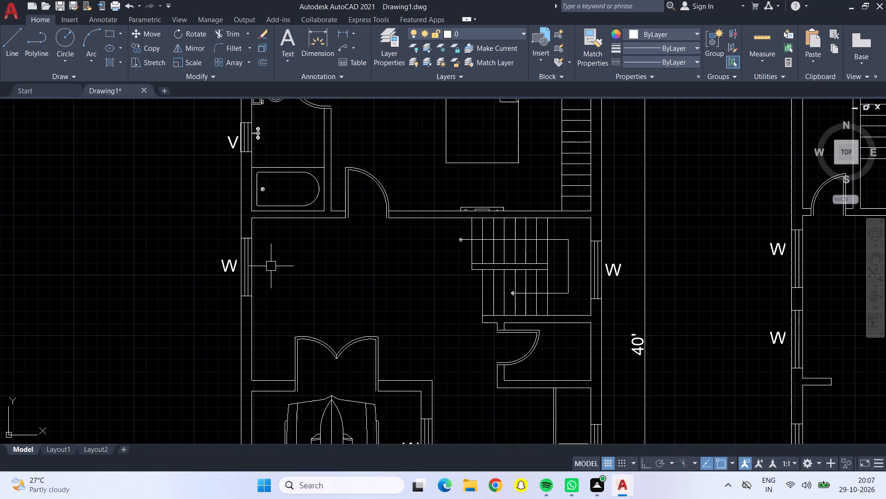
scroll(288, 271, up, 1)
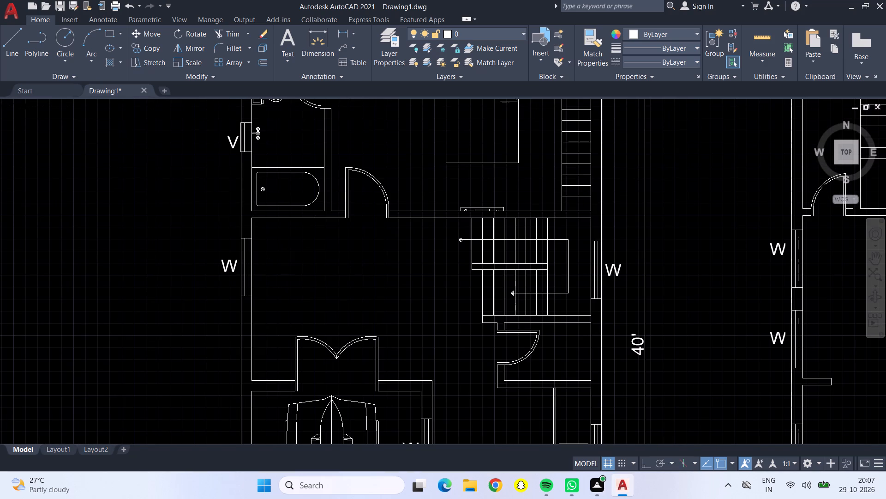
scroll(289, 272, down, 1)
scroll(300, 278, up, 1)
scroll(300, 278, down, 2)
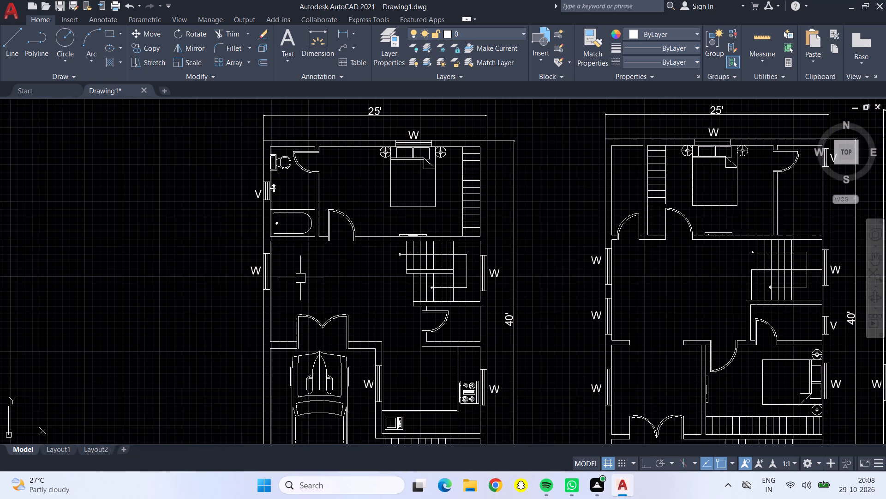
scroll(300, 278, down, 2)
scroll(300, 278, up, 5)
scroll(300, 278, down, 1)
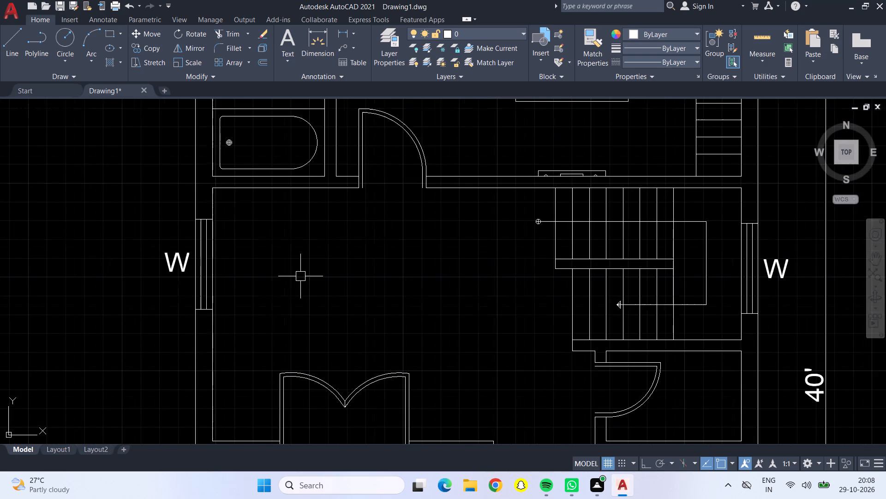
Offset the left plan's living room top wall line and window-side wall line 2'5" into the room.
key(o)
key(Return)
text(2'5")
key(Return)
click(276, 186)
click(300, 254)
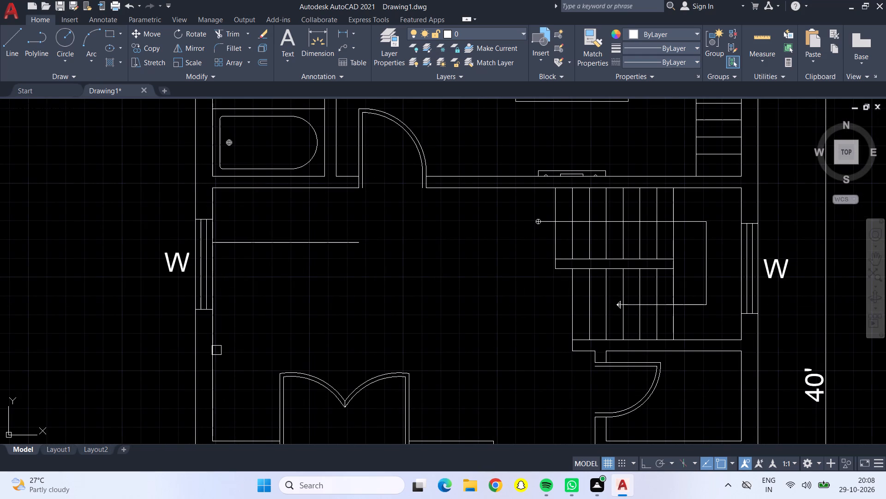
click(210, 349)
click(257, 351)
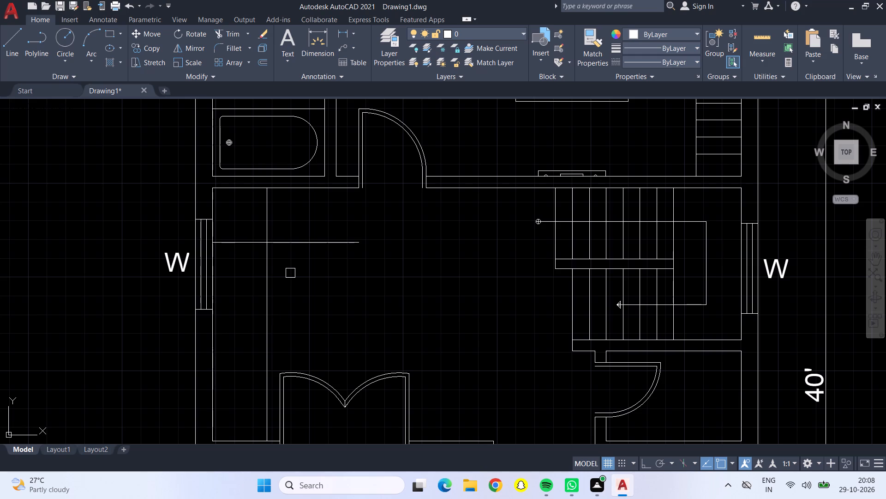
key(Escape)
Offset the new horizontal line twice downward and the new vertical line twice into the room, each at 2' spacing.
key(o)
key(Return)
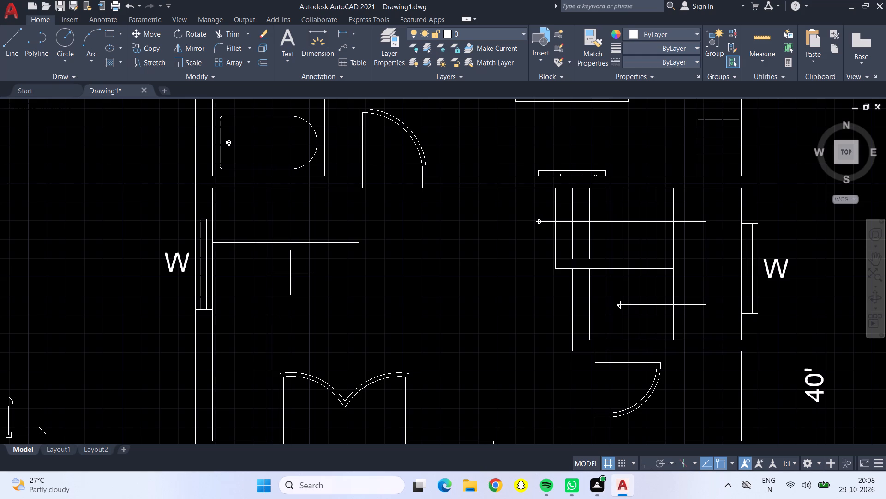
key(2)
key(apostrophe)
key(Return)
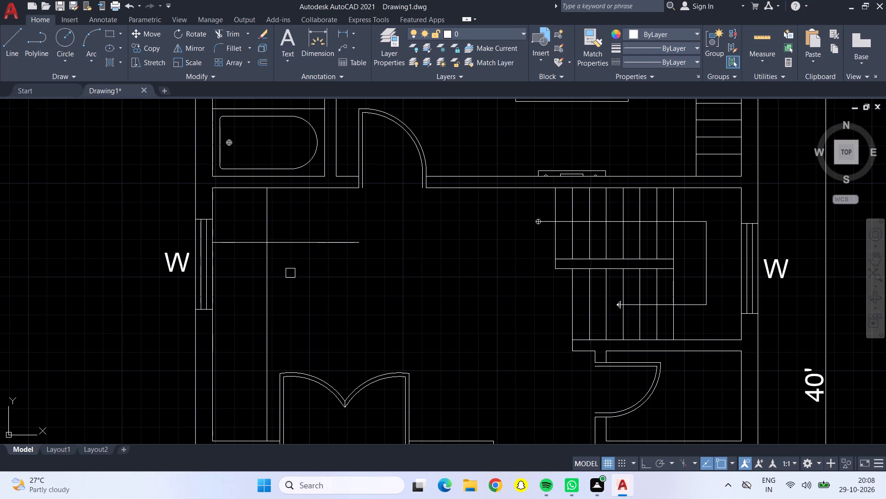
click(238, 239)
click(247, 268)
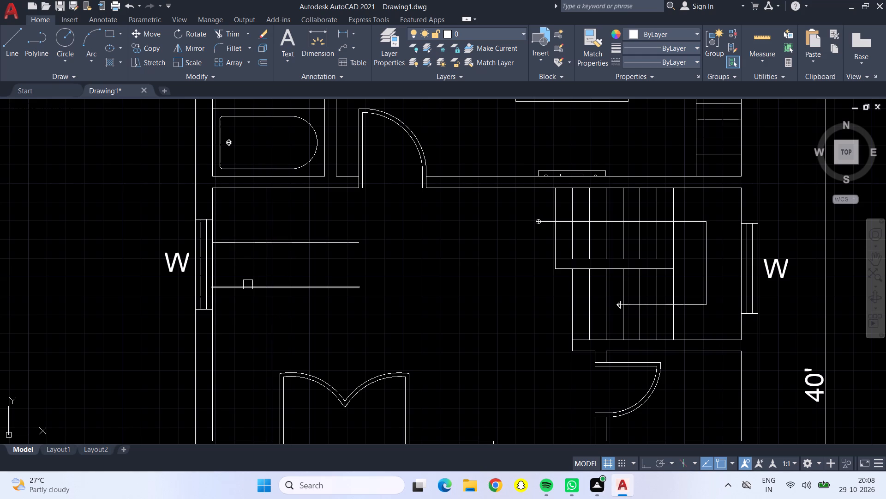
click(248, 285)
click(257, 333)
click(269, 231)
click(332, 231)
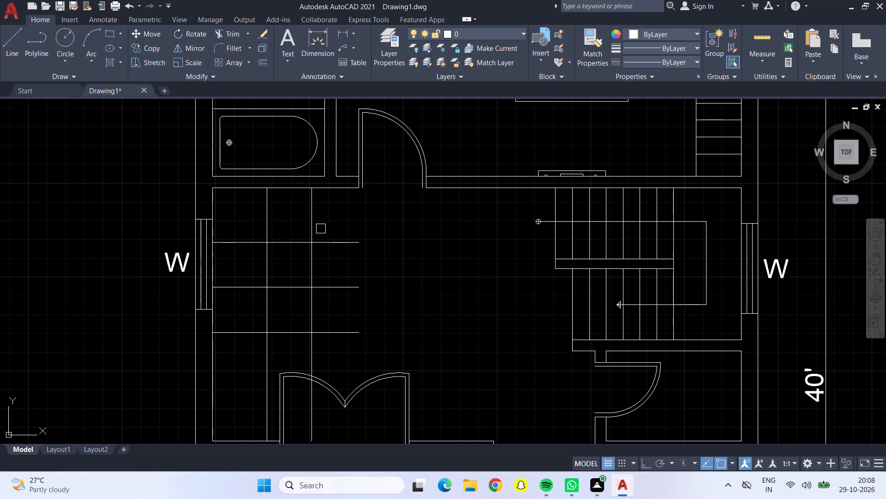
click(312, 225)
click(350, 233)
Trim the offset lines into an L-shaped sofa with a corner seat and two further seats along each wall.
click(225, 35)
drag(403, 262, 348, 259)
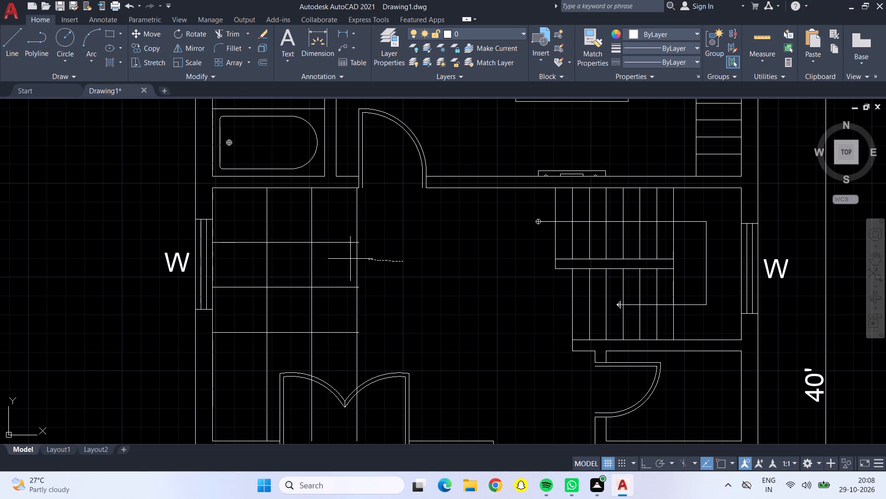
drag(348, 259, 286, 335)
drag(286, 335, 320, 335)
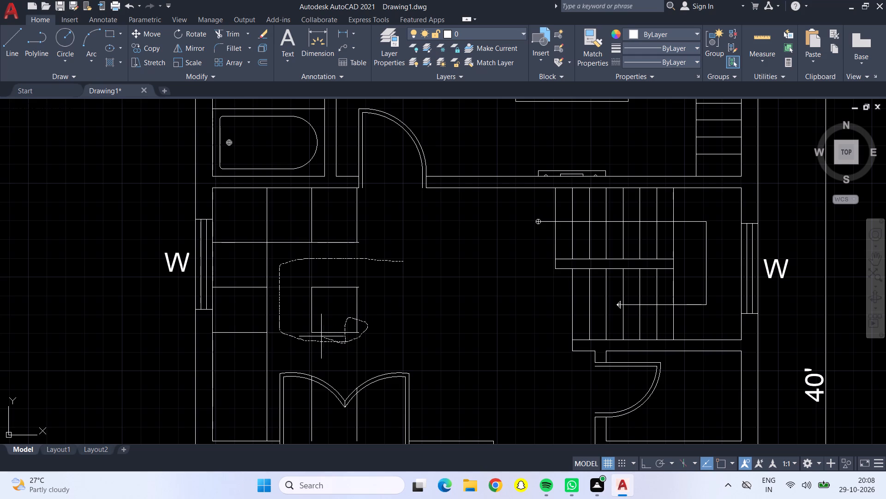
drag(320, 335, 352, 303)
drag(352, 303, 346, 304)
click(305, 410)
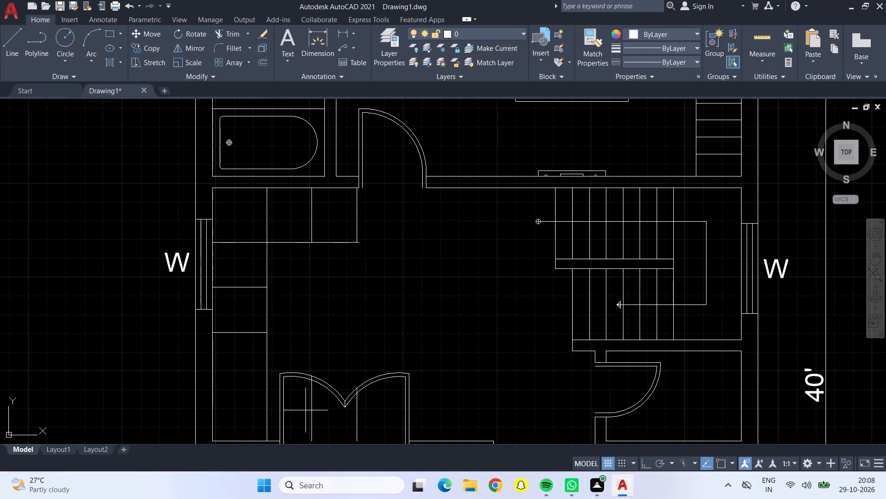
click(373, 429)
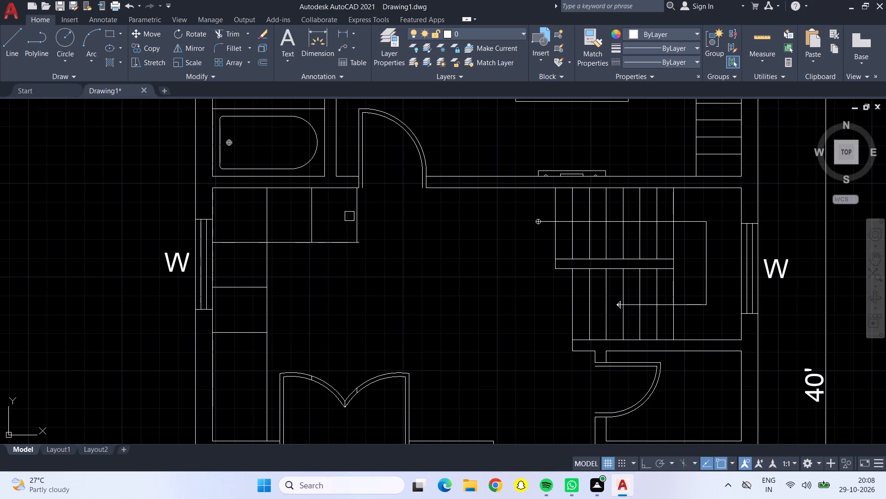
scroll(360, 239, up, 4)
click(331, 260)
scroll(340, 257, down, 2)
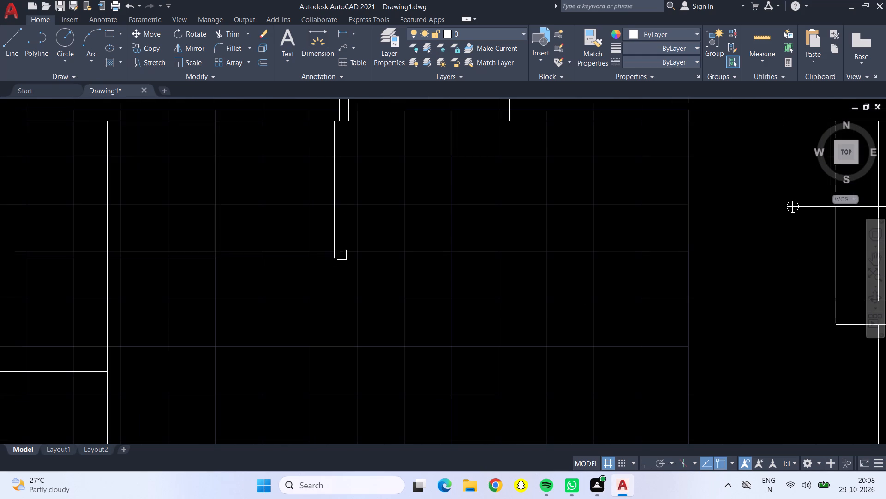
scroll(386, 189, down, 3)
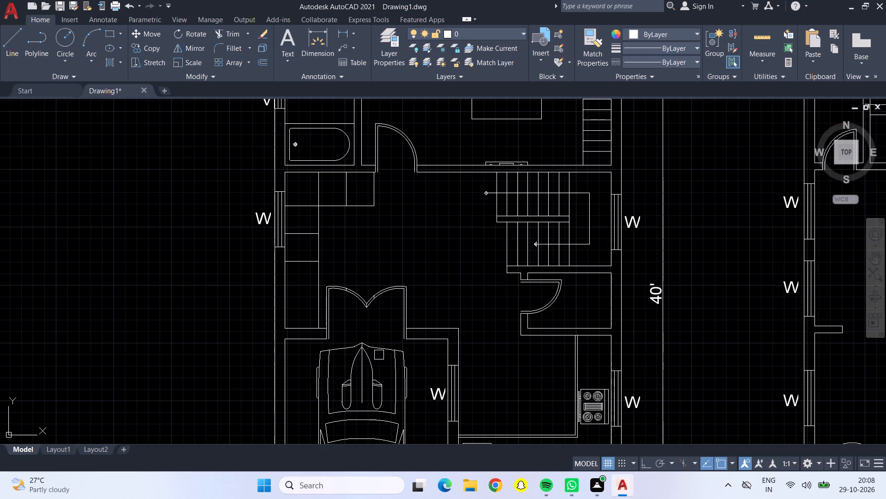
click(317, 301)
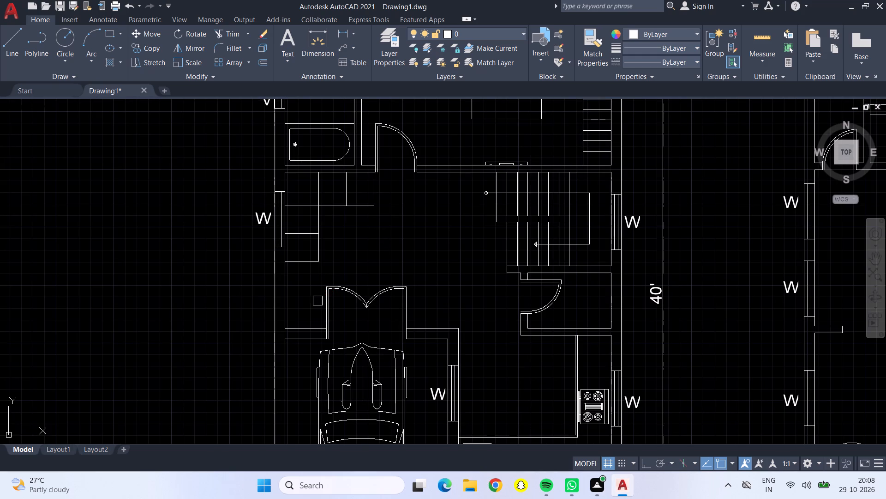
Trim away the leftover line stubs inside the double entrance door's arcs.
scroll(345, 293, up, 6)
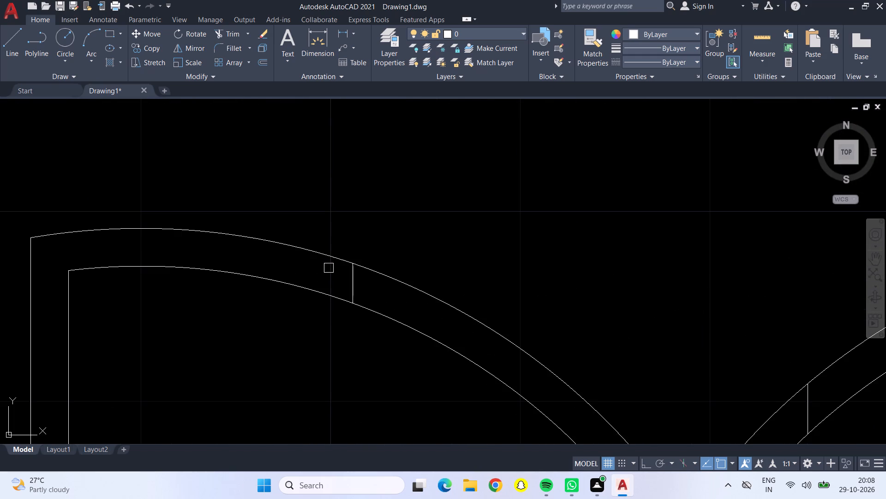
drag(335, 271, 355, 285)
scroll(457, 300, down, 2)
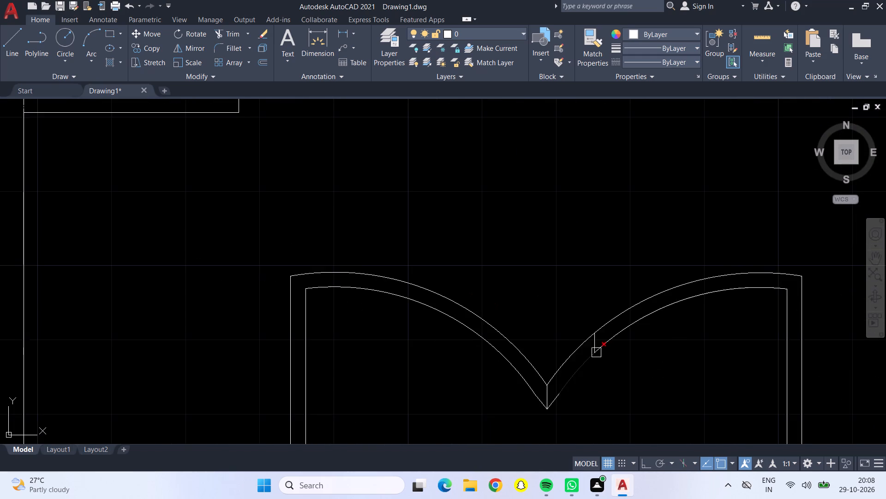
scroll(598, 353, up, 3)
drag(596, 301, 584, 325)
click(579, 325)
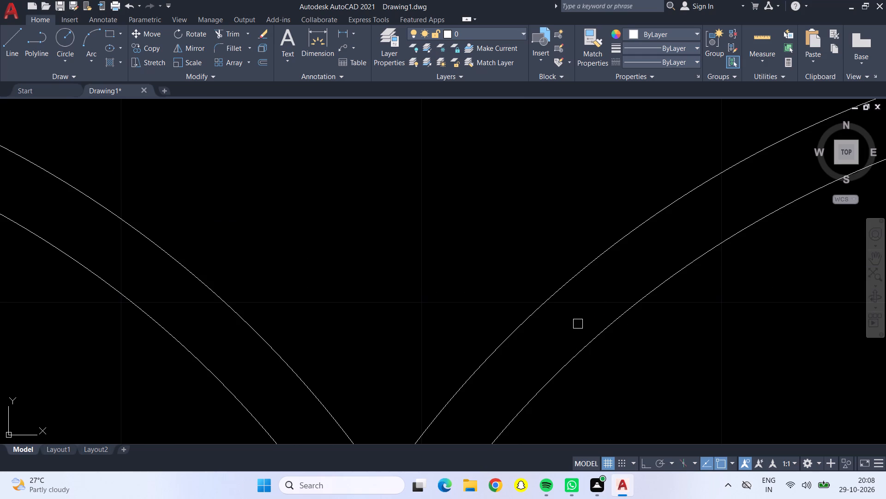
scroll(578, 324, down, 5)
scroll(546, 251, down, 1)
middle_drag(536, 216, 569, 299)
scroll(568, 299, down, 1)
scroll(562, 264, up, 1)
scroll(572, 300, up, 1)
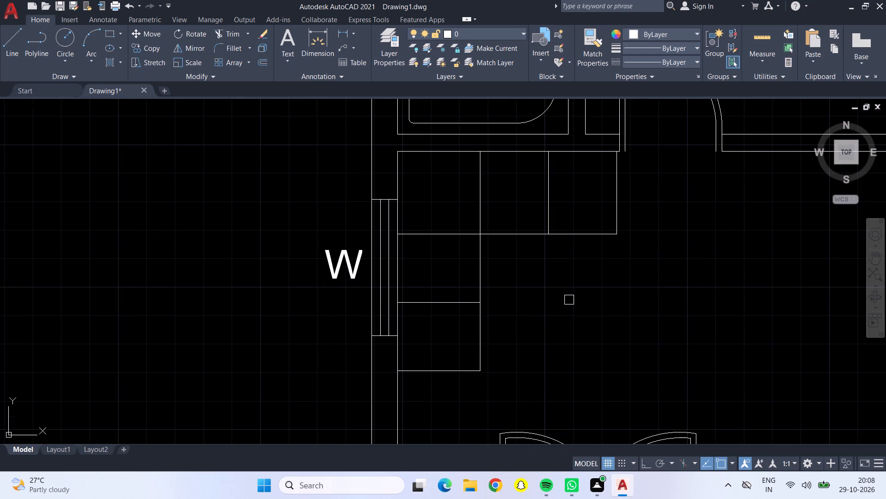
key(Escape)
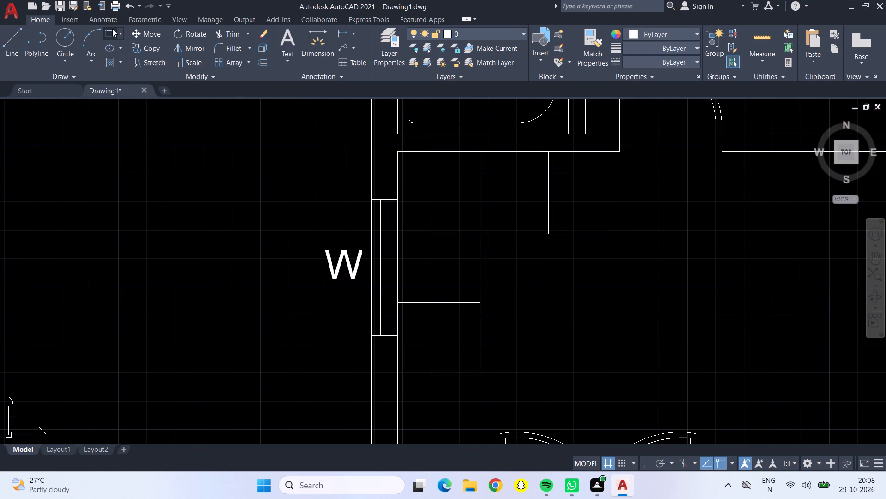
Draw a rectangular coffee table in the open floor in front of the L-shaped sofa.
click(112, 29)
click(529, 283)
click(653, 359)
Offset the sofa's lower end line 2' downward along the window-side wall.
scroll(471, 352, down, 1)
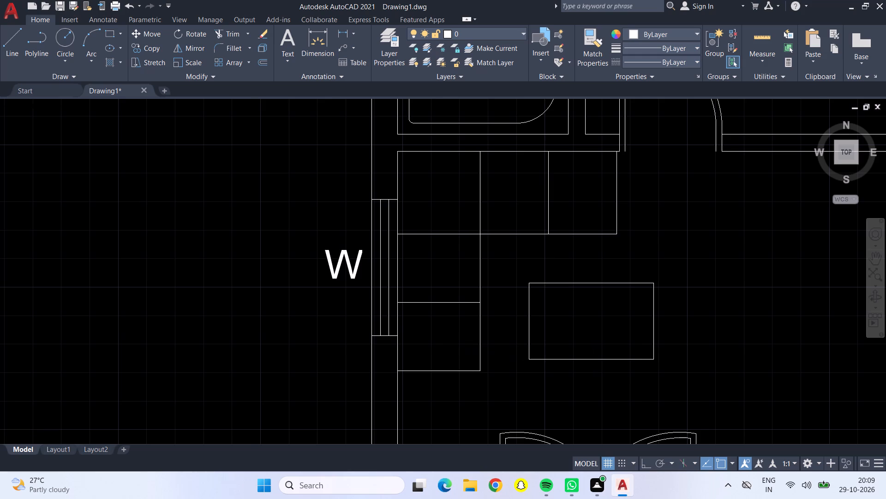
middle_drag(386, 338, 380, 294)
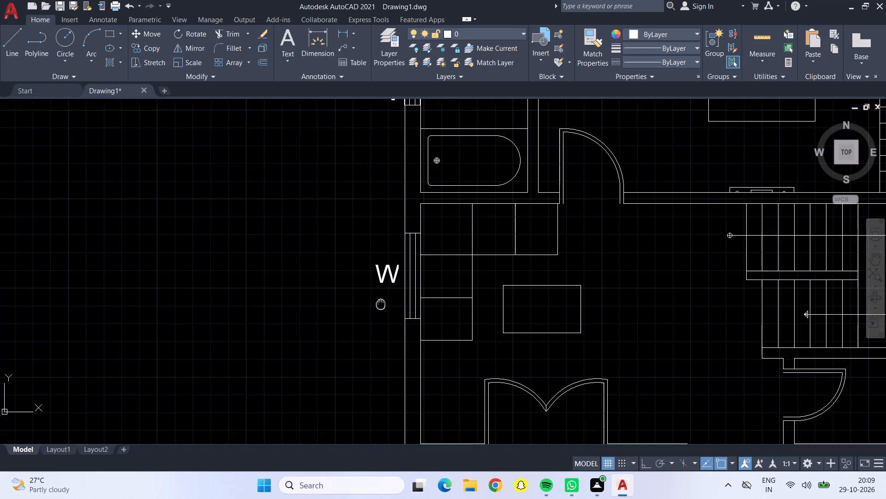
middle_drag(380, 294, 378, 252)
key(o)
key(Return)
text(2')
key(Return)
click(445, 276)
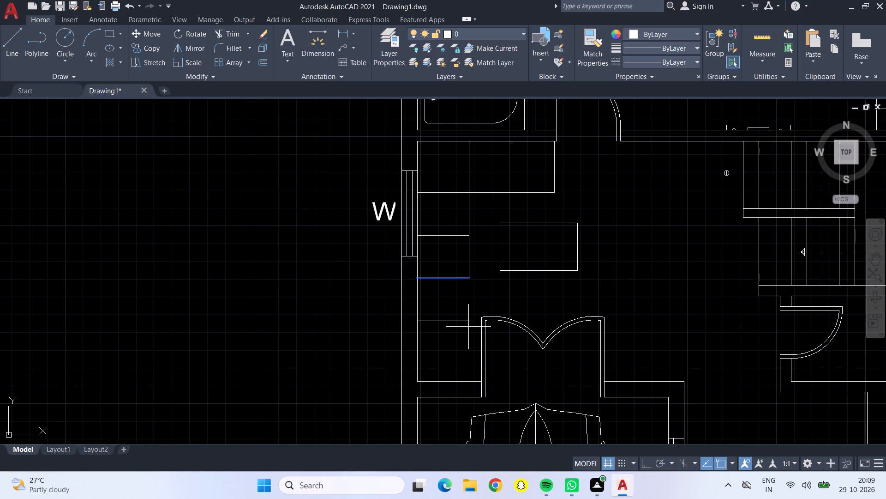
click(471, 329)
Draw a line extending the sofa's front edge down to the new lower end line, closing the added seat.
drag(11, 50, 21, 54)
click(471, 279)
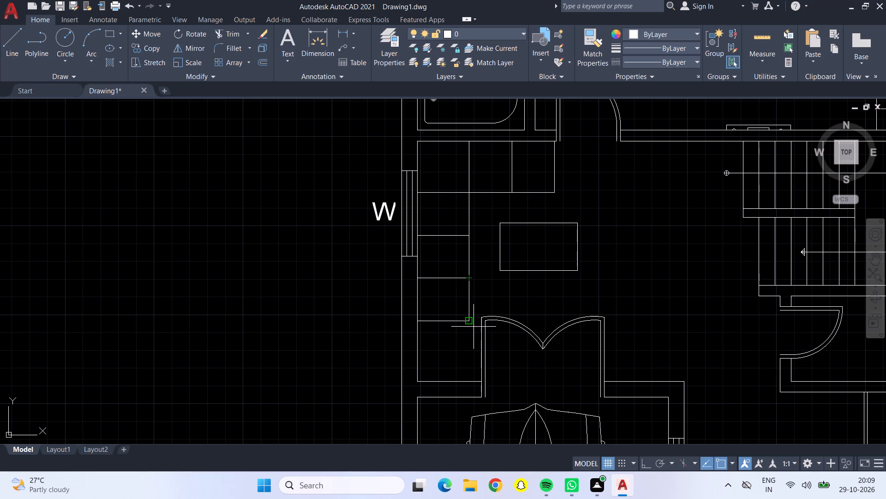
click(470, 321)
key(Return)
Rotate the coffee table upright with Ortho on, so its long sides run parallel to the window-side wall.
scroll(437, 332, down, 1)
click(508, 261)
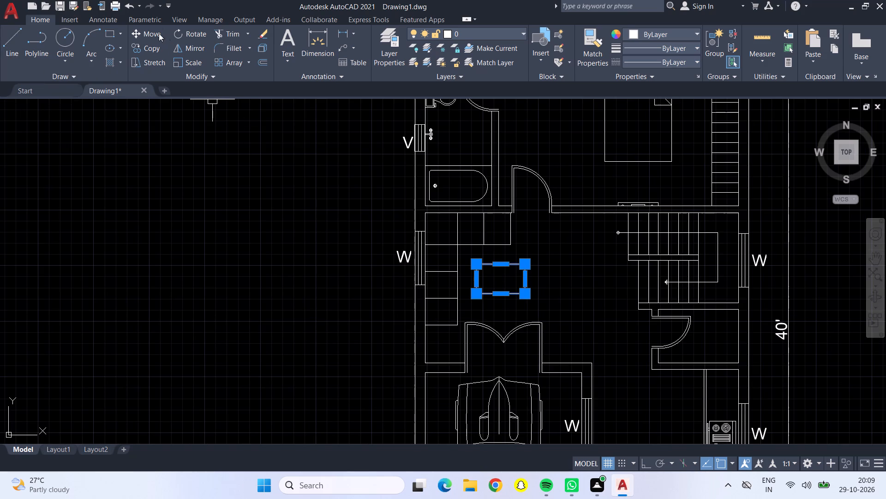
click(196, 30)
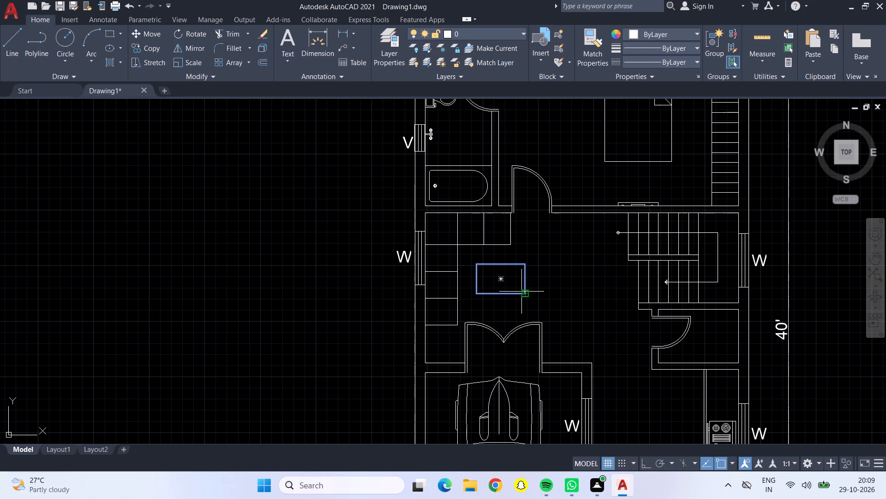
click(528, 301)
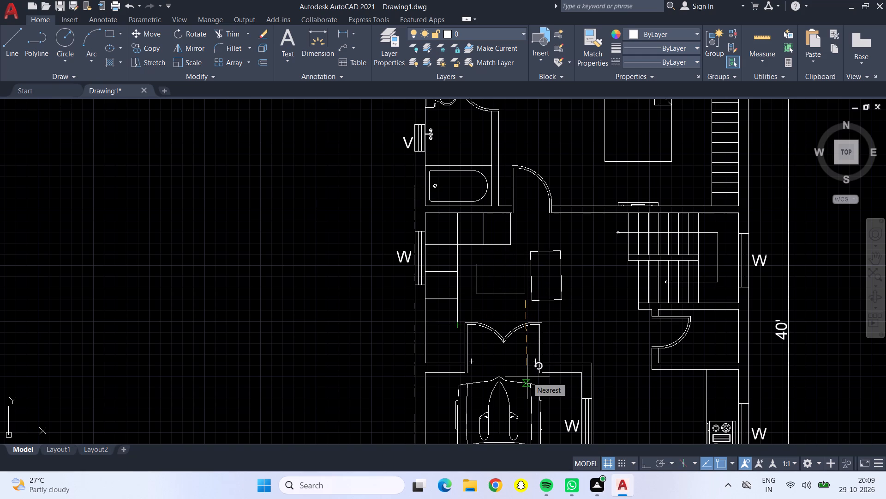
key(F8)
click(516, 304)
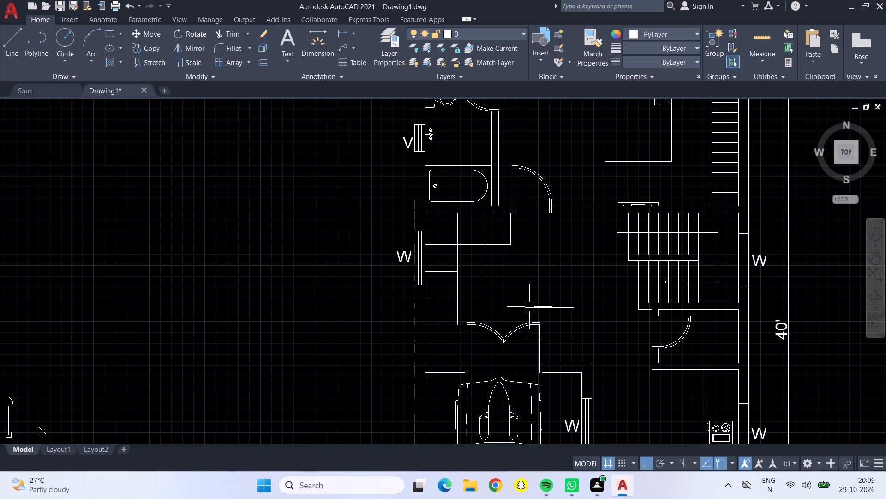
click(529, 307)
click(181, 32)
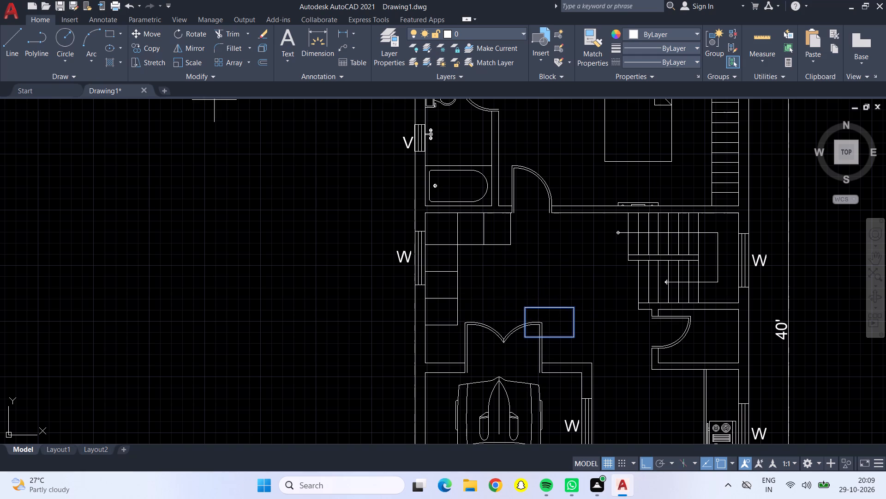
click(522, 304)
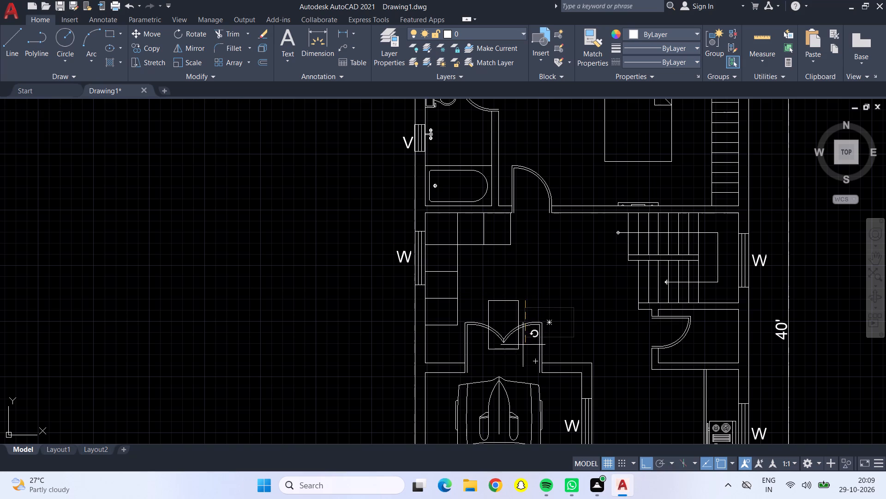
click(523, 348)
Move the coffee table up clear of the double entrance door, and about 1'-4" closer to the window-side seats.
click(501, 303)
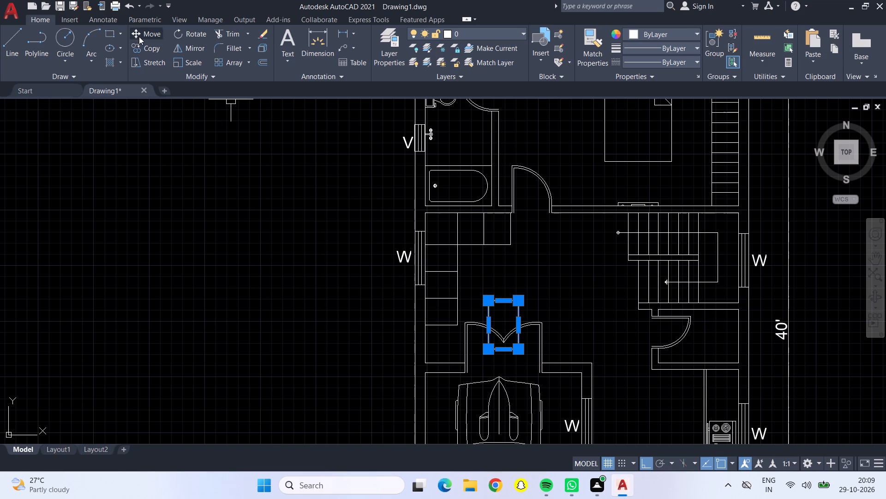
click(139, 36)
click(489, 300)
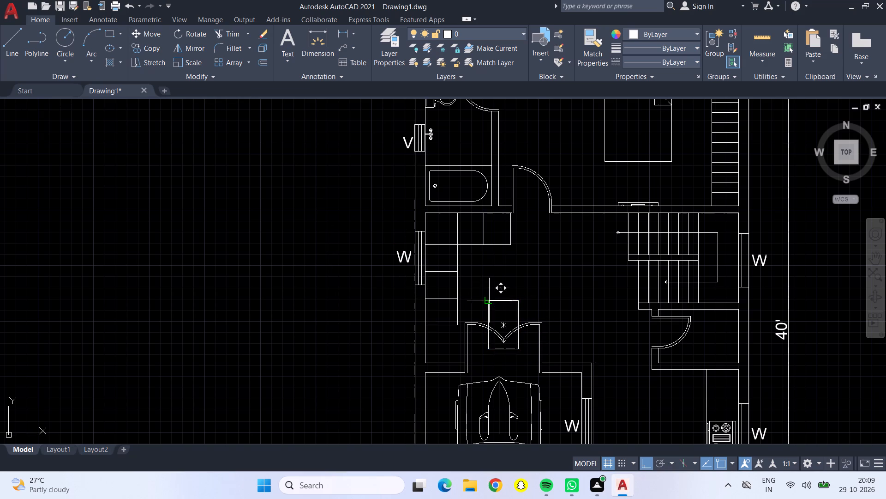
click(482, 261)
click(488, 275)
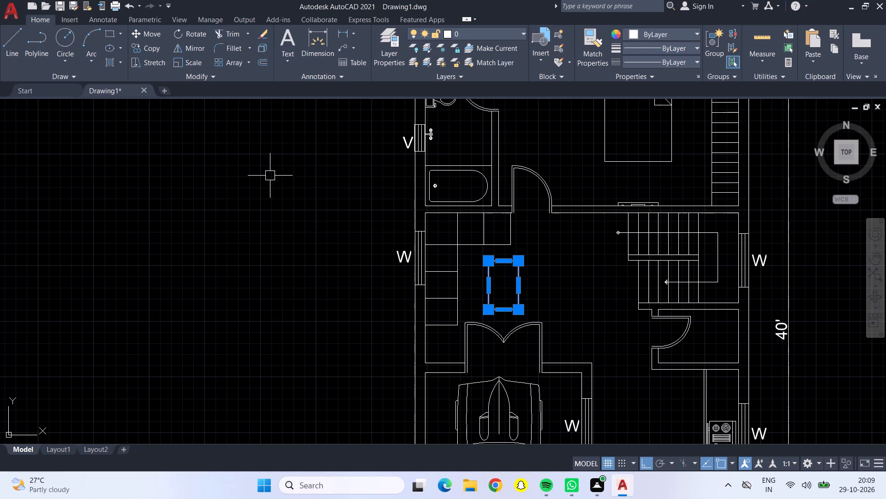
click(144, 46)
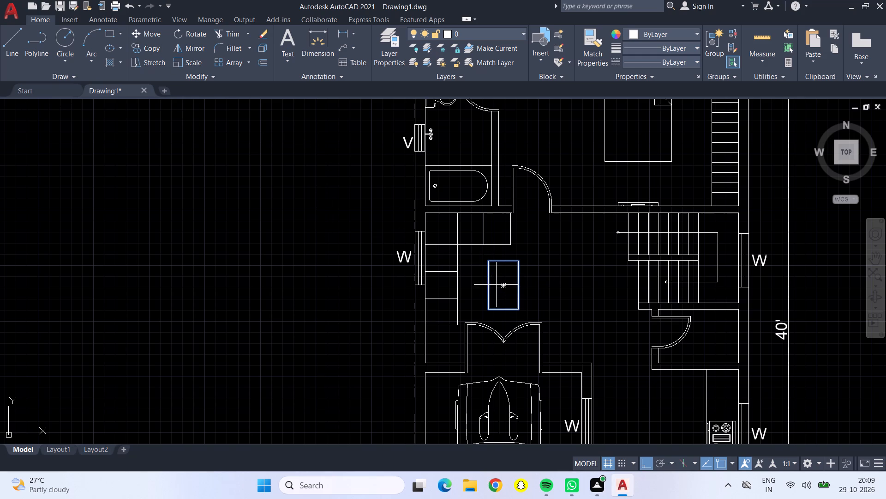
key(Escape)
click(487, 279)
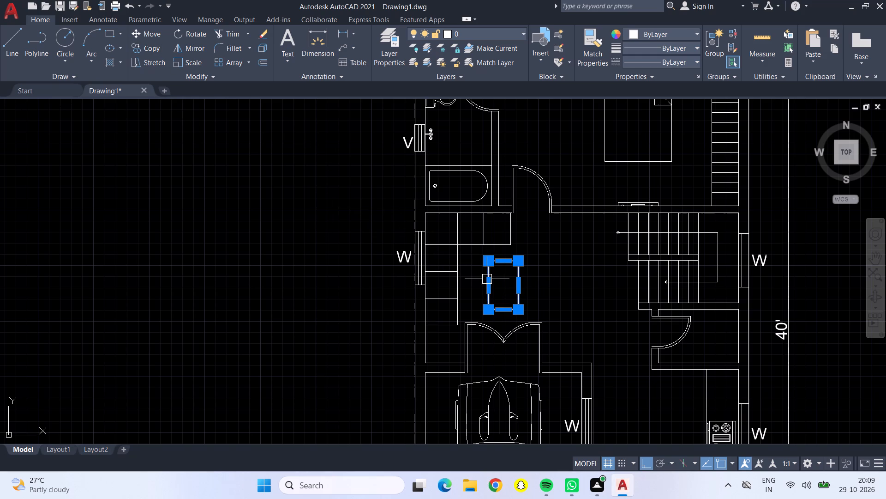
click(146, 36)
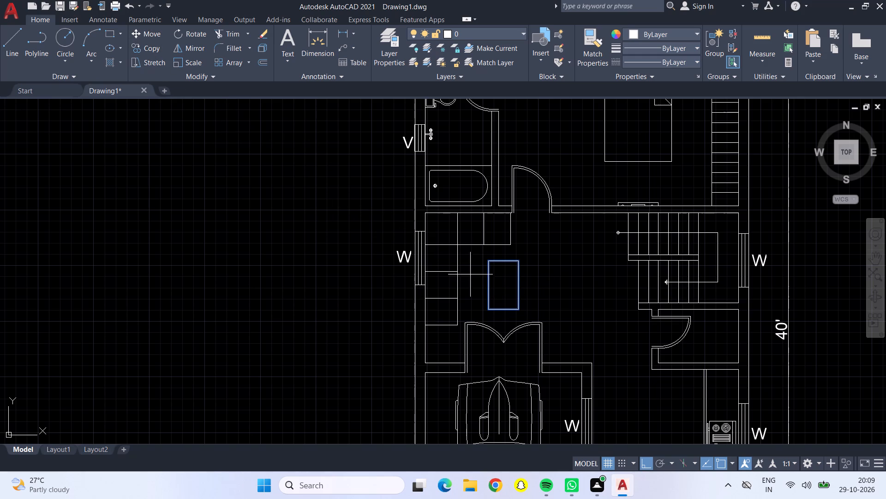
click(487, 282)
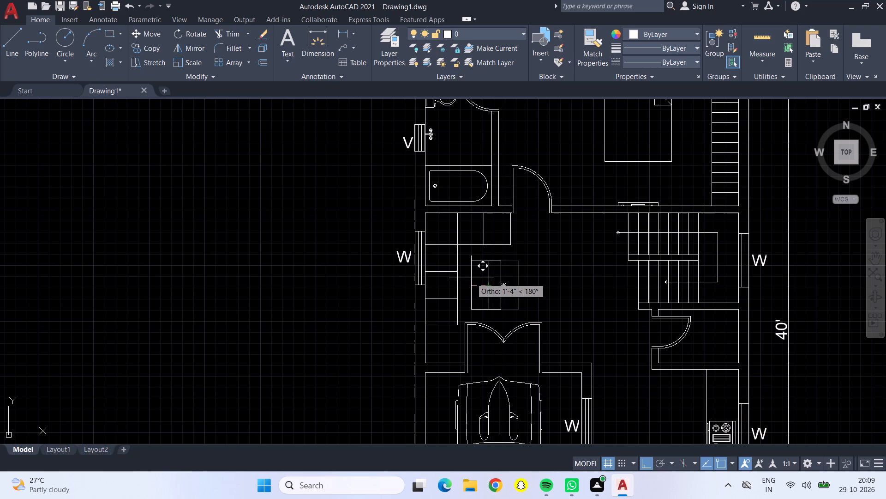
click(471, 278)
Draw a diagonal line across the sofa's corner seat, from the wall corner to the inner corner of the L.
scroll(544, 278, down, 2)
middle_drag(556, 285, 555, 284)
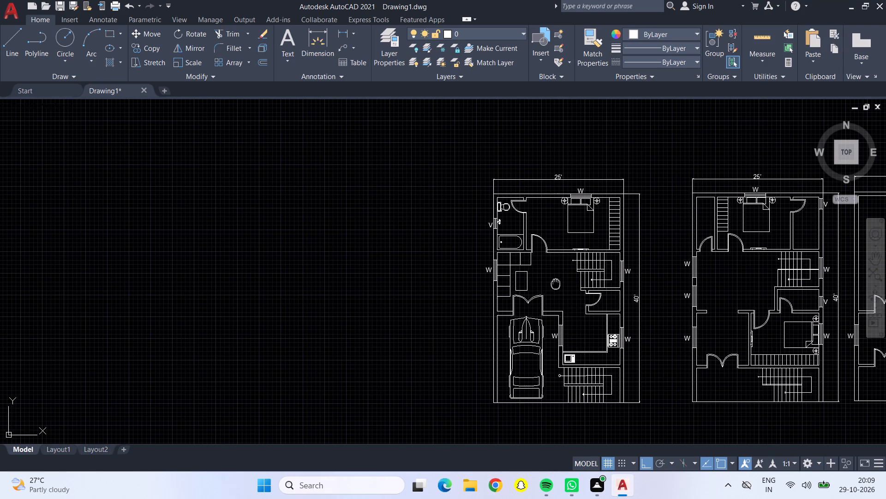
middle_drag(555, 284, 476, 261)
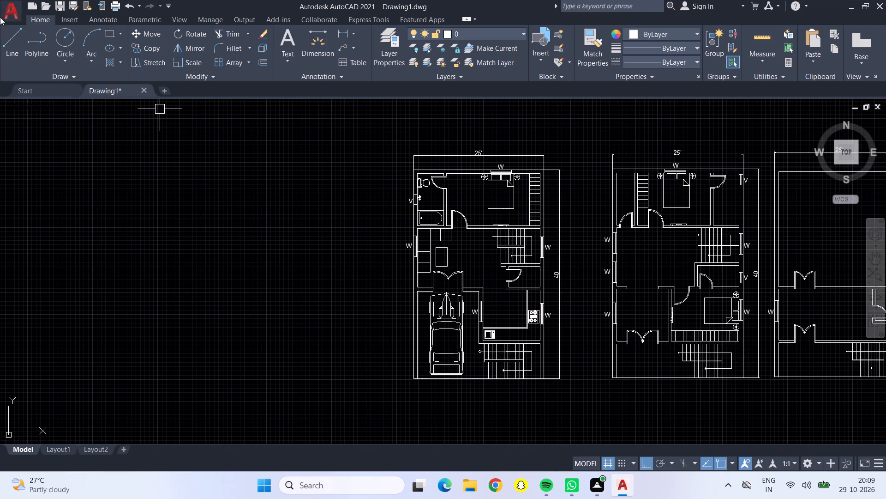
click(9, 37)
scroll(428, 235, up, 3)
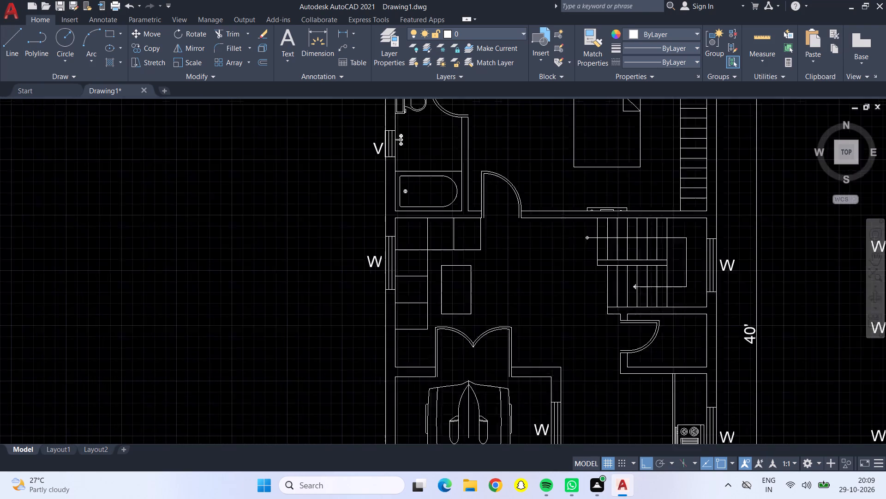
scroll(428, 235, up, 2)
click(286, 163)
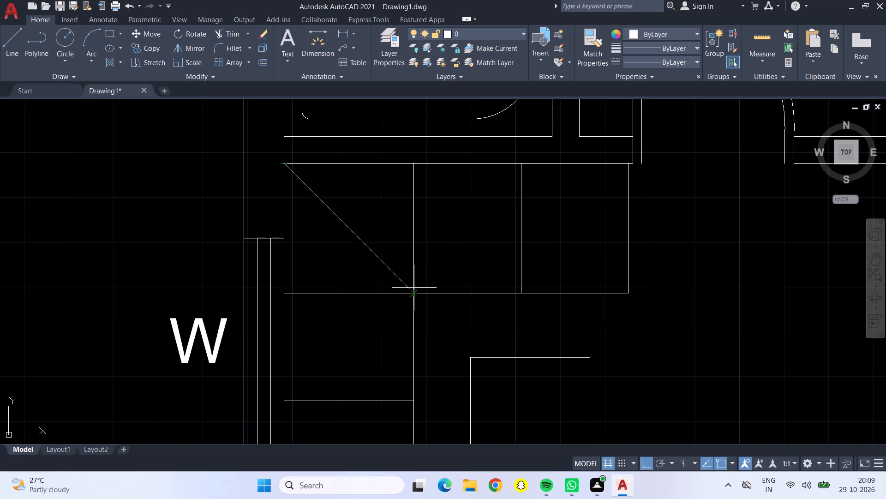
click(414, 294)
scroll(414, 294, down, 2)
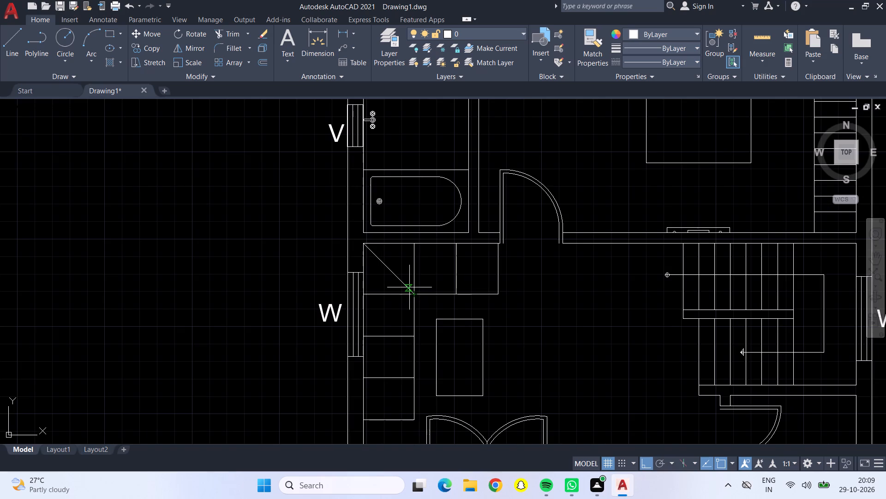
key(Return)
Examine the middle plan's central hall between the two windows and the staircase for furniture placement.
scroll(438, 258, down, 3)
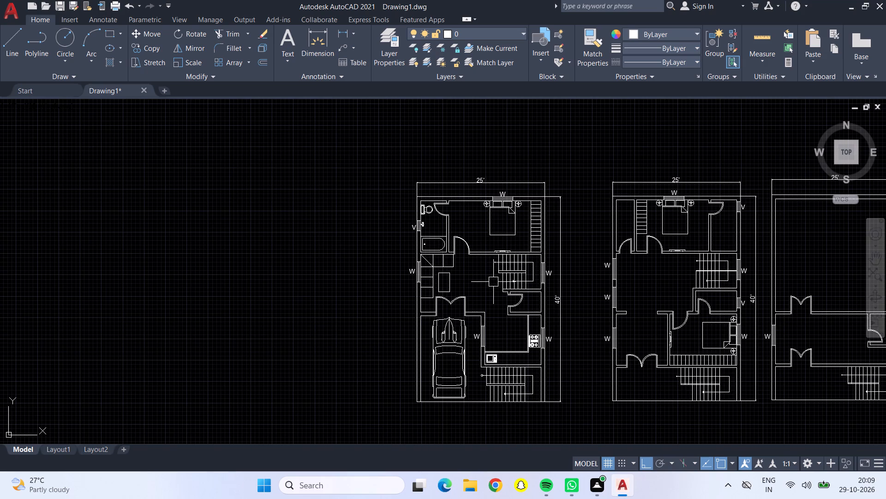
middle_drag(493, 282, 432, 262)
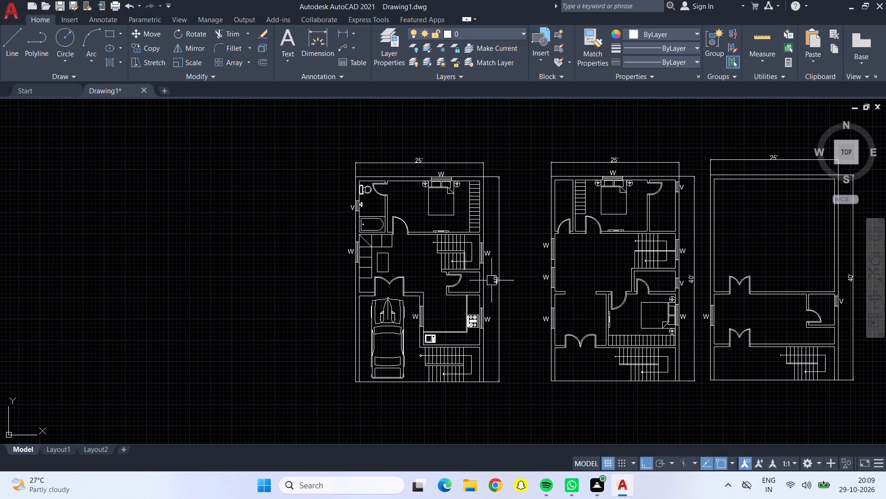
middle_drag(584, 311, 476, 303)
scroll(466, 268, up, 3)
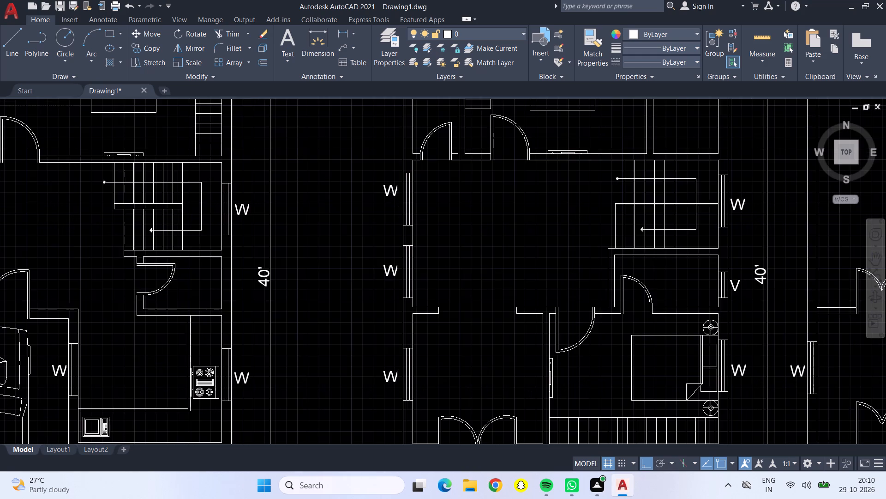
scroll(477, 257, down, 1)
middle_drag(485, 237, 527, 330)
scroll(508, 325, up, 1)
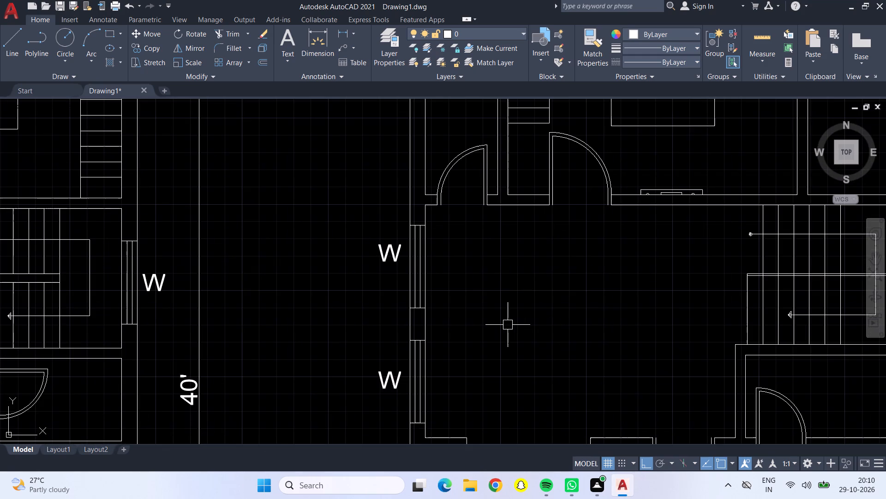
scroll(506, 324, down, 1)
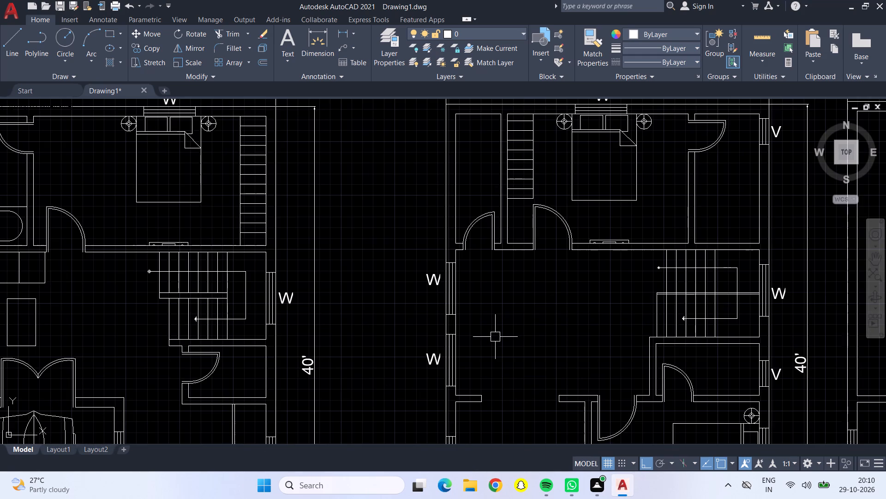
scroll(487, 337, up, 2)
scroll(487, 337, down, 1)
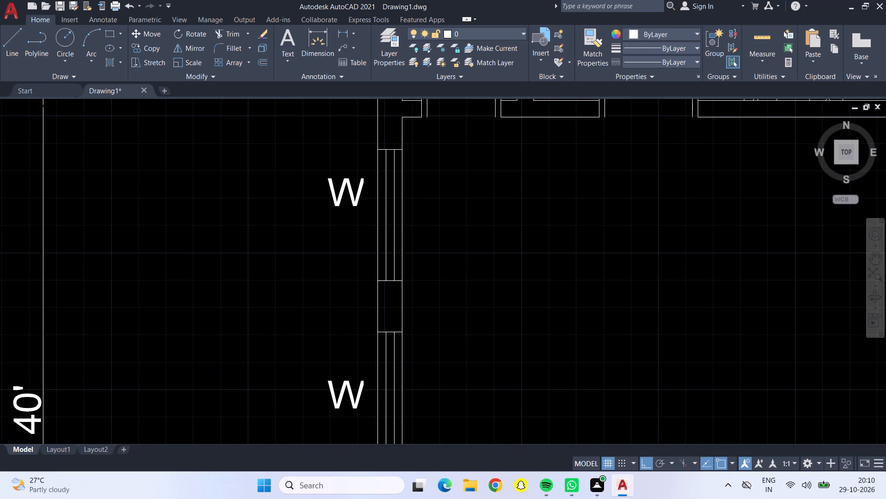
scroll(487, 337, down, 2)
Offset both side walls of the middle plan's entrance room 2'5" inward.
middle_drag(487, 337, 485, 289)
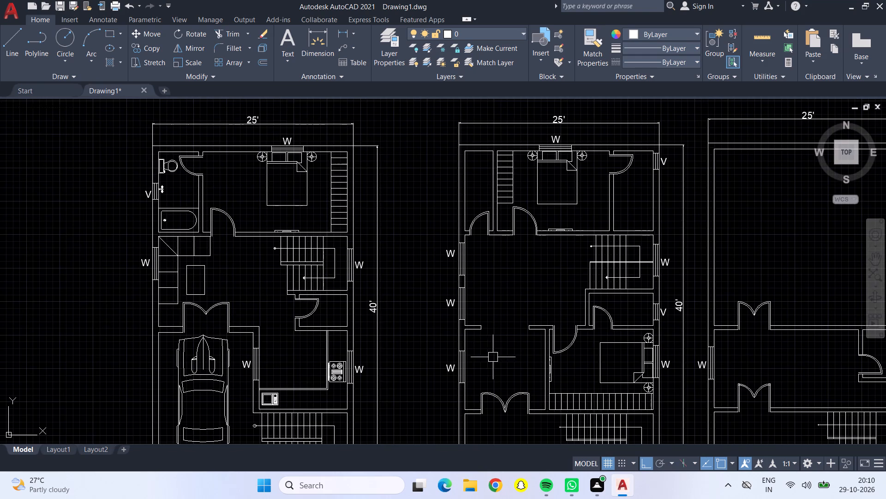
middle_click(530, 365)
scroll(530, 365, up, 2)
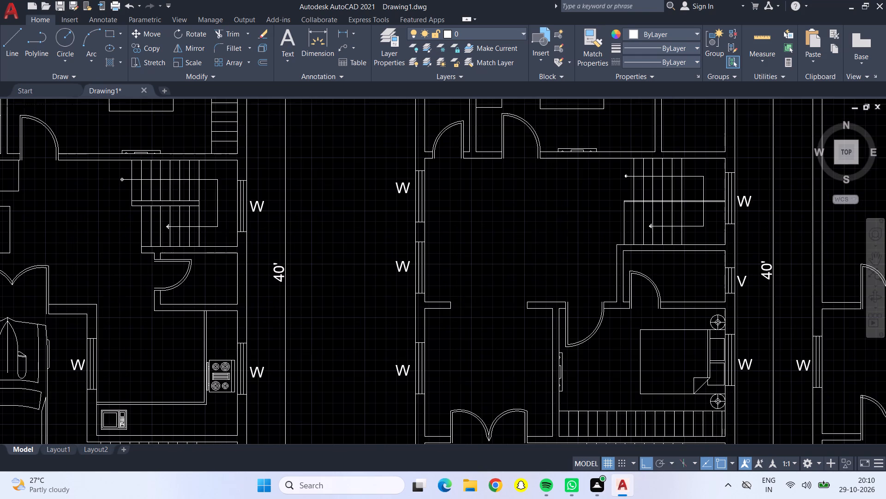
middle_drag(530, 365, 471, 282)
key(Escape)
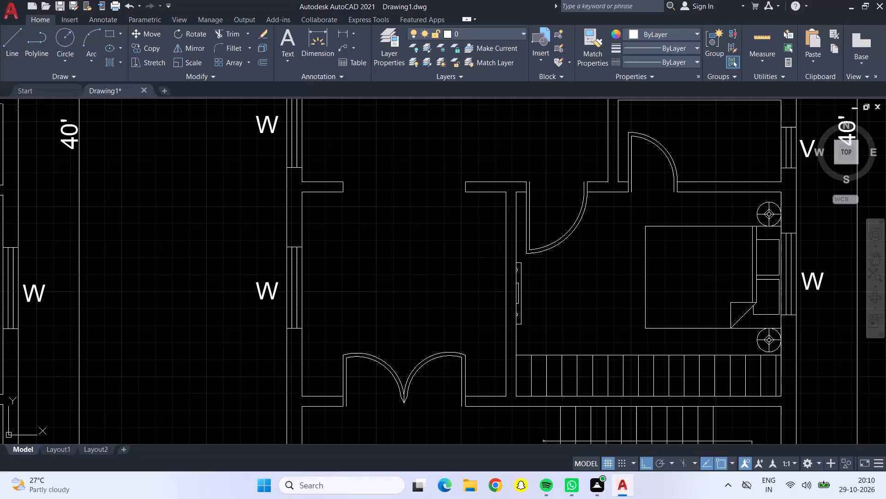
key(o)
key(Return)
key(2)
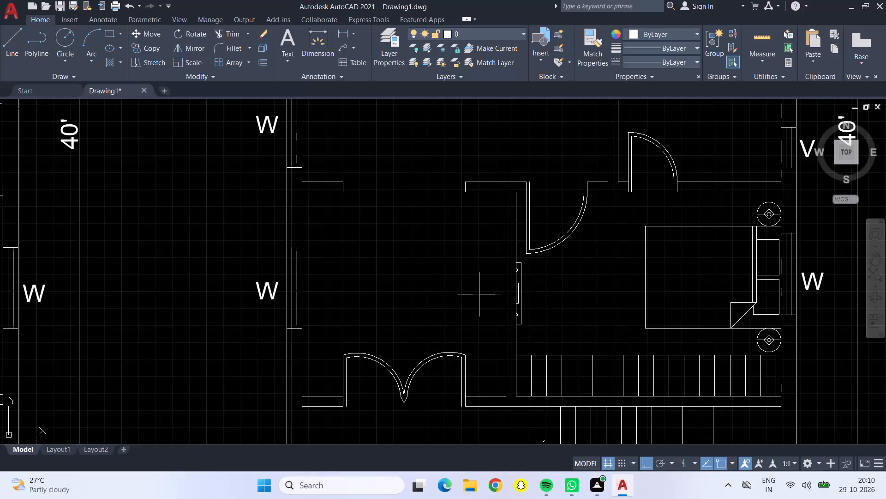
text('5")
key(Return)
click(503, 264)
click(479, 257)
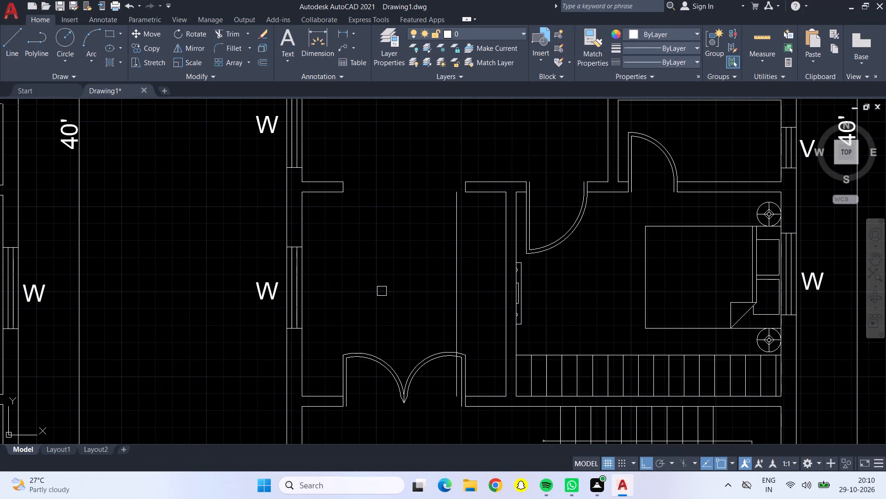
click(300, 229)
click(354, 245)
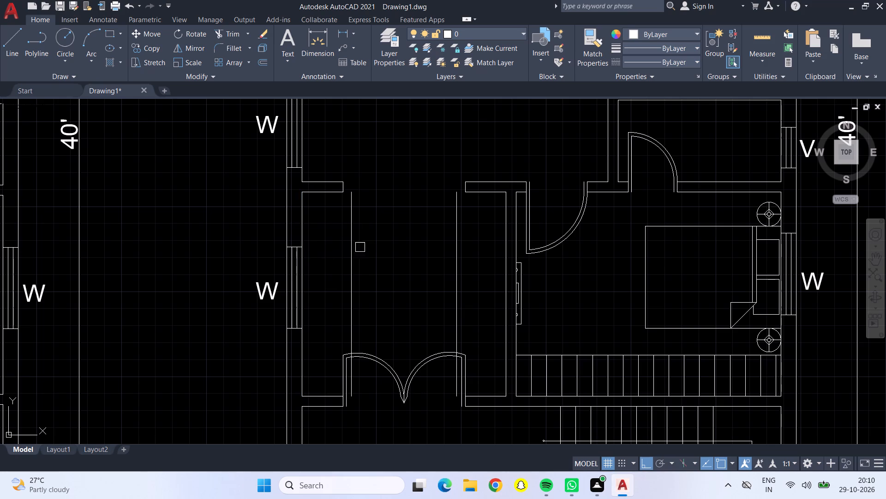
key(Escape)
Delete the two offset lines running along the side walls inside the middle plan's entrance room.
click(349, 271)
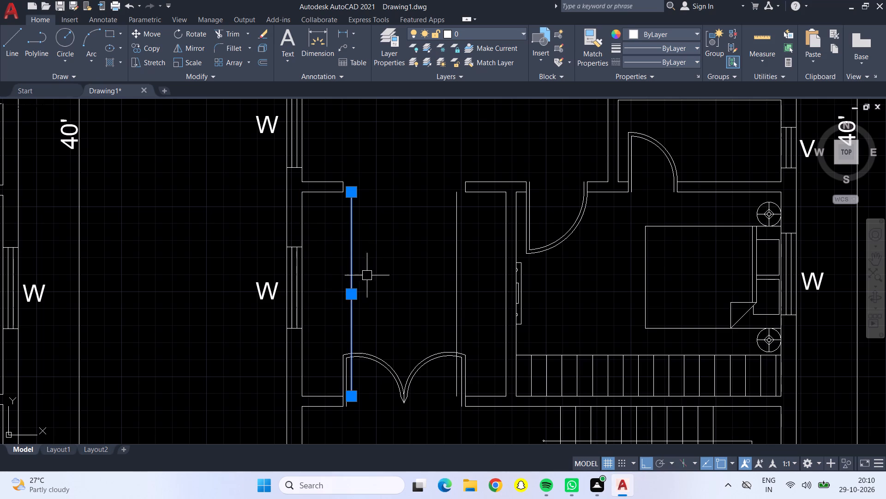
click(455, 285)
key(Delete)
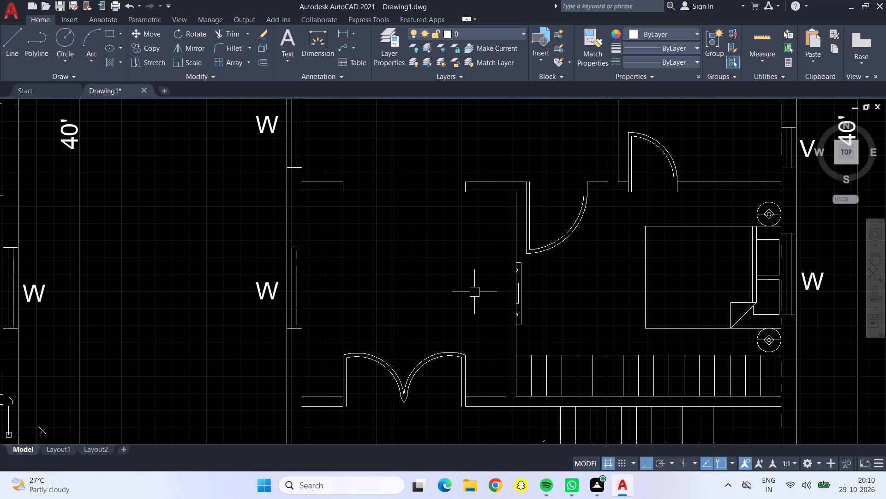
Offset both side walls of the middle plan's entrance room 2' inward.
key(o)
key(Return)
key(2)
key(apostrophe)
key(Return)
click(503, 296)
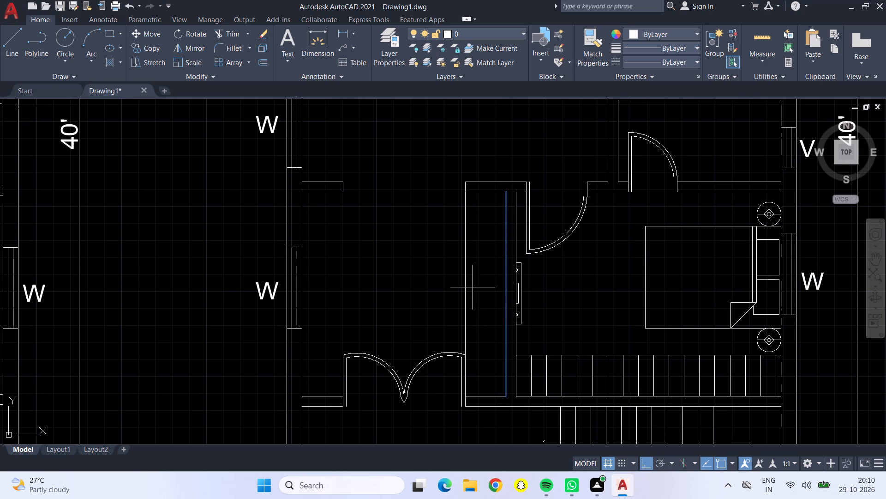
click(467, 286)
click(303, 233)
click(356, 255)
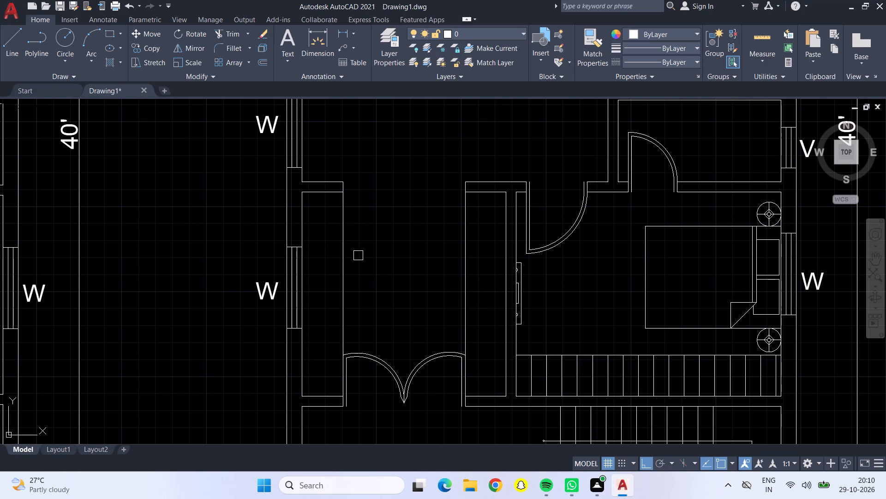
key(Escape)
Divide the window-side strip of the entrance room into seats with four successive 2' offsets from its upper wall edge.
key(o)
key(Return)
key(2)
key(apostrophe)
key(Return)
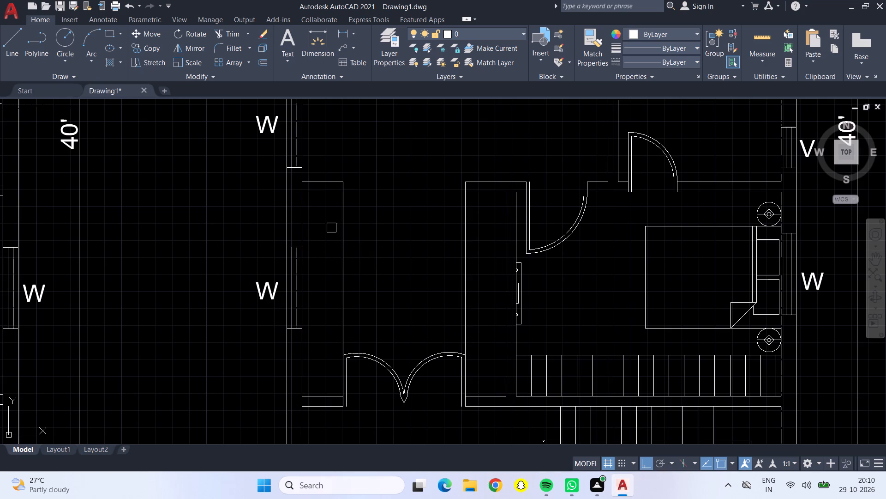
click(317, 194)
click(323, 232)
click(324, 237)
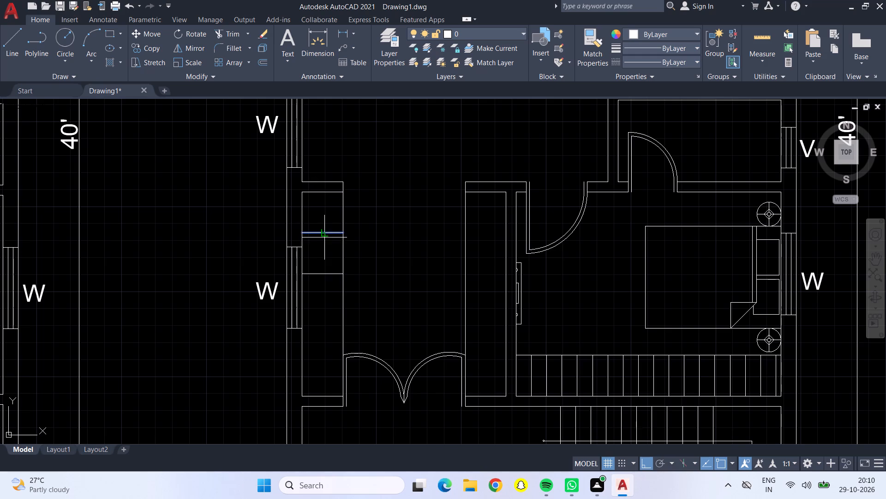
click(337, 278)
click(329, 274)
click(329, 323)
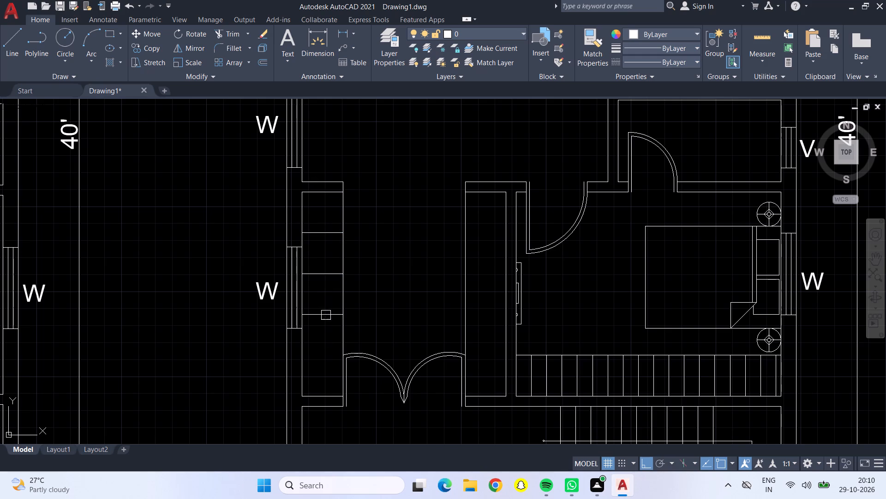
click(326, 315)
click(326, 327)
Divide the opposite strip into matching seats with four successive 2' offsets from its upper wall edge.
click(483, 196)
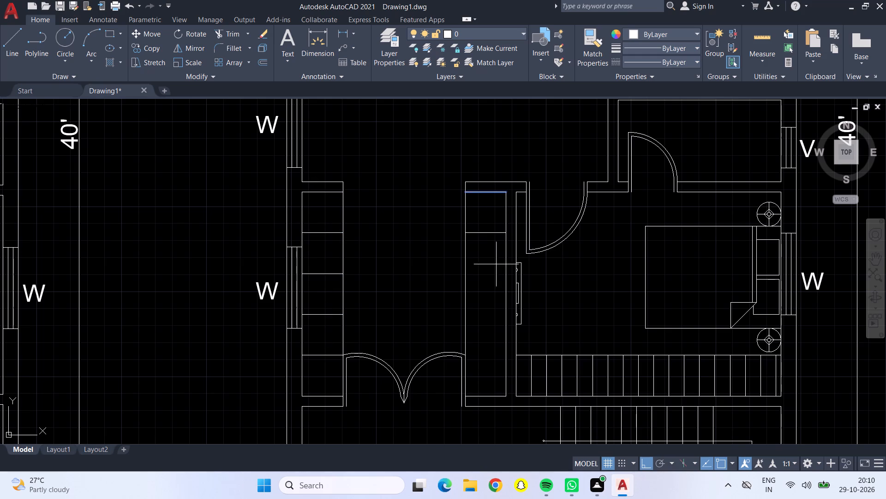
click(497, 270)
click(483, 234)
click(493, 277)
click(490, 273)
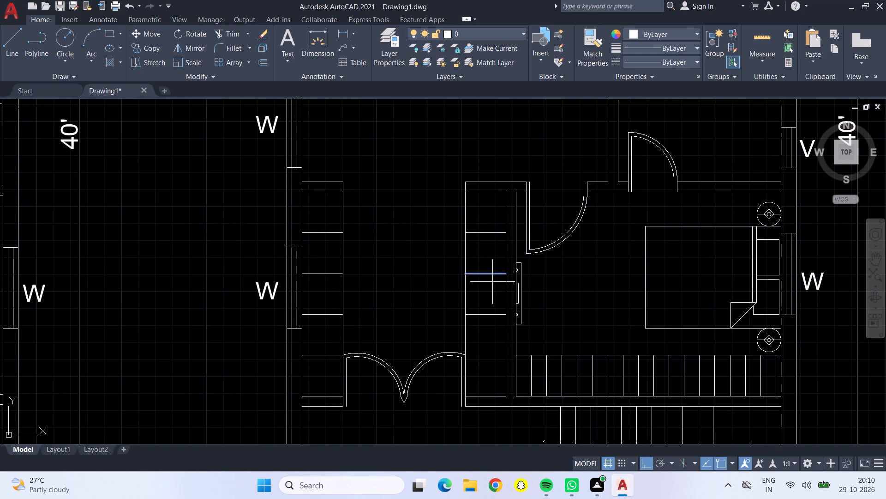
click(497, 306)
click(494, 313)
click(491, 358)
key(Escape)
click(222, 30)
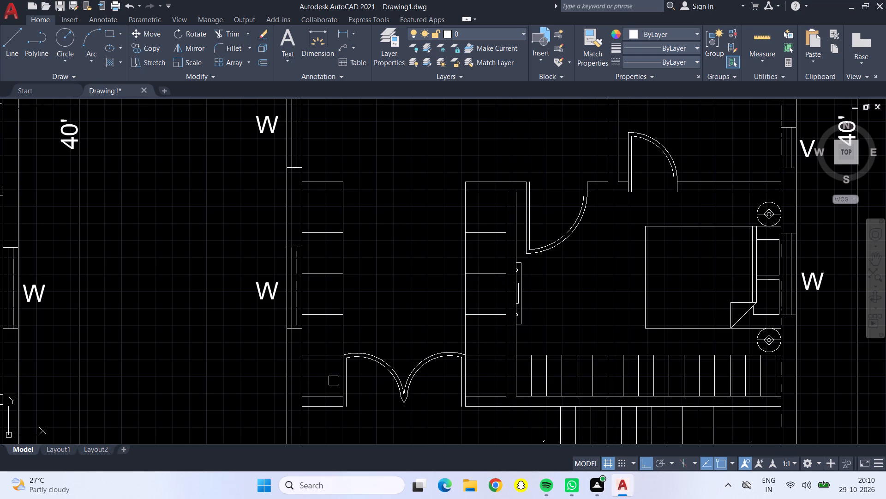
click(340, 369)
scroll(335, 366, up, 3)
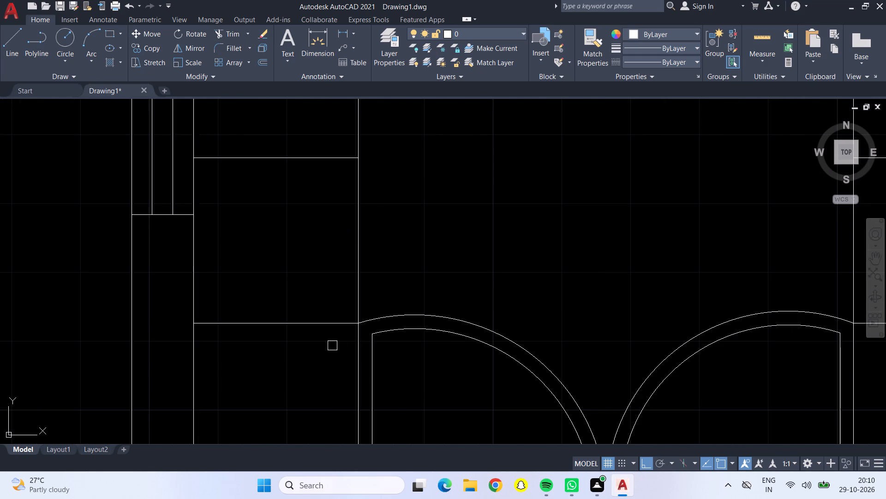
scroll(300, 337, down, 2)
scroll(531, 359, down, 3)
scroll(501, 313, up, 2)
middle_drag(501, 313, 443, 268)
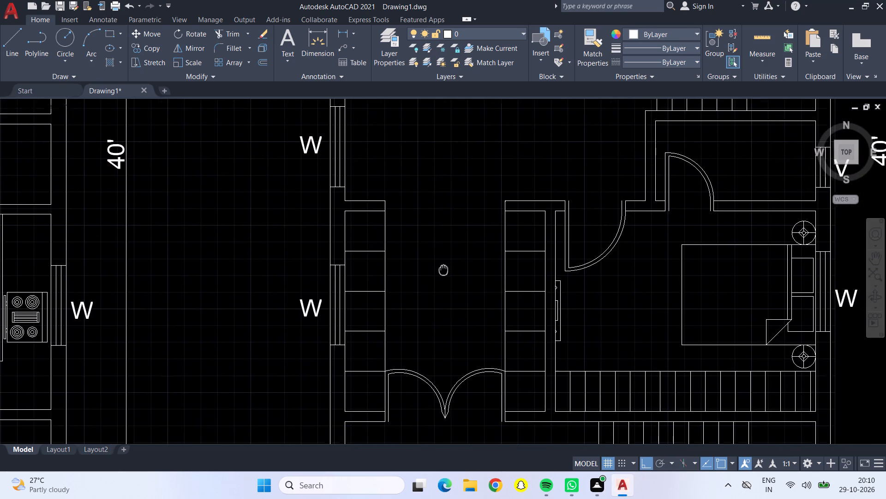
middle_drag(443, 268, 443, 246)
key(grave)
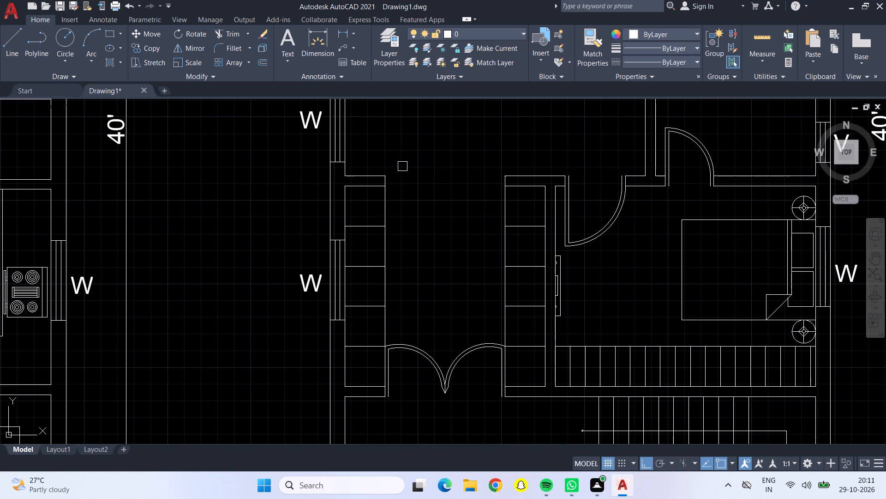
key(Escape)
Draw crossing diagonal lines between the wall corners across the wide opening above the middle plan's entrance room.
click(24, 42)
scroll(364, 176, up, 3)
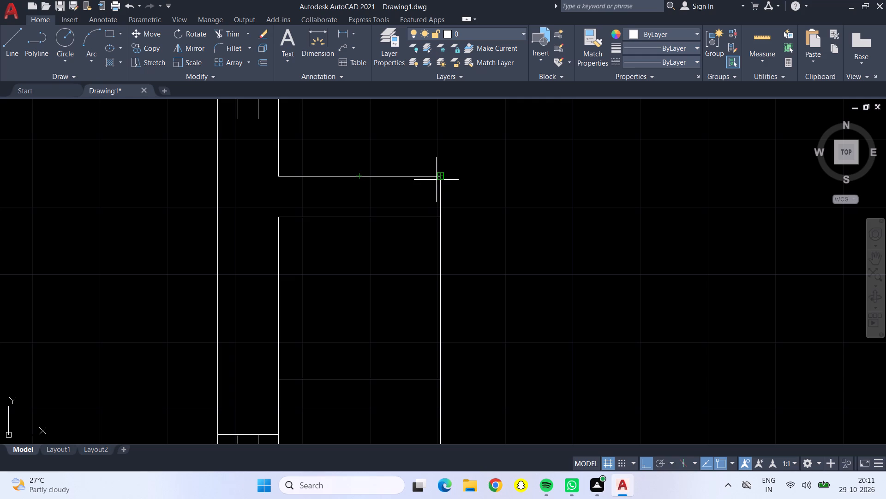
click(438, 177)
scroll(492, 198, down, 3)
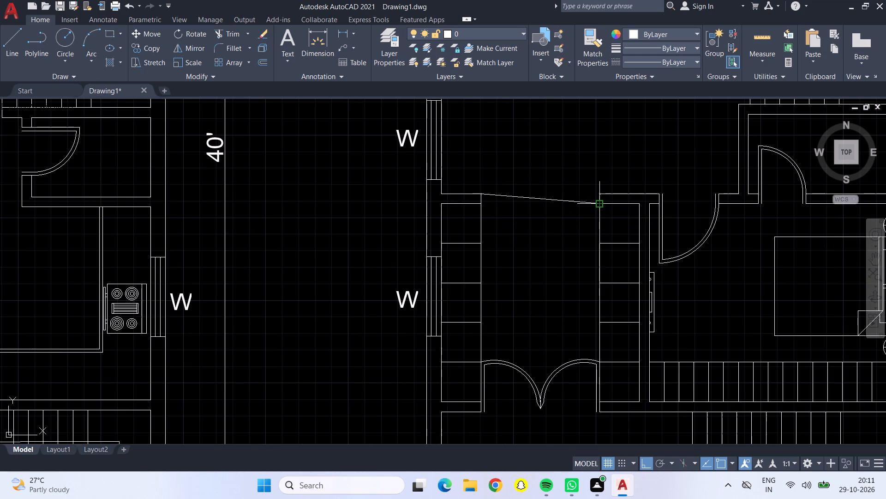
click(602, 205)
click(601, 192)
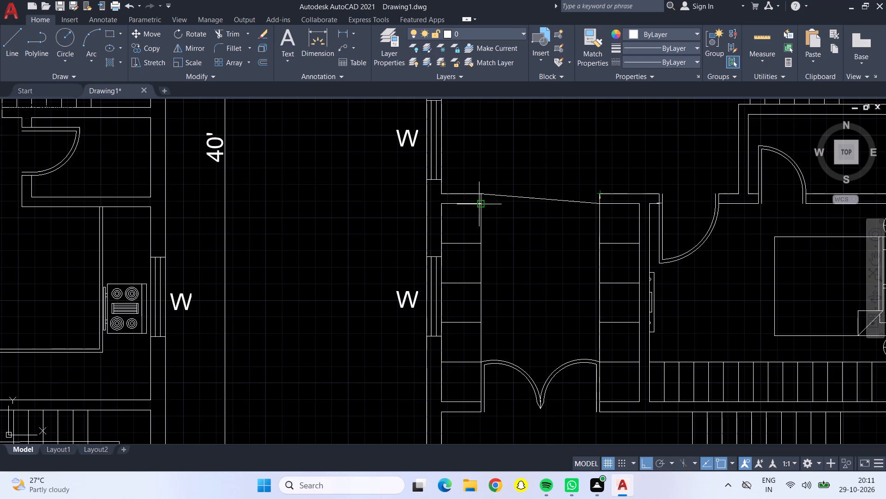
click(478, 204)
click(478, 204)
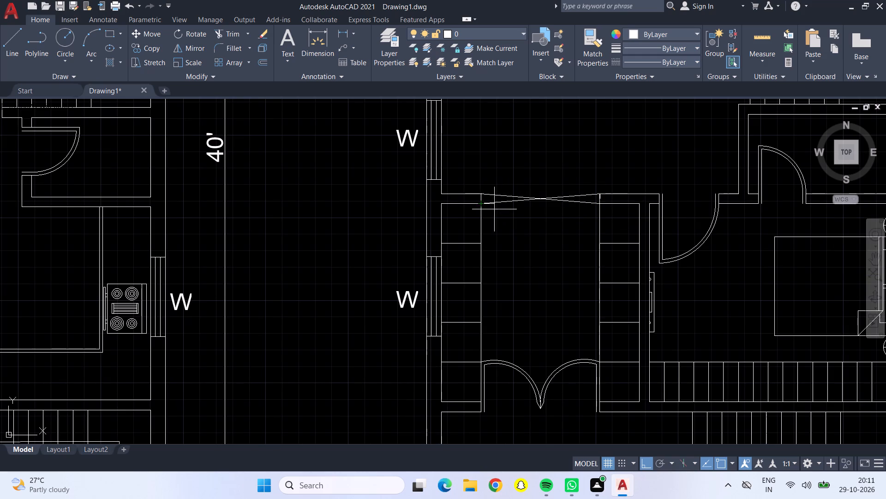
scroll(510, 213, down, 4)
key(Escape)
Copy the left plan's coffee table about 38'-6" horizontally into the middle plan's central hall.
scroll(515, 225, up, 3)
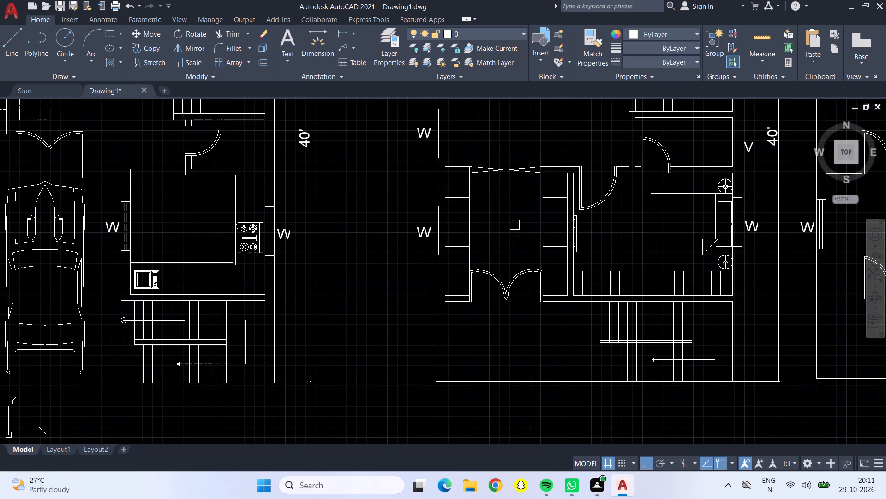
middle_drag(515, 225, 455, 215)
scroll(501, 226, up, 1)
scroll(455, 215, down, 2)
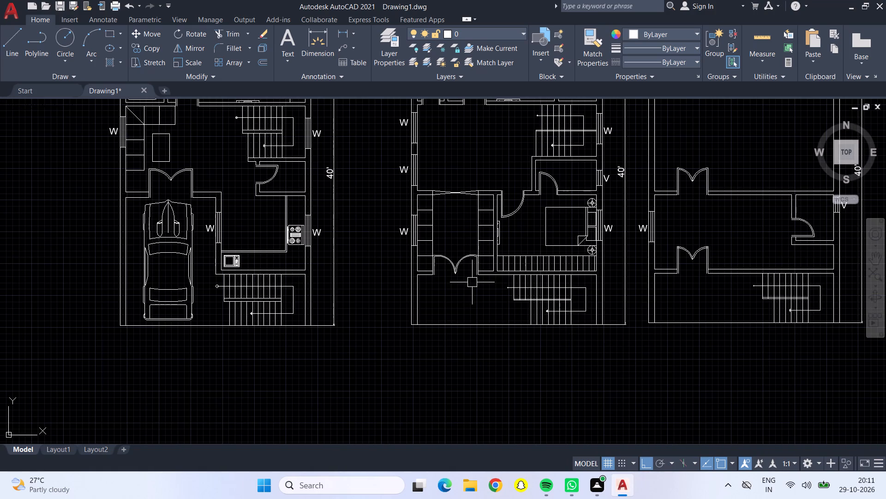
middle_drag(472, 282, 461, 380)
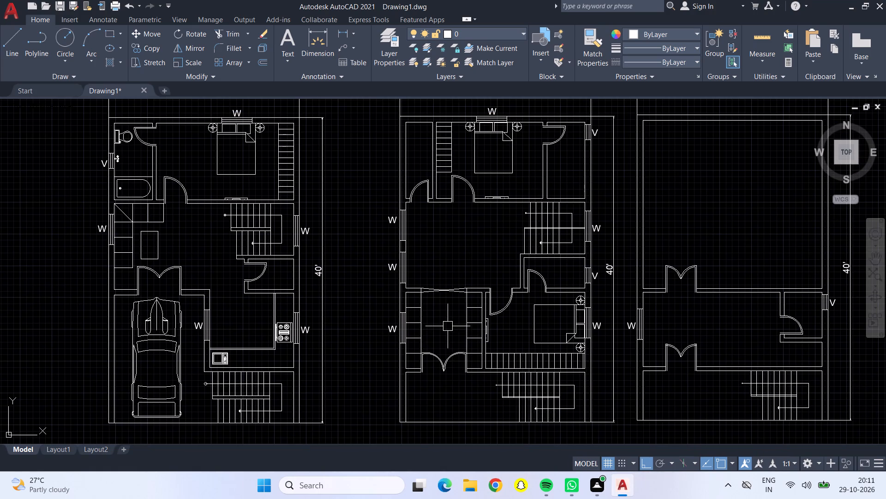
scroll(448, 326, up, 1)
scroll(448, 326, down, 1)
click(153, 245)
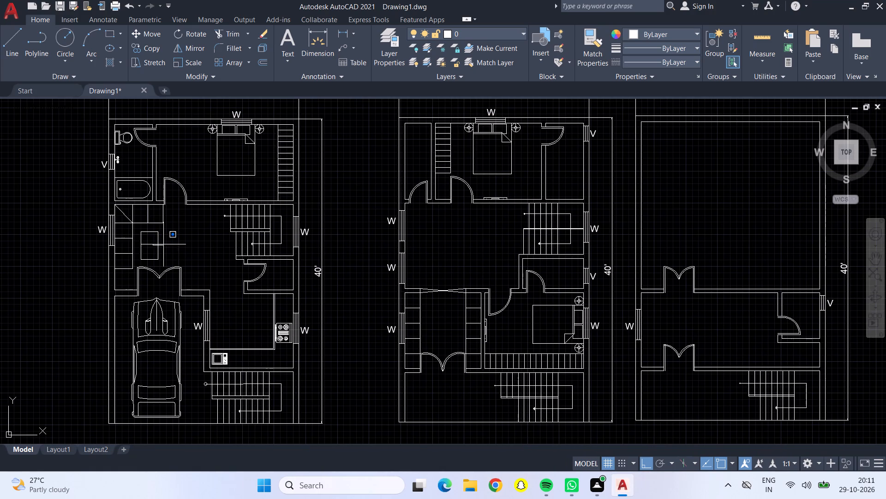
click(166, 246)
click(159, 246)
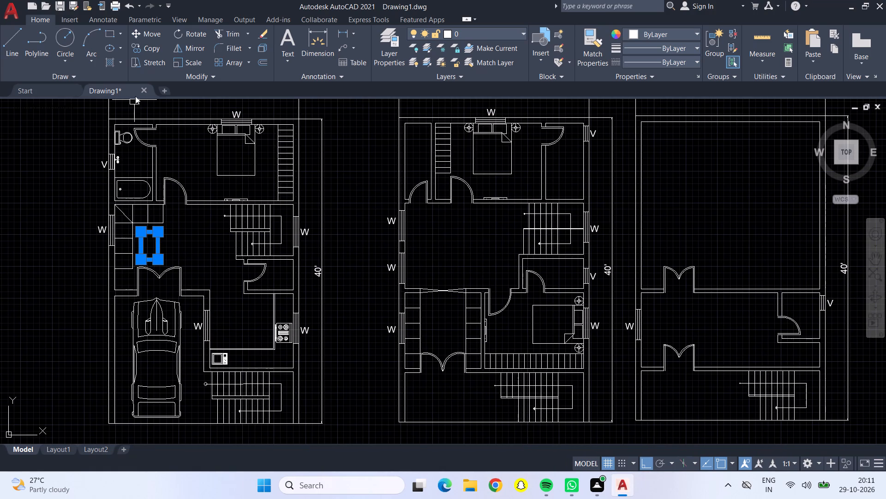
click(149, 50)
click(147, 237)
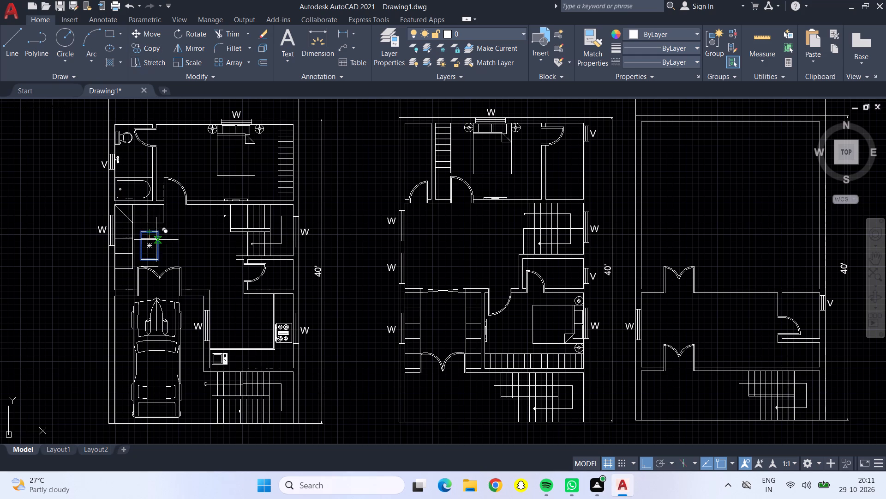
click(442, 323)
key(Escape)
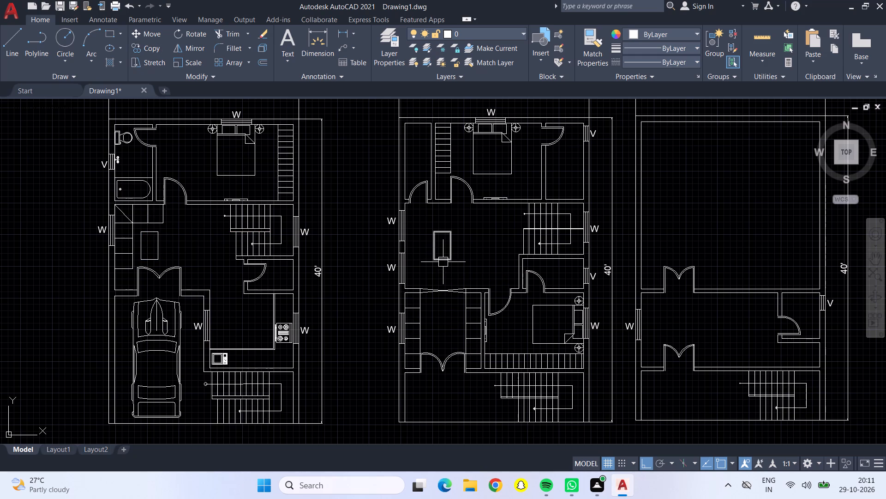
Move the copied table straight down into the entrance room, between the two rows of seats.
click(443, 261)
click(142, 31)
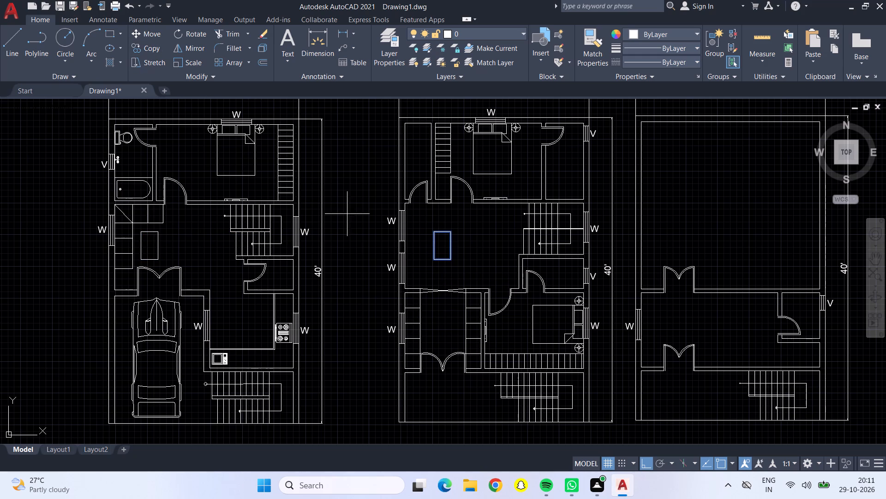
click(439, 242)
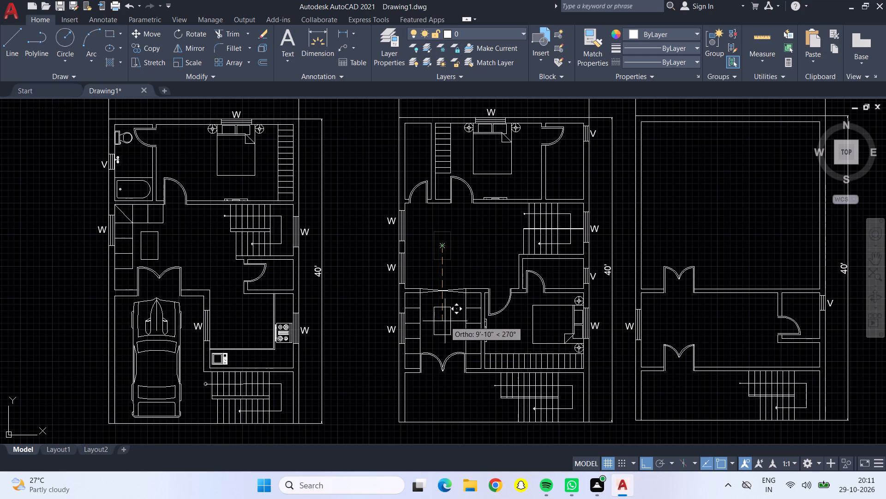
click(445, 326)
Draw two crossing diagonal lines between opposite corners of the centre table in the middle plan's entrance room.
scroll(431, 326, up, 3)
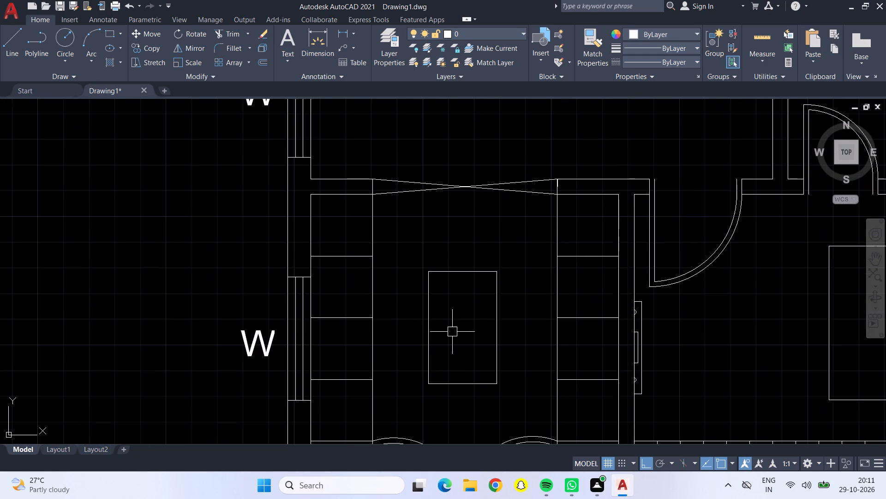
middle_drag(455, 332, 435, 258)
click(11, 37)
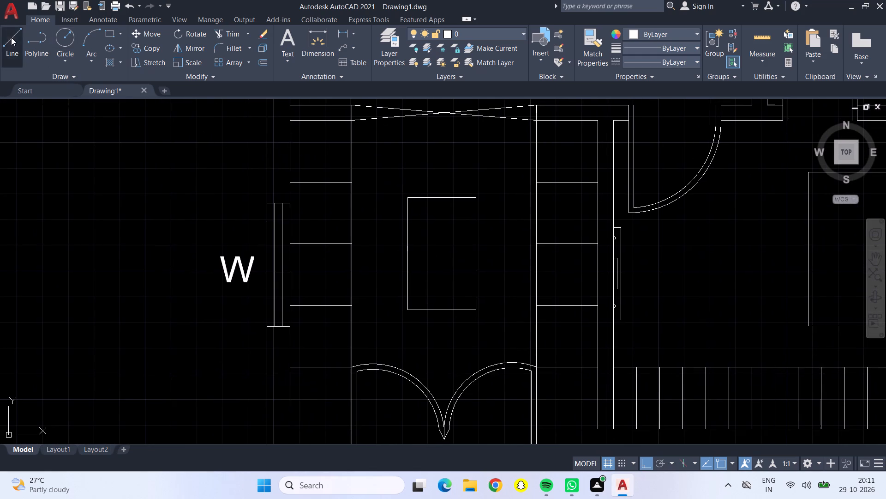
click(408, 310)
click(478, 200)
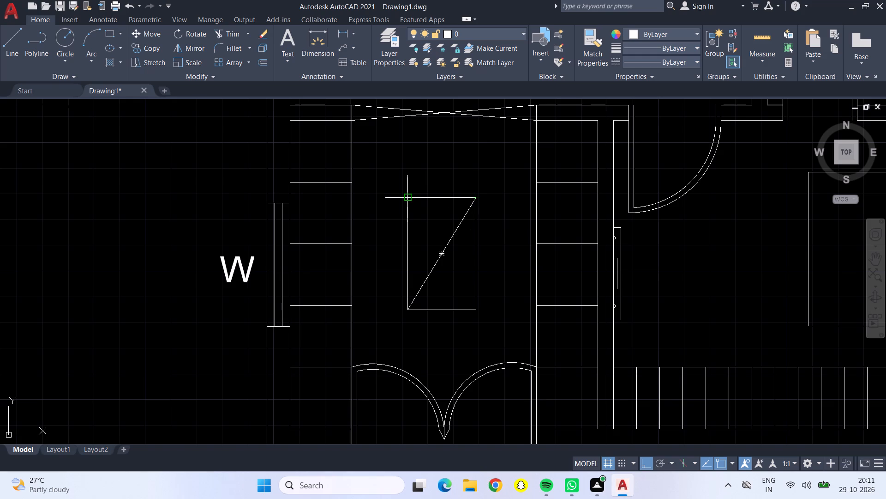
click(408, 199)
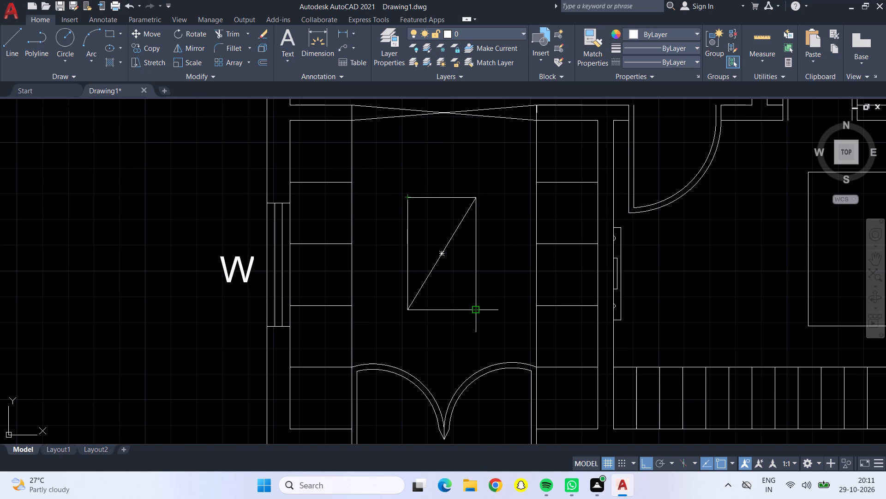
click(474, 310)
Draw horizontal and vertical lines through the table's centre, reaching the midpoints of its four sides.
click(444, 255)
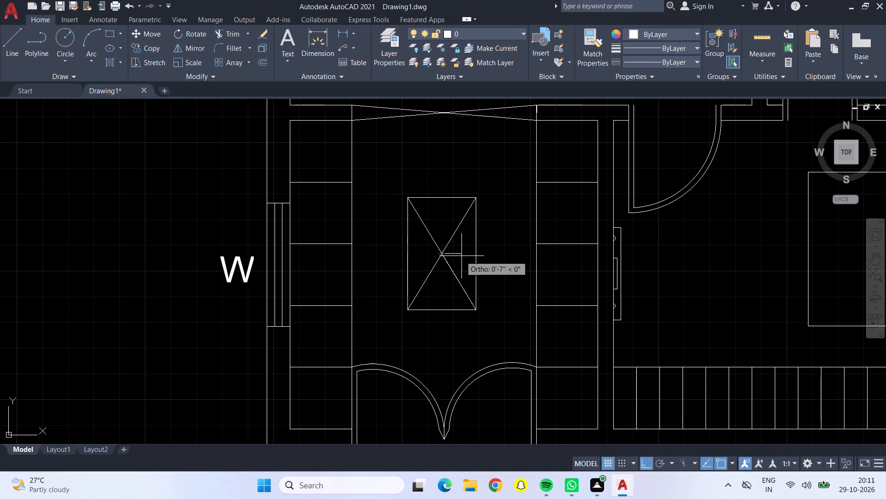
click(475, 255)
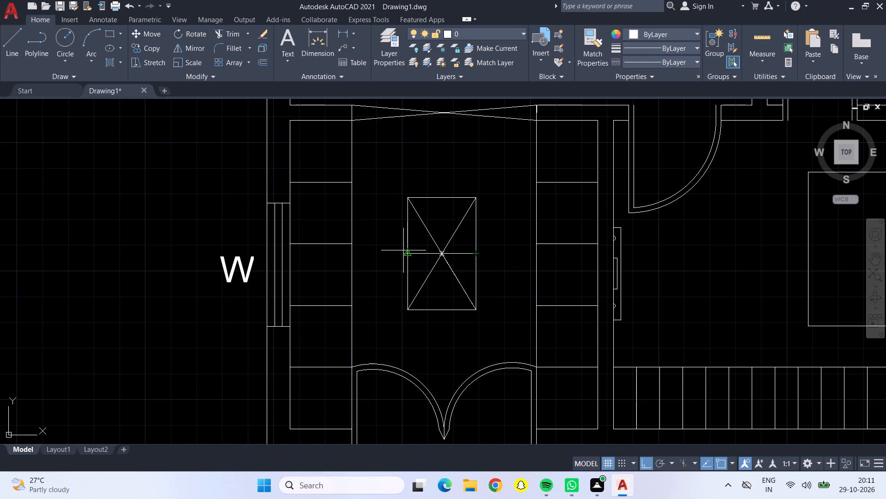
click(407, 253)
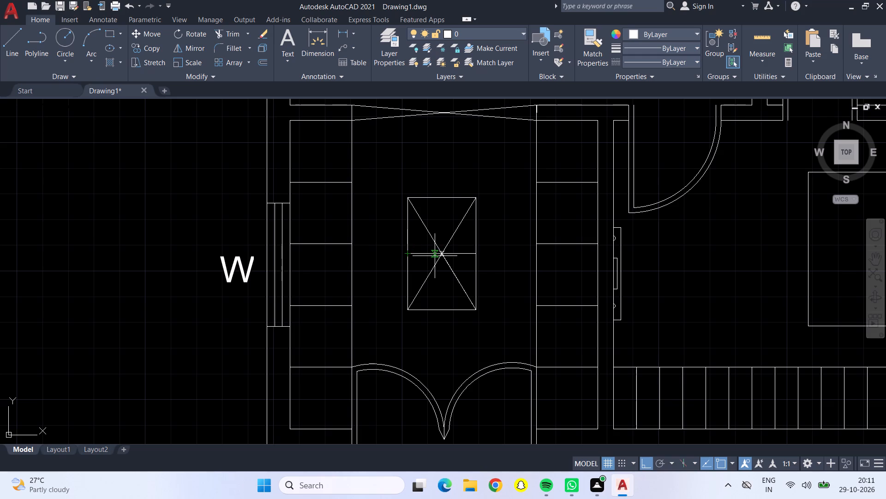
click(439, 256)
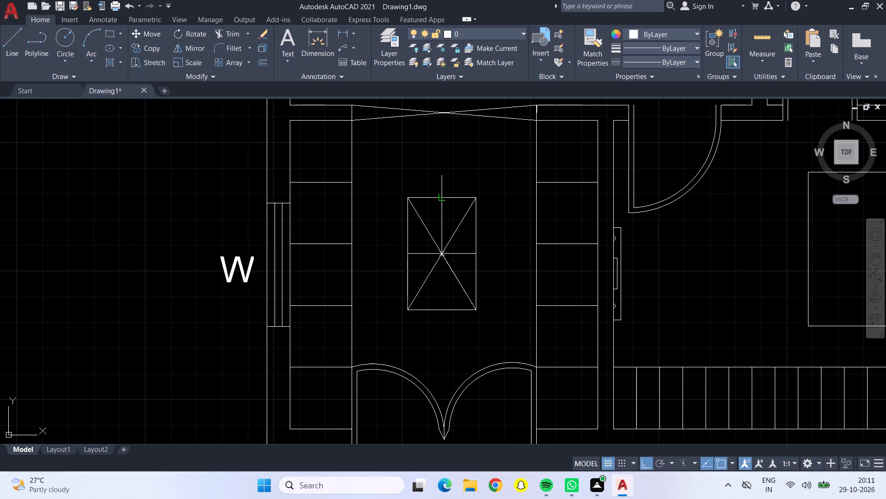
click(442, 201)
click(443, 311)
key(Escape)
Draw a diagonal line across the uppermost seat of the window-side row, from its lower inner corner to the upper wall corner.
scroll(439, 289, up, 2)
scroll(447, 298, down, 4)
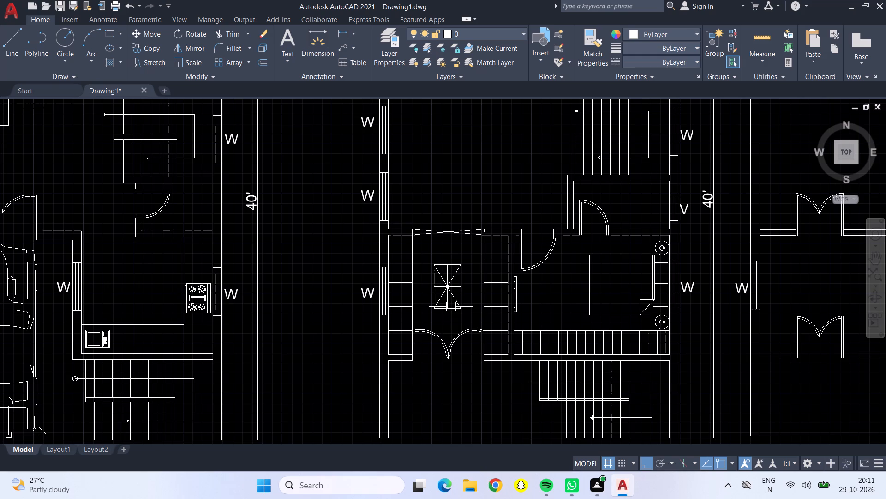
drag(18, 49, 22, 52)
scroll(413, 252, up, 2)
drag(404, 269, 397, 269)
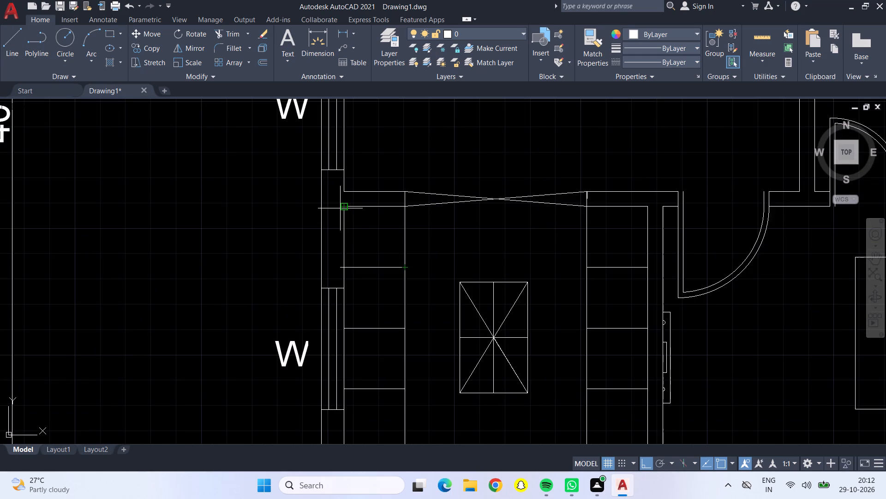
click(345, 211)
key(Escape)
Draw matching diagonal lines across the second, third and fourth seats of the window-side row.
drag(12, 40, 16, 40)
drag(407, 330, 403, 328)
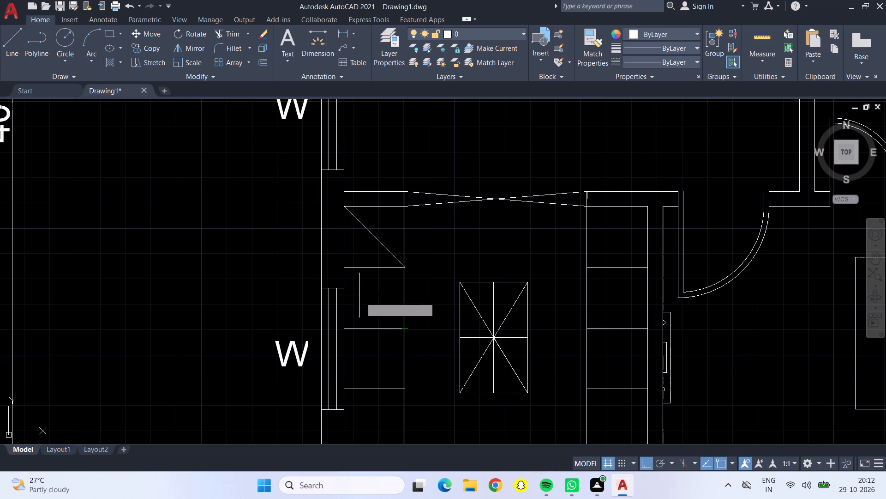
click(344, 268)
key(Escape)
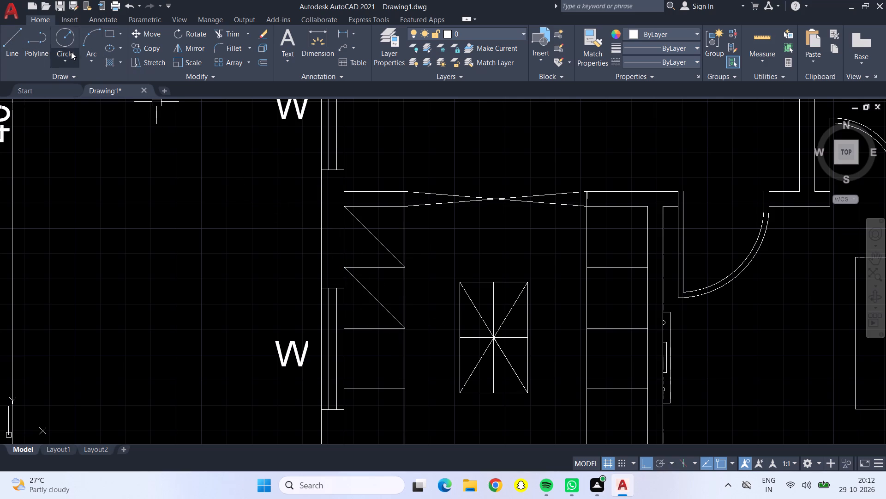
drag(16, 34, 22, 36)
drag(402, 392, 397, 388)
click(346, 329)
key(Escape)
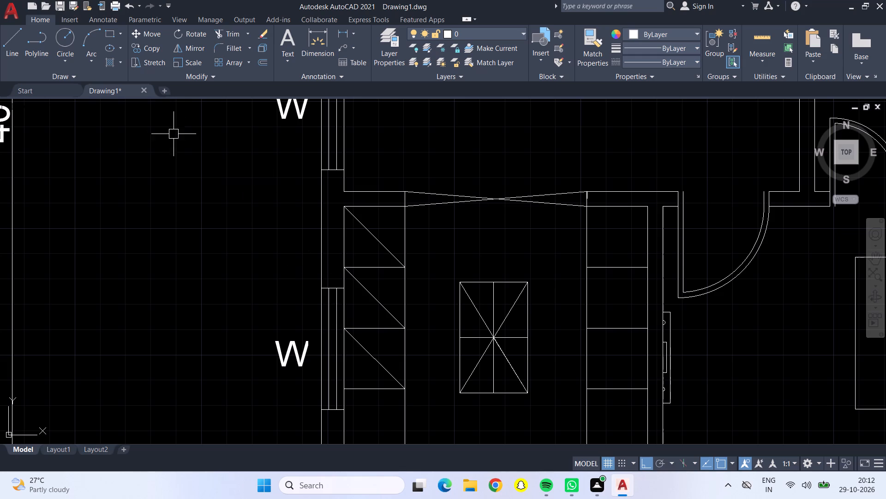
drag(14, 32, 24, 38)
middle_drag(431, 438, 411, 296)
drag(385, 305, 370, 302)
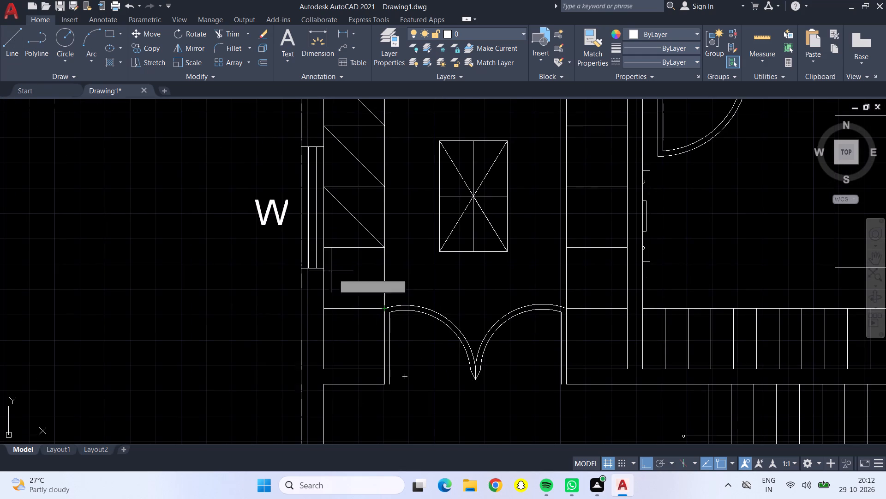
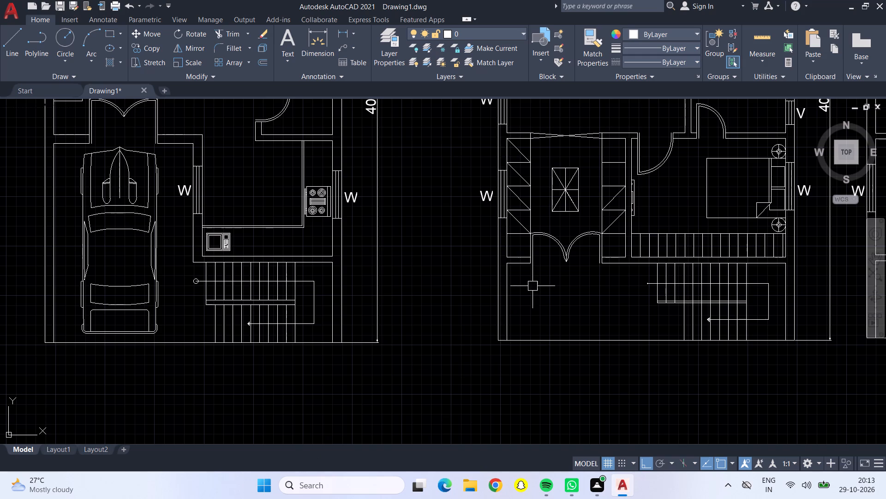
Draw diagonal lines across the two uppermost seats of the row opposite the windows in the middle plan's entrance room.
scroll(539, 286, down, 2)
middle_drag(547, 286, 509, 361)
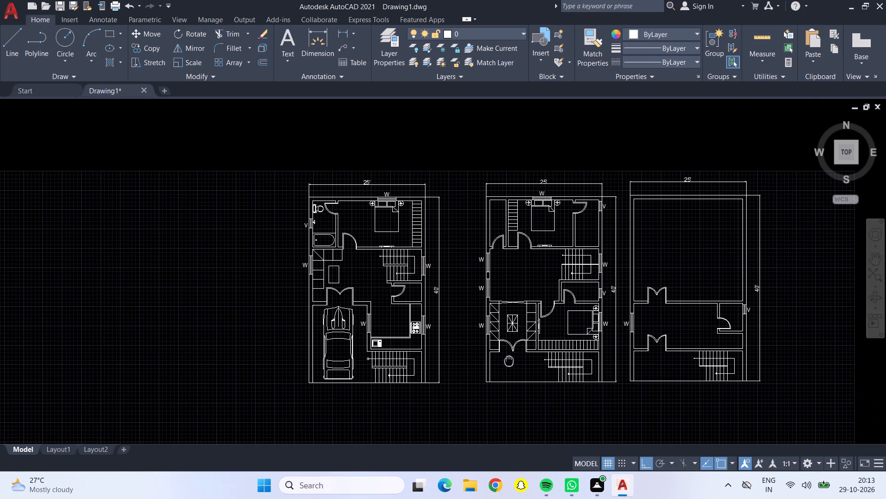
middle_drag(509, 361, 506, 361)
click(14, 45)
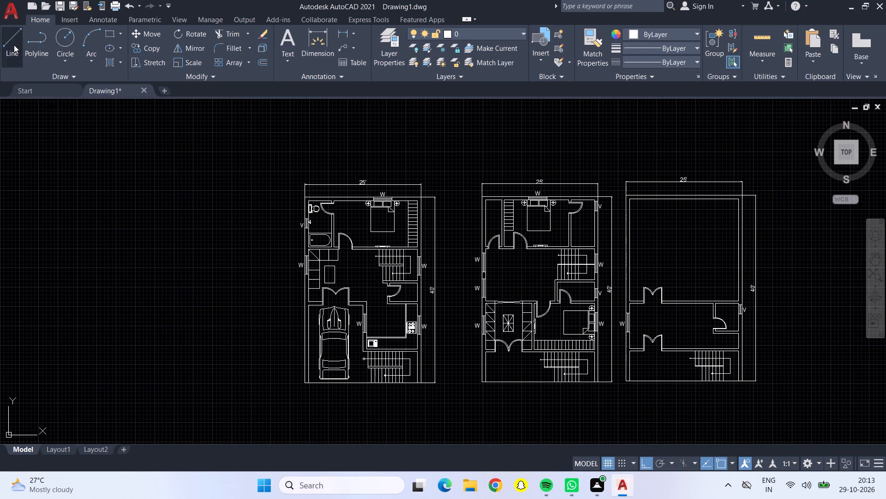
scroll(533, 317, up, 2)
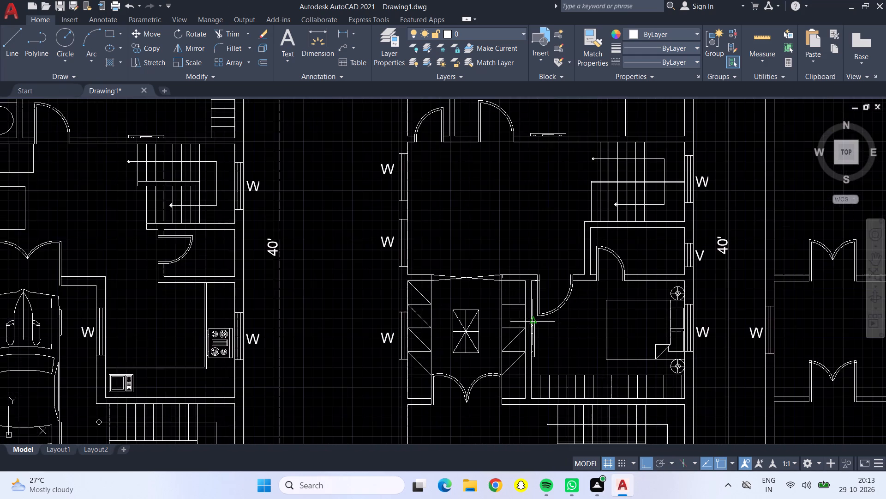
scroll(520, 327, up, 2)
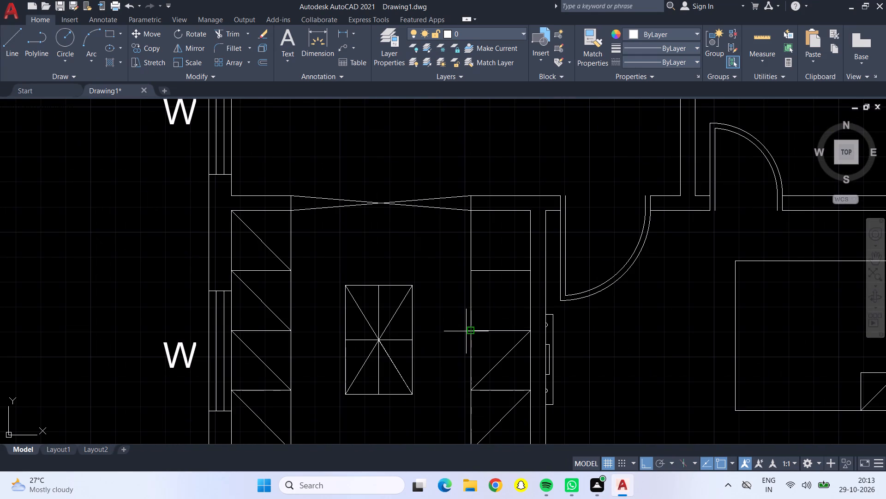
click(472, 331)
click(528, 273)
click(470, 270)
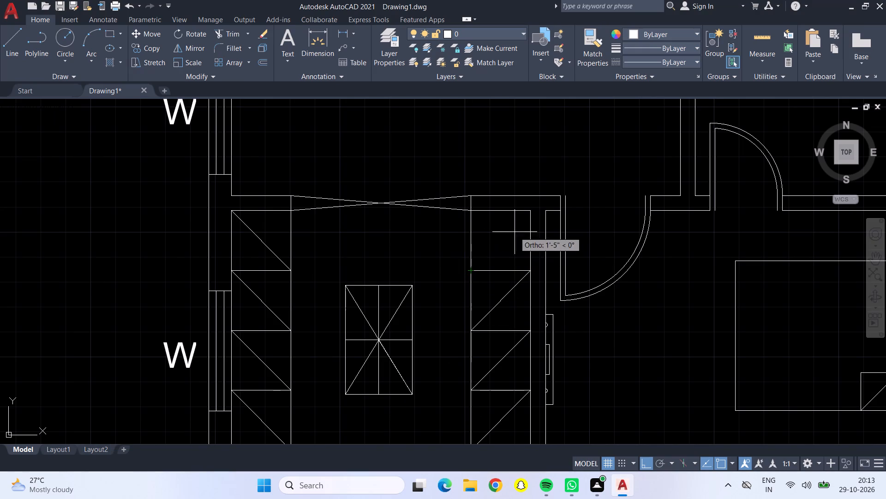
click(530, 211)
scroll(515, 227, down, 2)
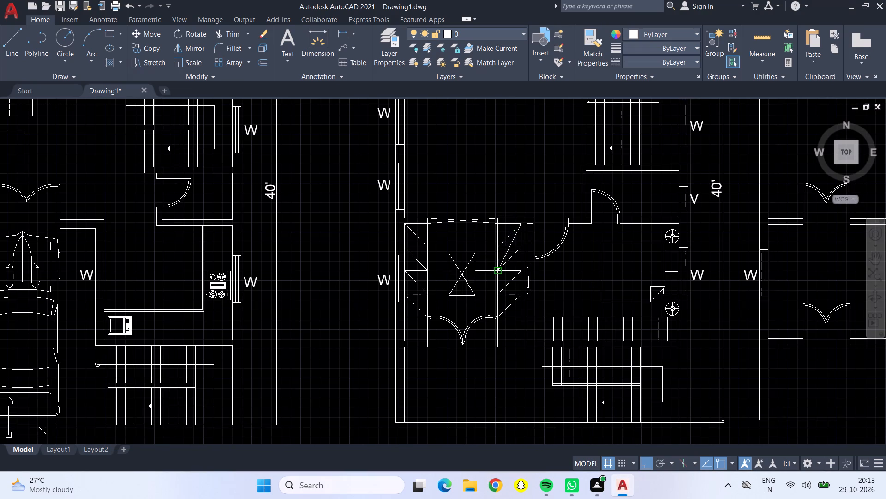
key(Return)
Insert a Trees - Metric block in the large empty room at the top of the third plan.
scroll(467, 196, down, 1)
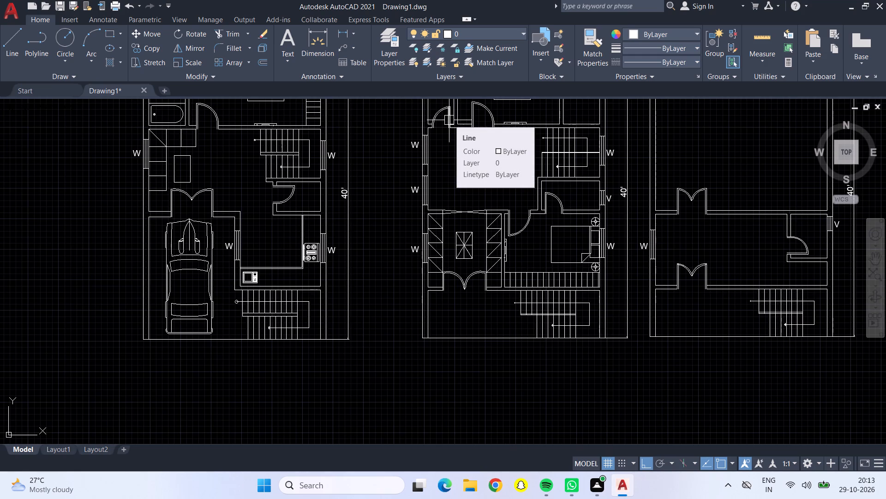
scroll(485, 144, down, 1)
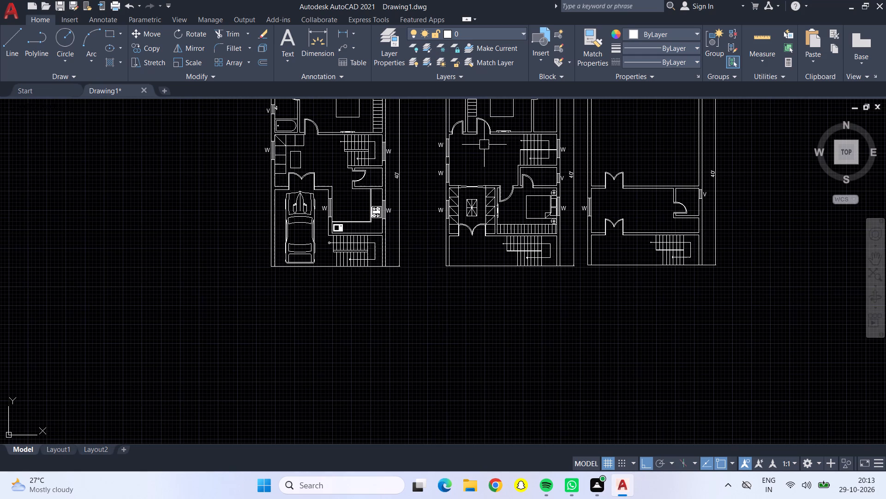
middle_drag(502, 169, 491, 170)
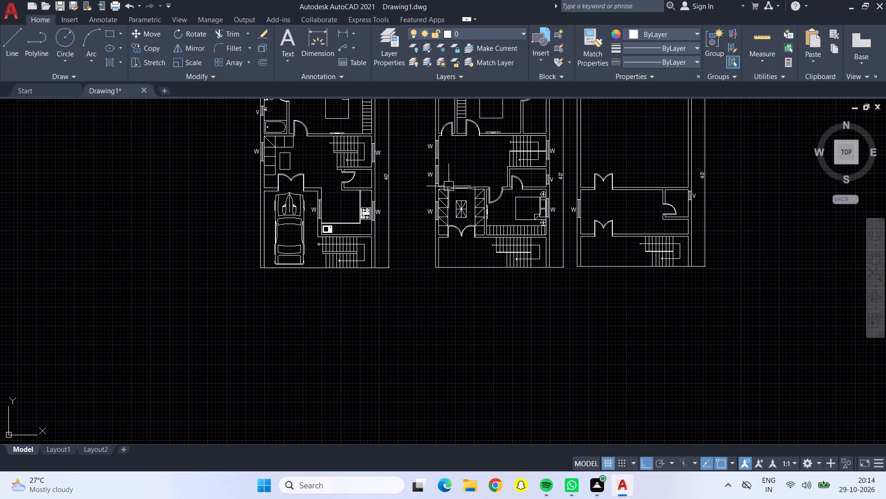
middle_click(428, 189)
scroll(623, 147, down, 1)
middle_drag(622, 136, 382, 146)
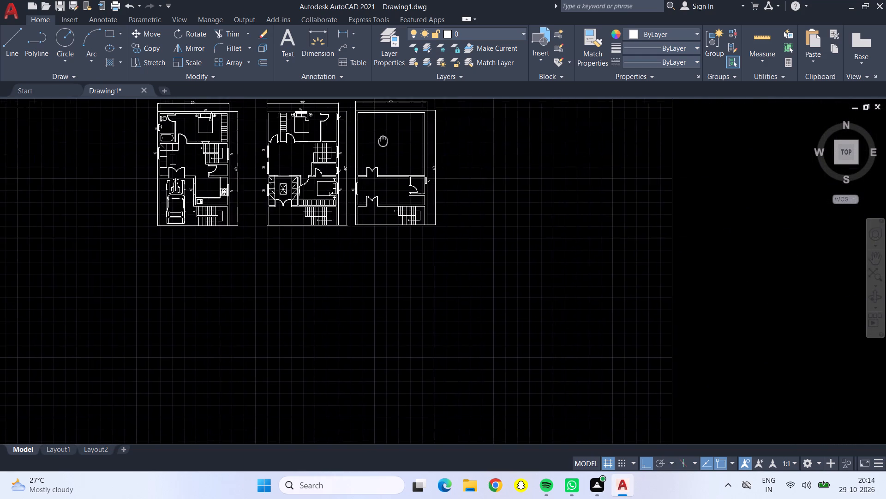
middle_drag(382, 146, 318, 245)
scroll(318, 245, up, 2)
middle_drag(351, 260, 373, 251)
scroll(373, 251, up, 1)
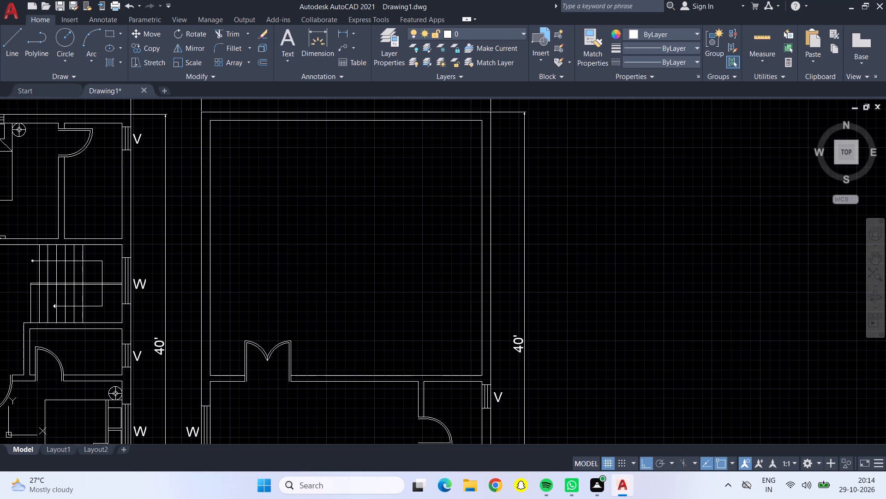
key(ctrl+3)
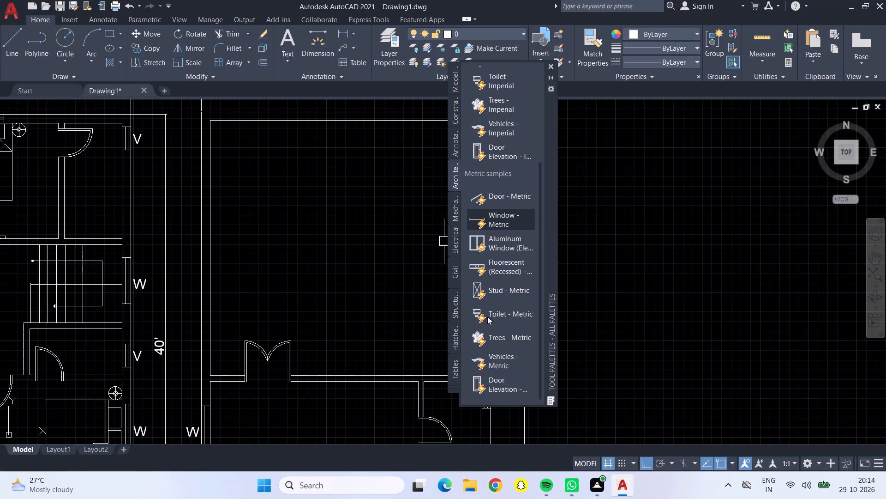
drag(487, 341, 324, 223)
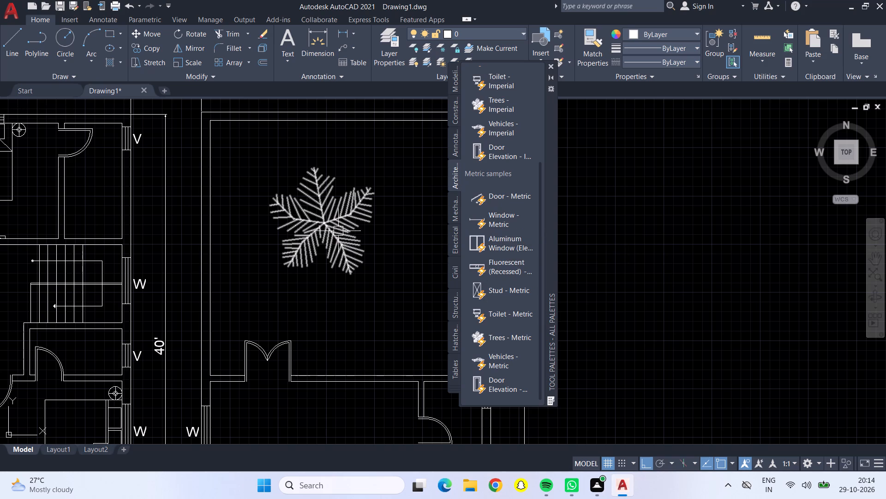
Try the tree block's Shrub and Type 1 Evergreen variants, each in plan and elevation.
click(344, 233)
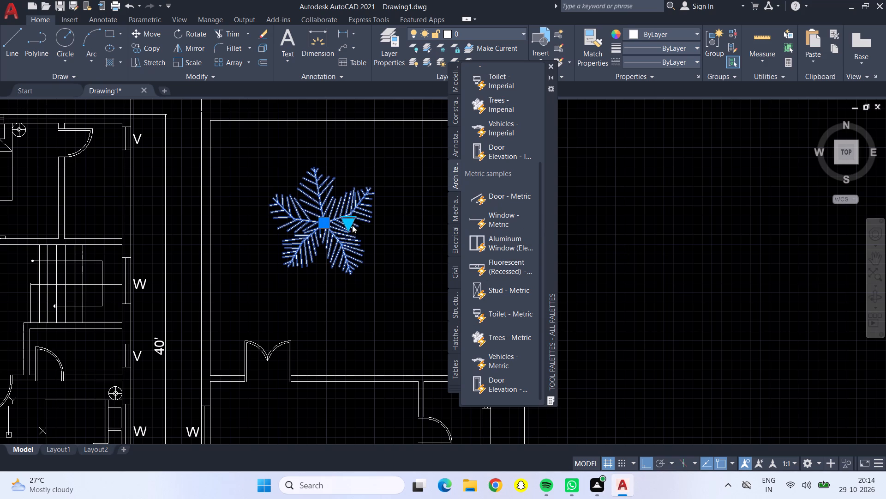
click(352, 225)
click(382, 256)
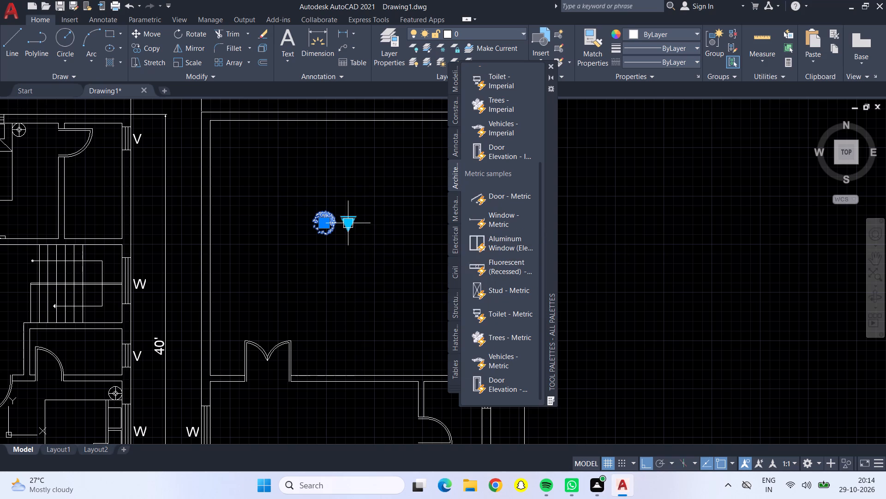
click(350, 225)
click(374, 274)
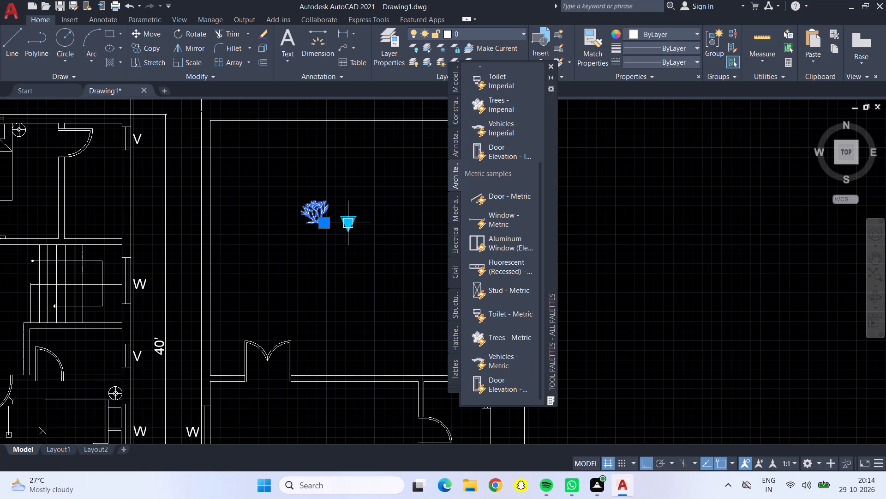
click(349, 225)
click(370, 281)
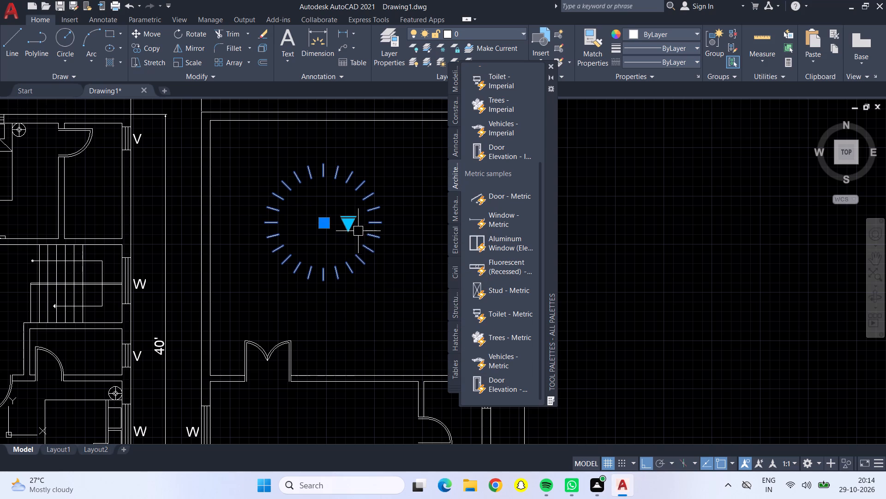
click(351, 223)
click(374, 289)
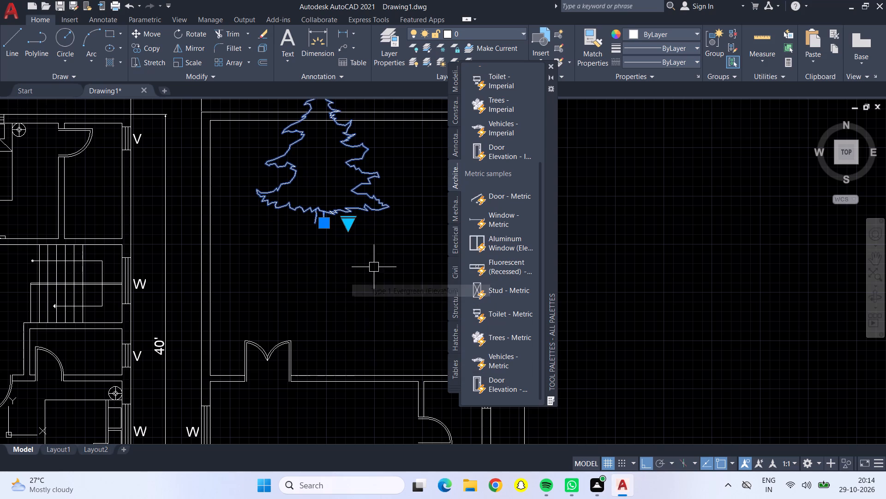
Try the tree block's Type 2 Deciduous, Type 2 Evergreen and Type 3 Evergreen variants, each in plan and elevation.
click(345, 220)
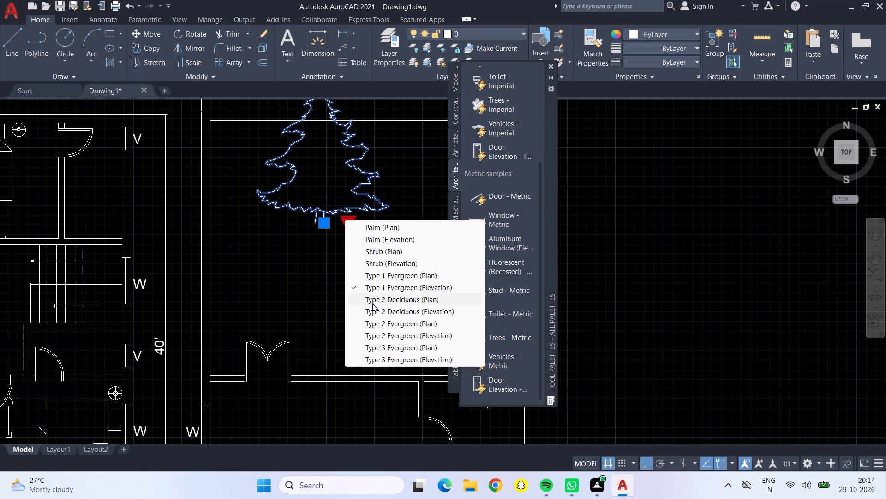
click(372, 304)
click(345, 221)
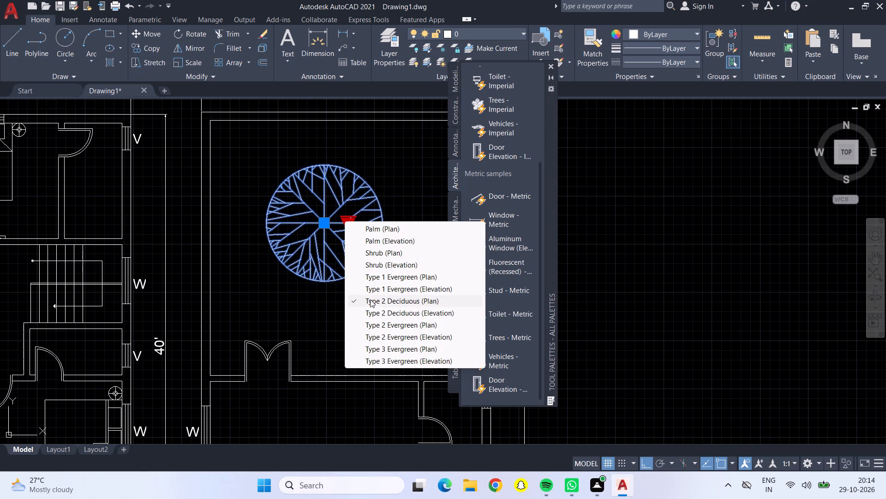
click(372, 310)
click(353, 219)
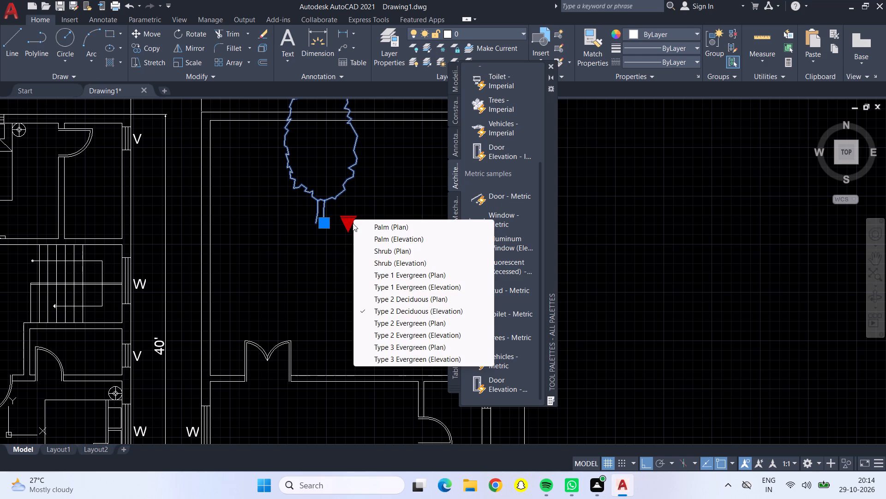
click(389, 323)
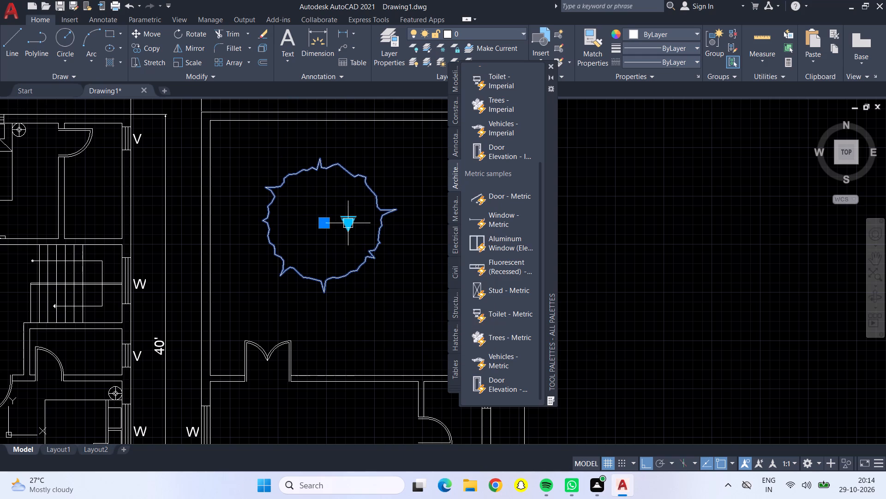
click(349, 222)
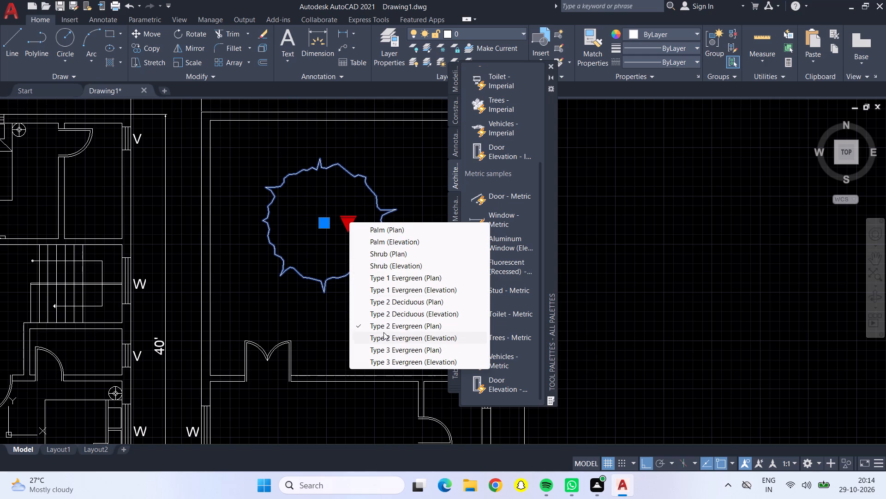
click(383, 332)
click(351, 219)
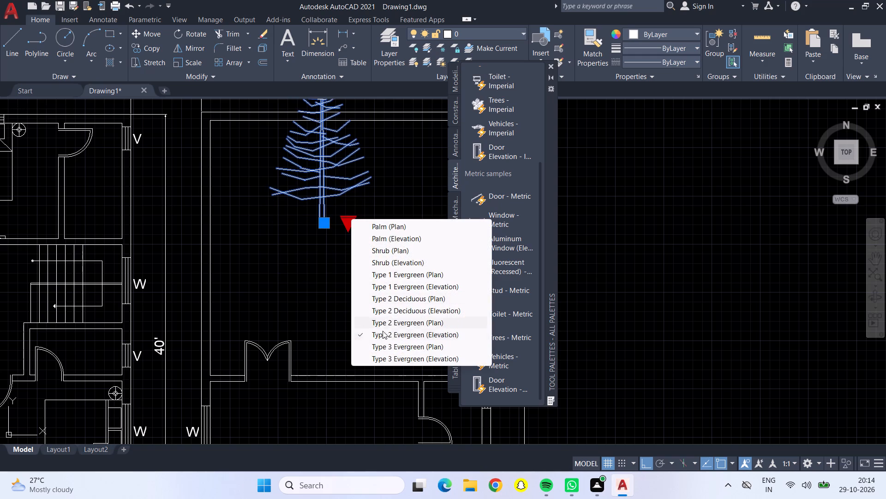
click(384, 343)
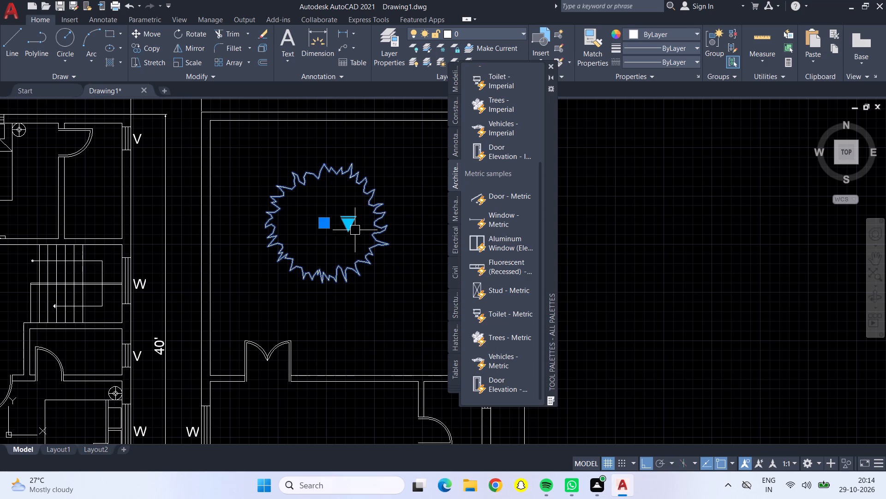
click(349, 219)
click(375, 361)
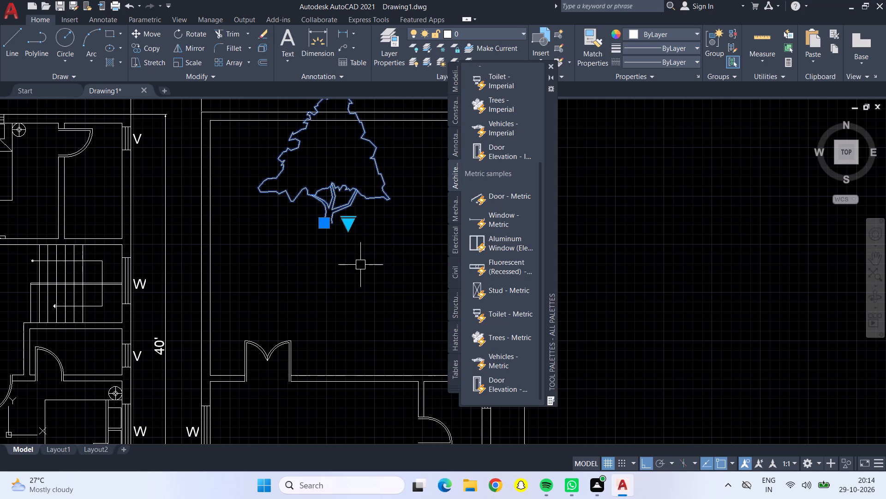
Set the tree block's variant to Shrub (Elevation).
click(350, 223)
click(392, 268)
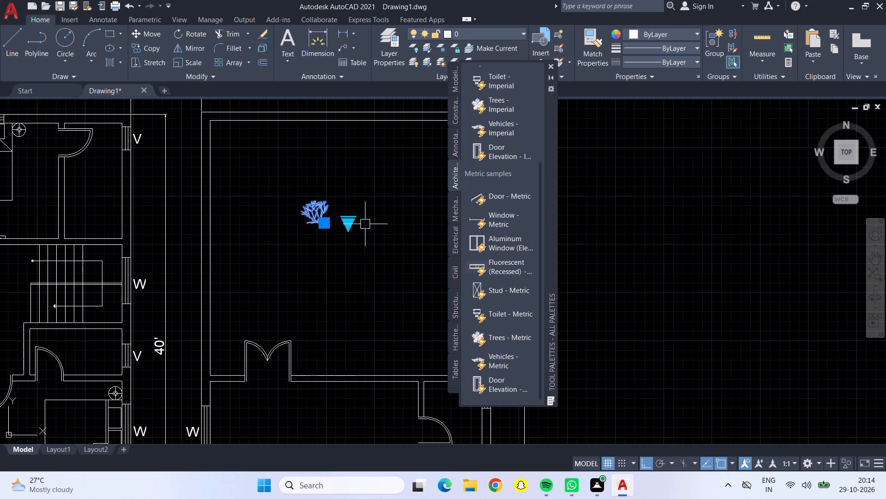
key(Escape)
Copy the elevation shrub freehand to the inside upper-left corner of the third plan's large room and once more beside it.
click(311, 216)
click(152, 44)
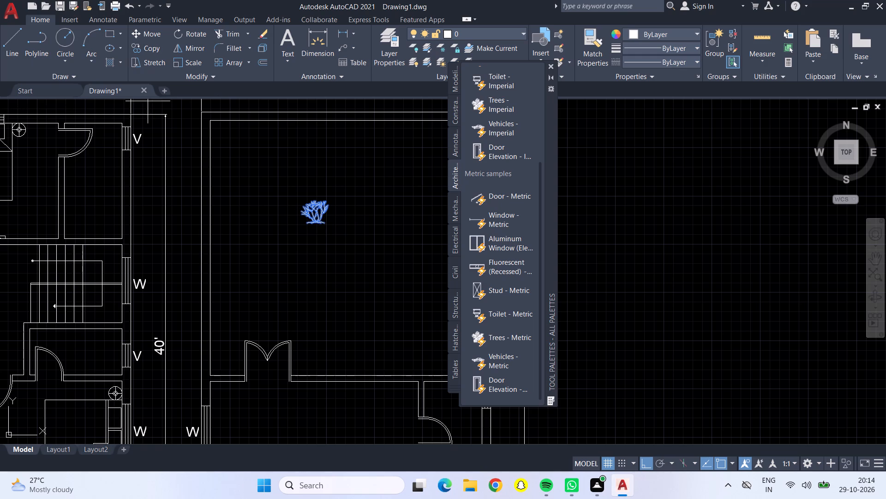
click(323, 219)
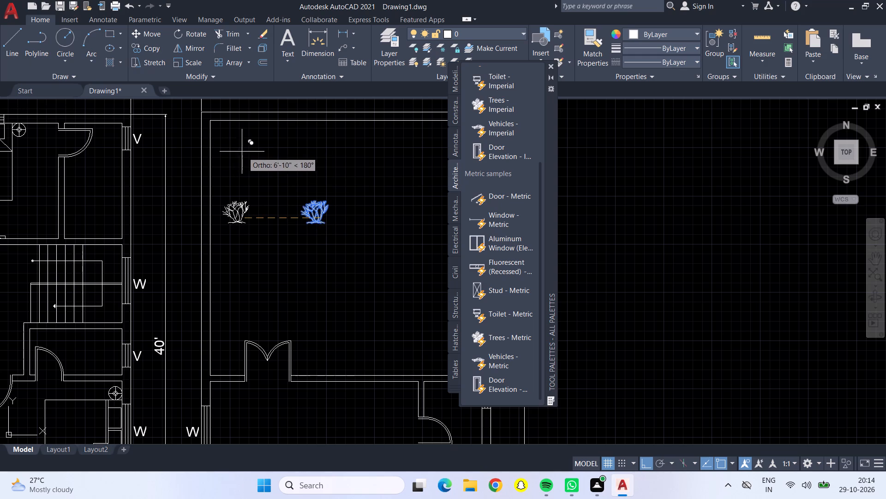
key(F8)
scroll(218, 122, up, 1)
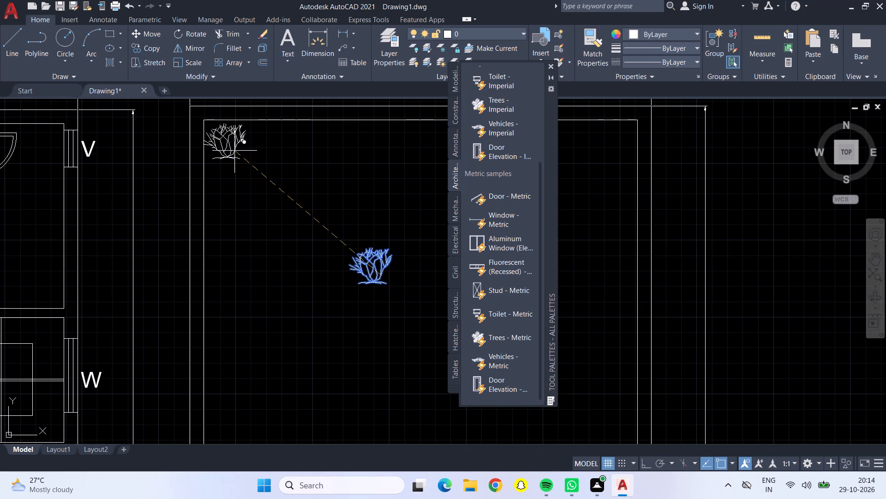
click(233, 147)
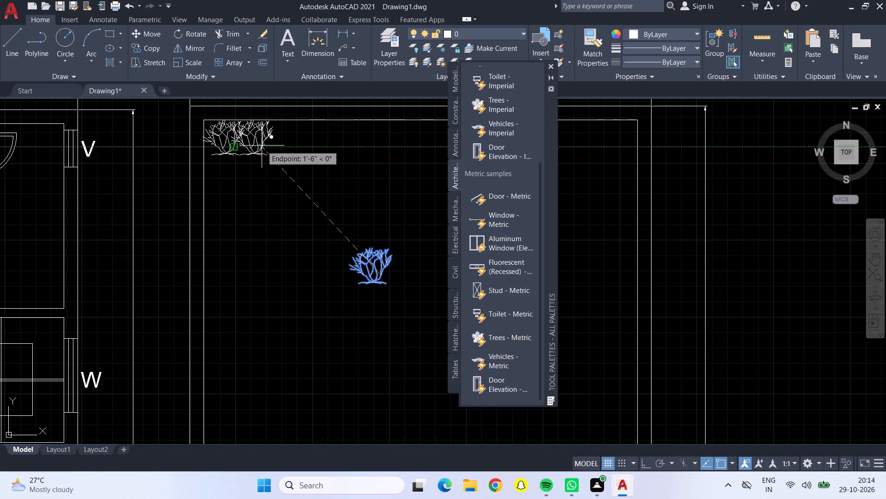
click(262, 146)
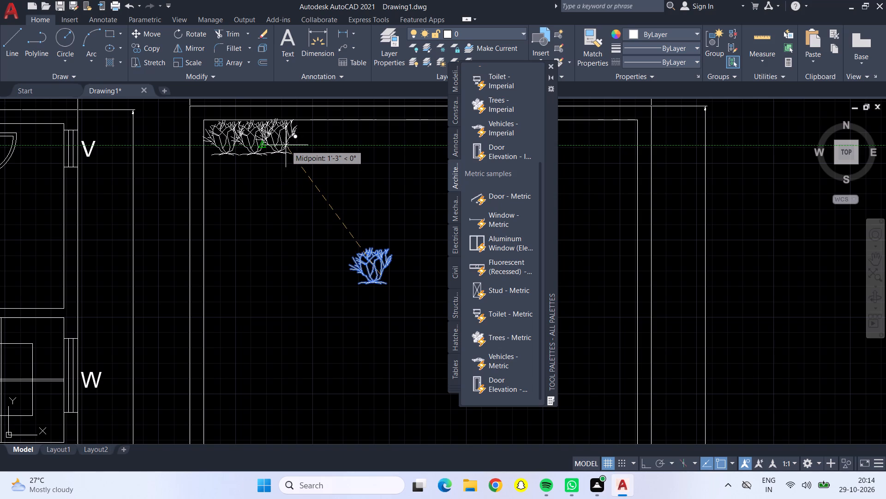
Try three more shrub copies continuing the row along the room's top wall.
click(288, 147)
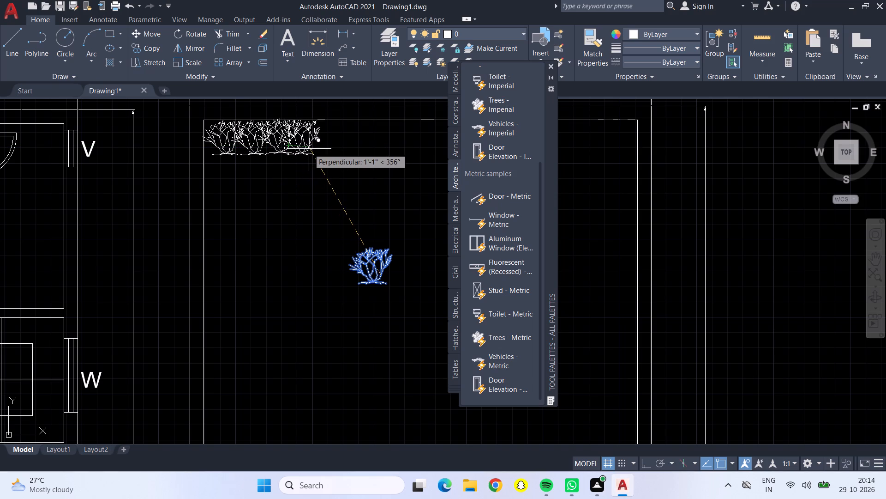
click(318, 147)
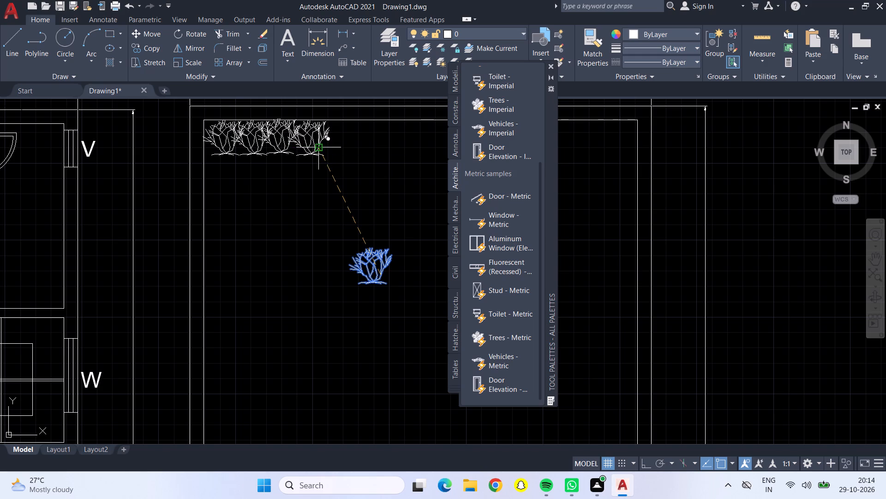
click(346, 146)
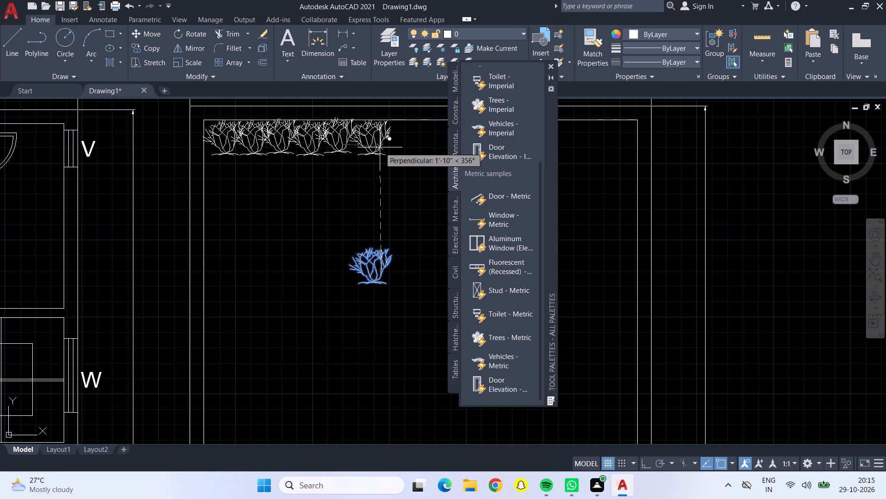
Close the tool palettes.
click(554, 66)
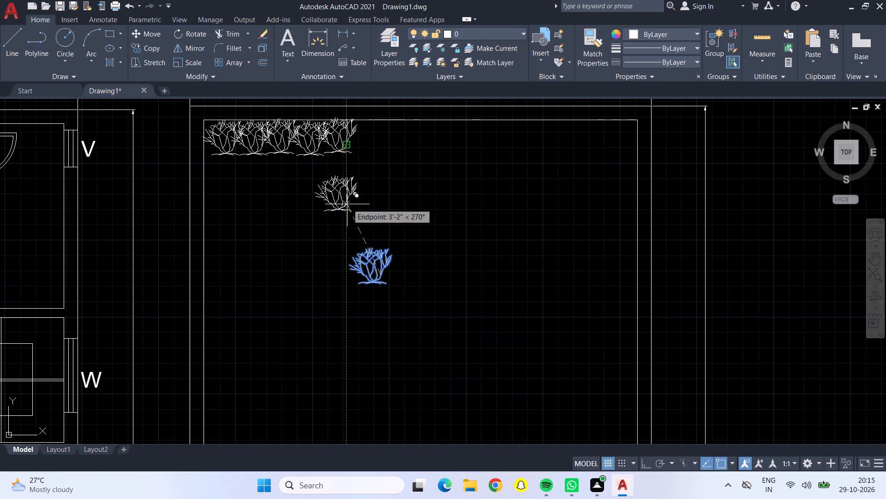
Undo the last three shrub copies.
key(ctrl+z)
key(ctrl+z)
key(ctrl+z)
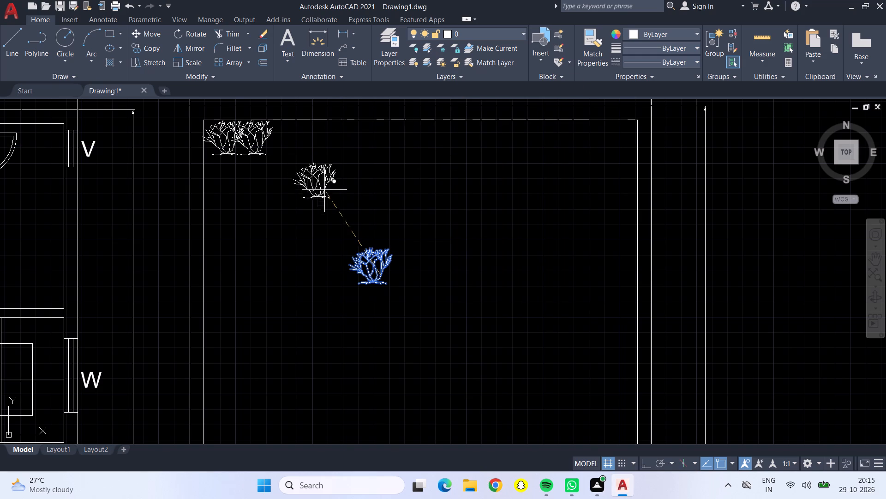
Extend the upper-left row along the top wall with three evenly spaced shrub copies, aligned with the first two.
scroll(290, 144, up, 2)
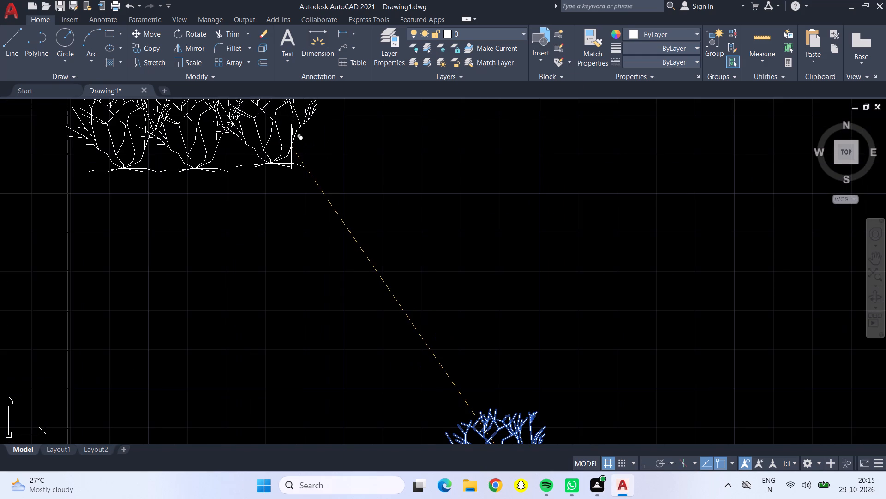
middle_click(291, 146)
middle_click(291, 146)
middle_drag(304, 155, 345, 211)
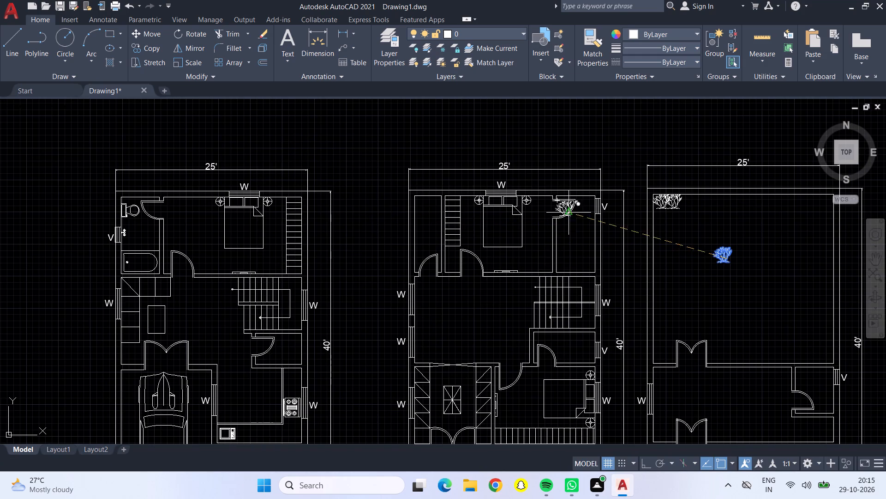
scroll(725, 198, up, 5)
scroll(484, 235, down, 2)
scroll(445, 254, up, 2)
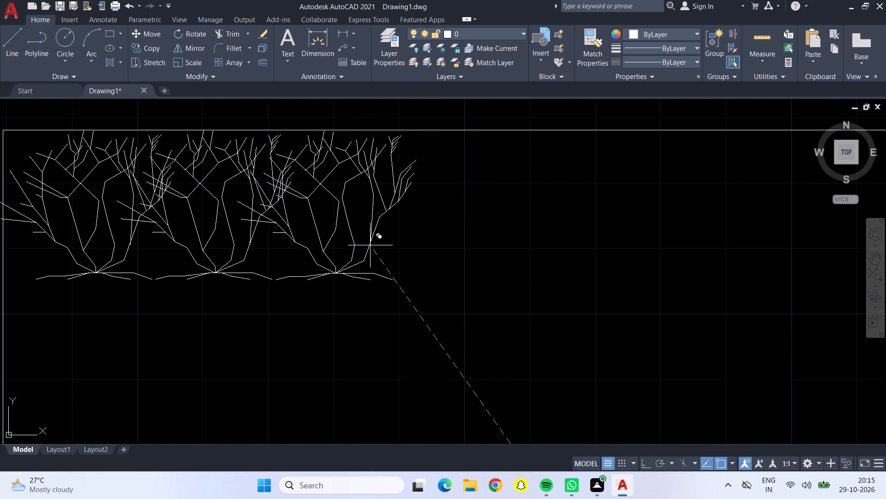
click(370, 245)
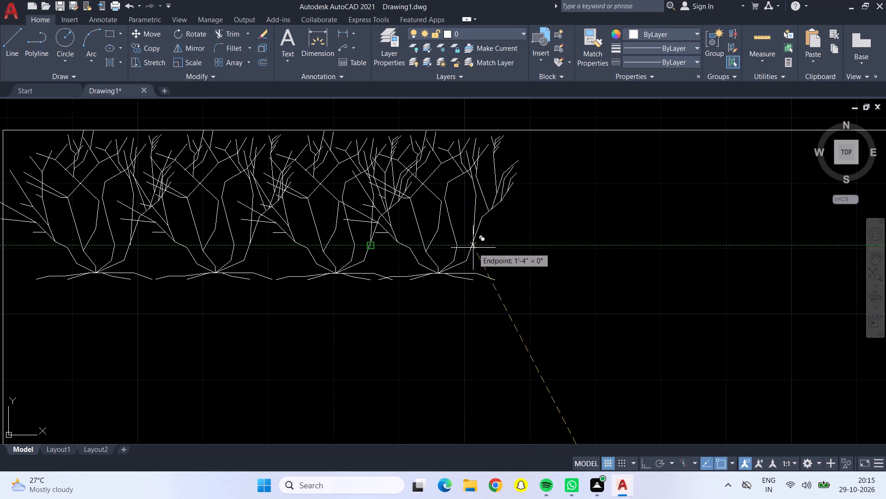
click(491, 240)
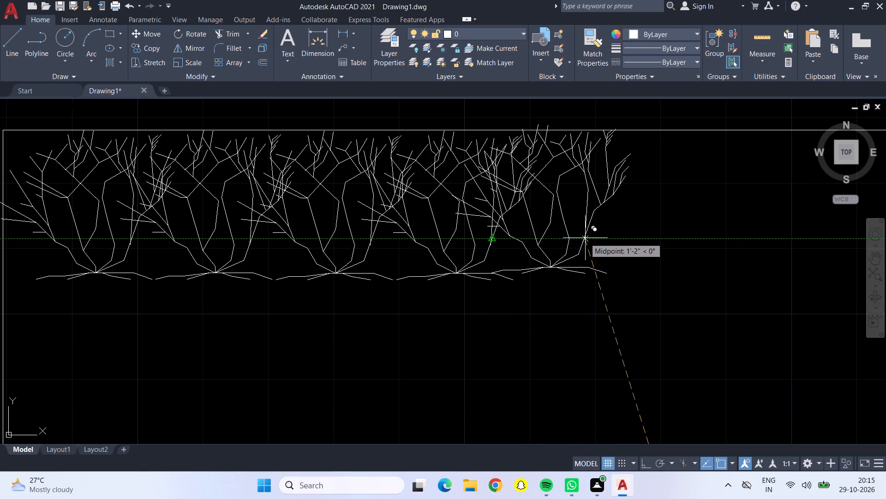
click(611, 248)
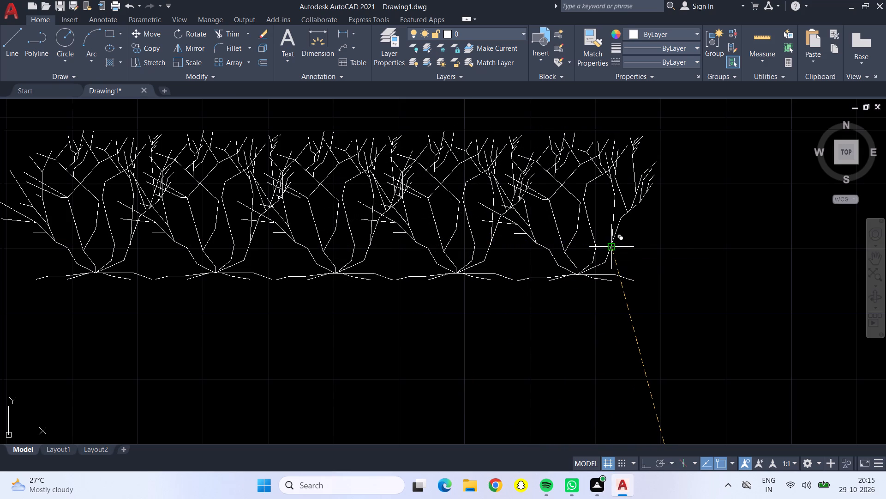
Copy the shrub five times along the top wall, starting at the room's upper-right corner and working left at about 1'-7" spacing.
scroll(611, 248, down, 3)
scroll(649, 262, down, 2)
scroll(750, 270, up, 3)
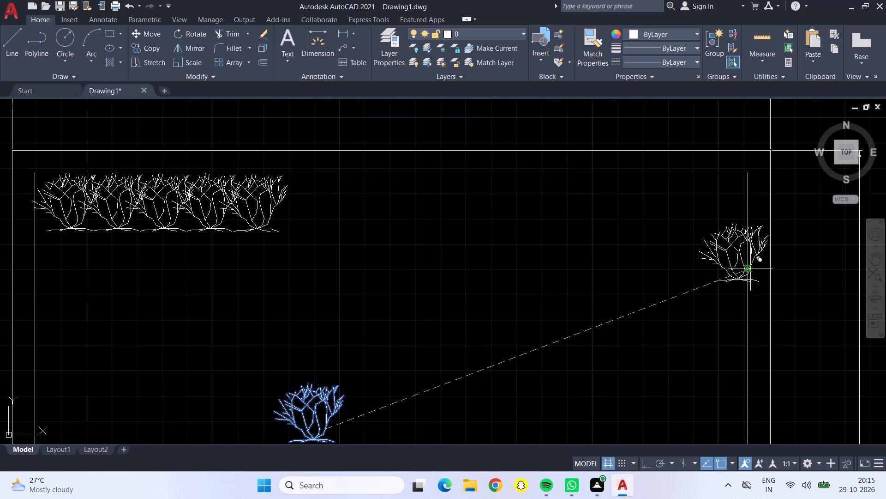
scroll(726, 220, up, 2)
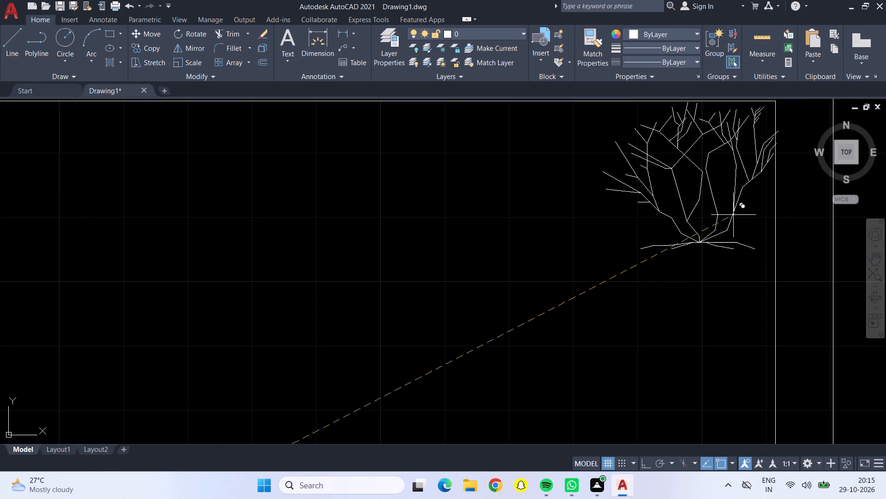
click(727, 211)
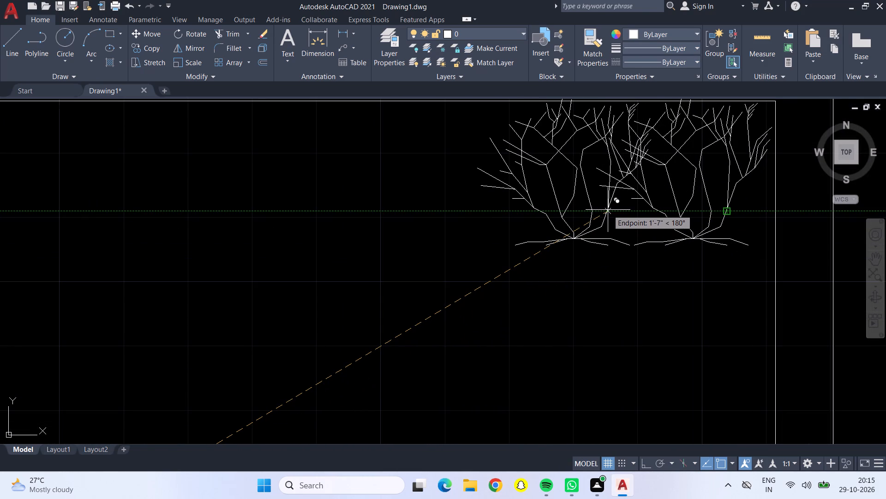
click(608, 210)
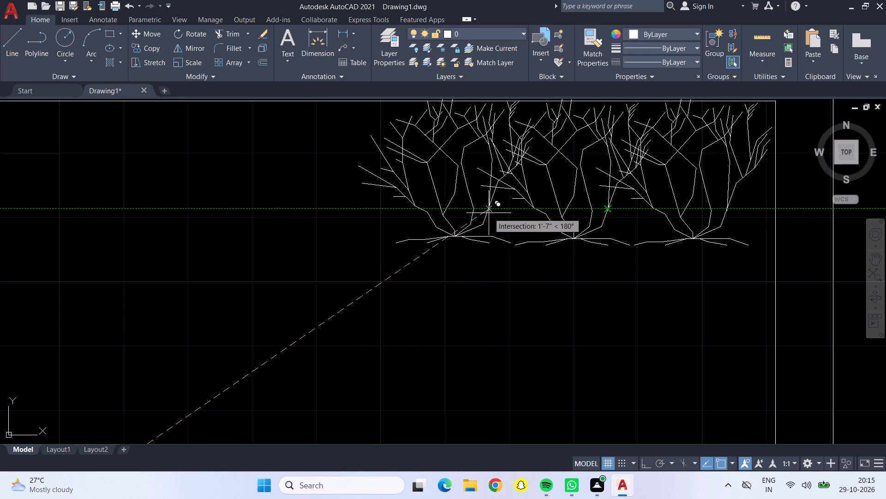
click(489, 213)
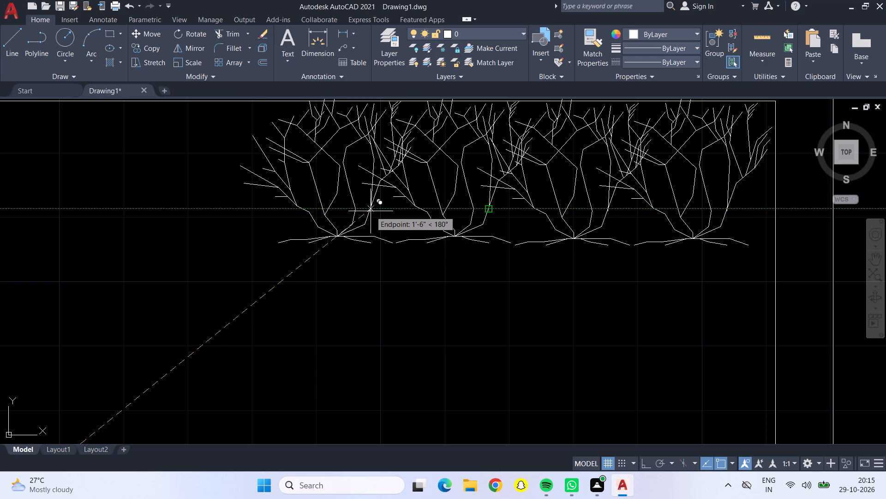
click(368, 210)
scroll(274, 213, down, 3)
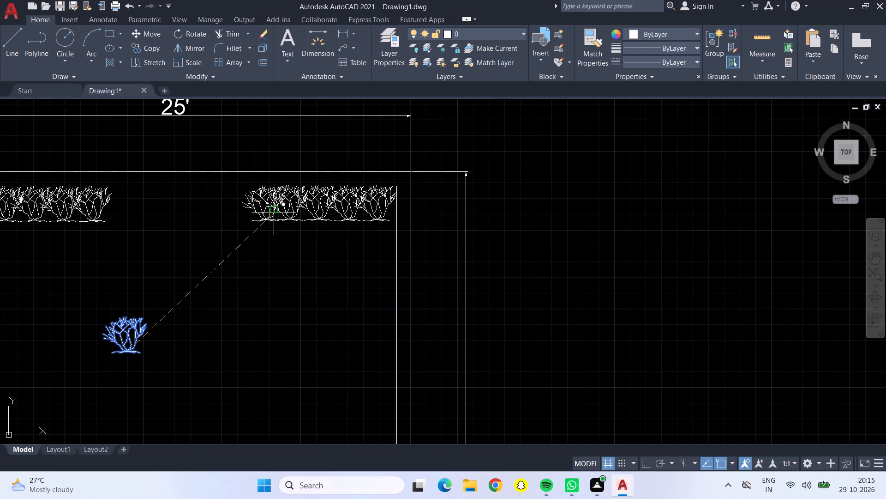
scroll(257, 213, up, 2)
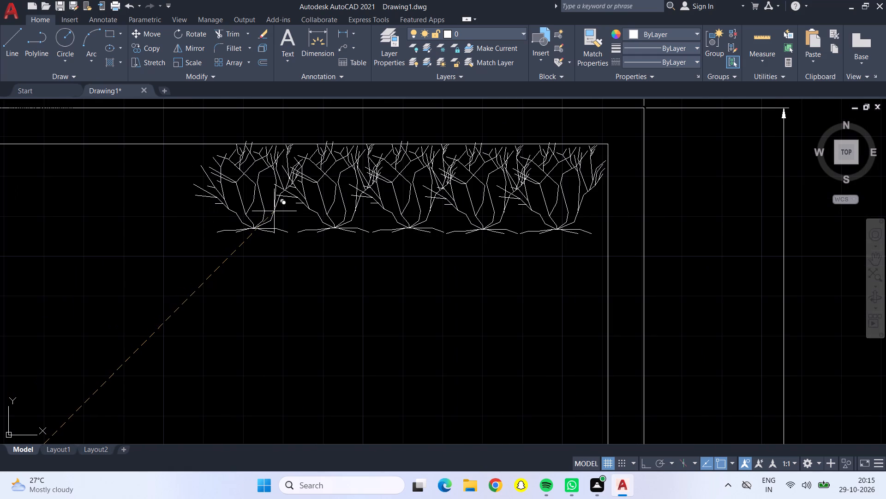
click(281, 211)
scroll(281, 211, down, 3)
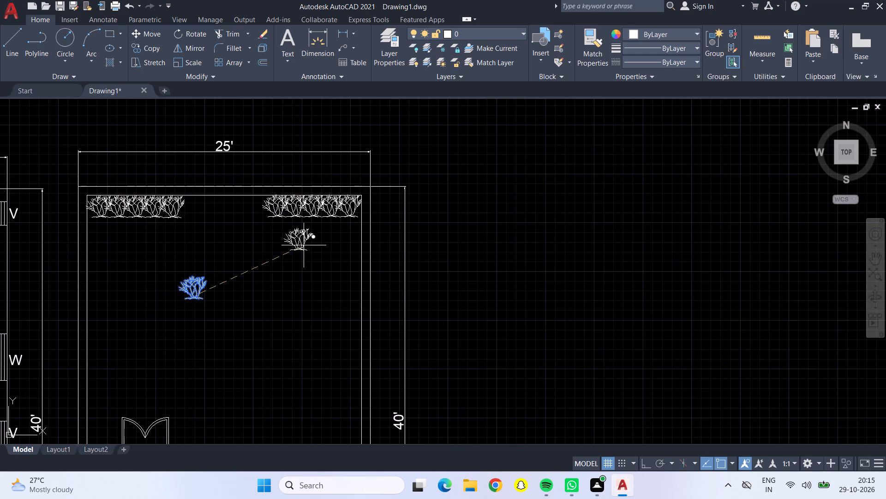
scroll(308, 255, down, 1)
scroll(179, 253, up, 1)
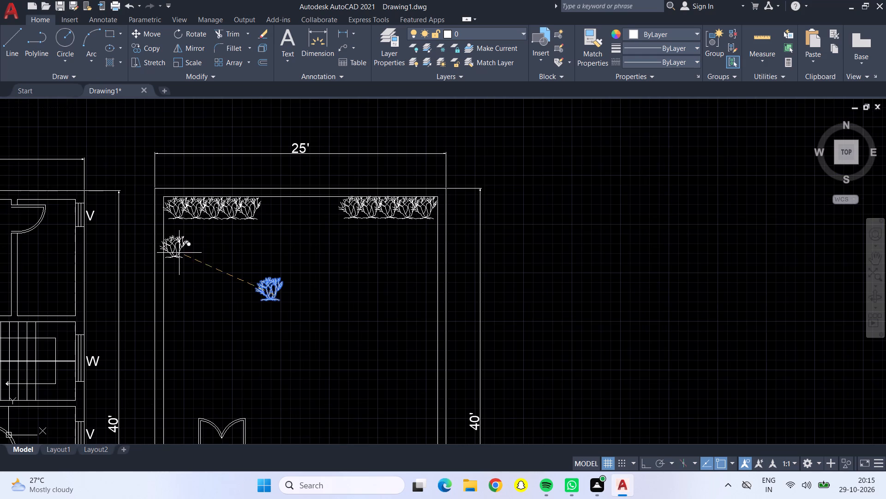
key(Escape)
Rotate the original shrub in the room a quarter turn counterclockwise so its branches point toward the left wall.
click(269, 294)
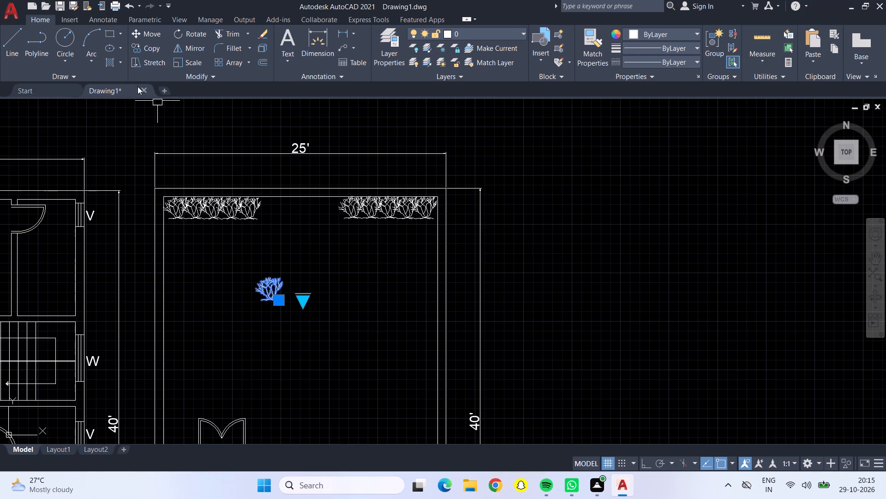
click(176, 31)
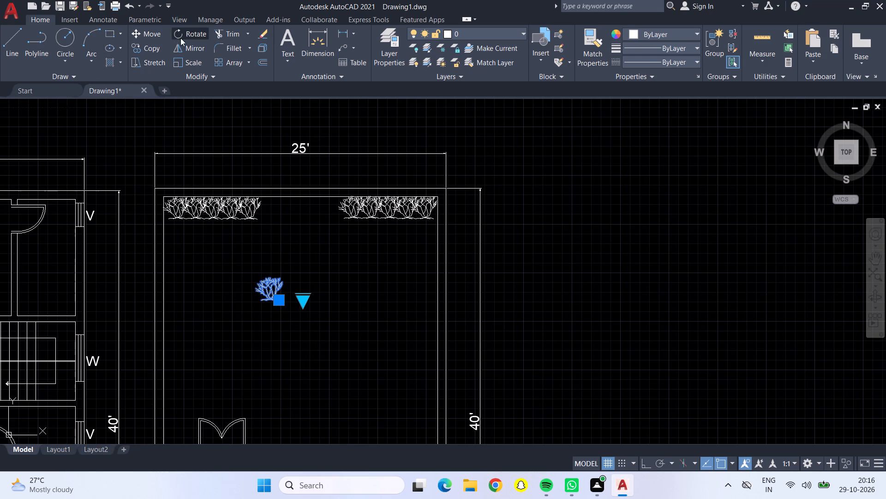
click(276, 295)
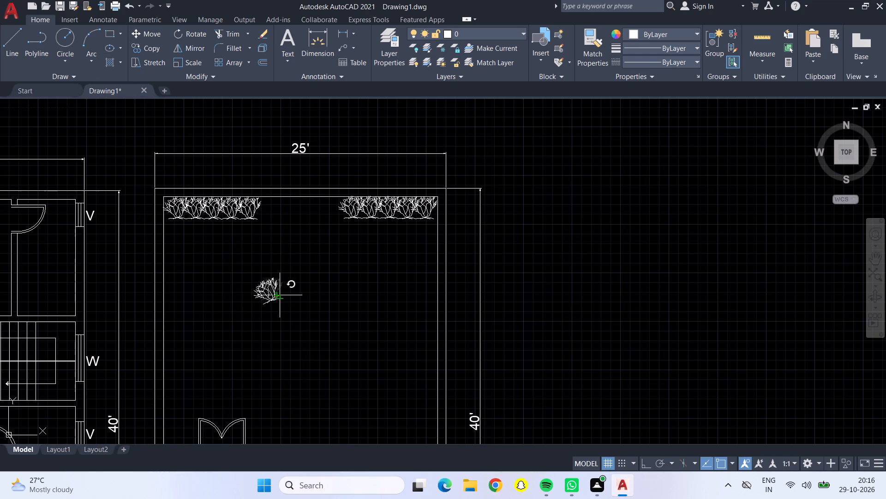
click(275, 265)
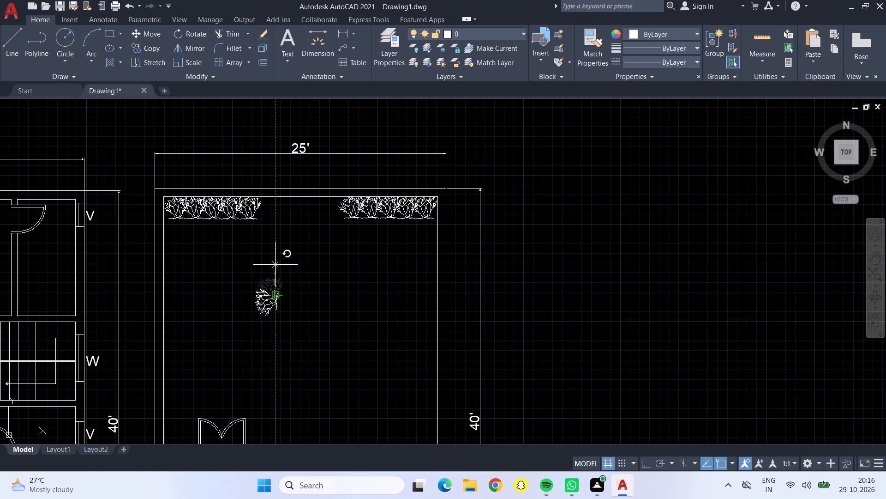
Copy the rotated shrub three times down the left wall at even spacing, starting just below the upper-left row.
click(267, 300)
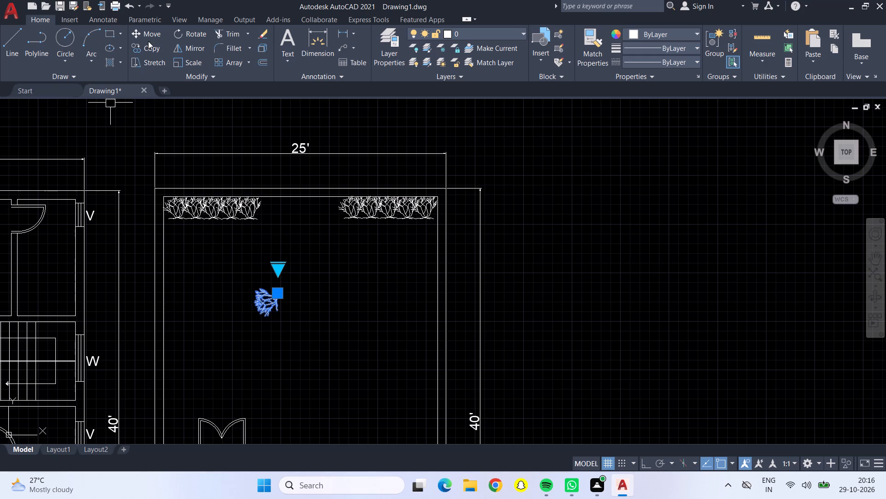
click(148, 41)
click(150, 49)
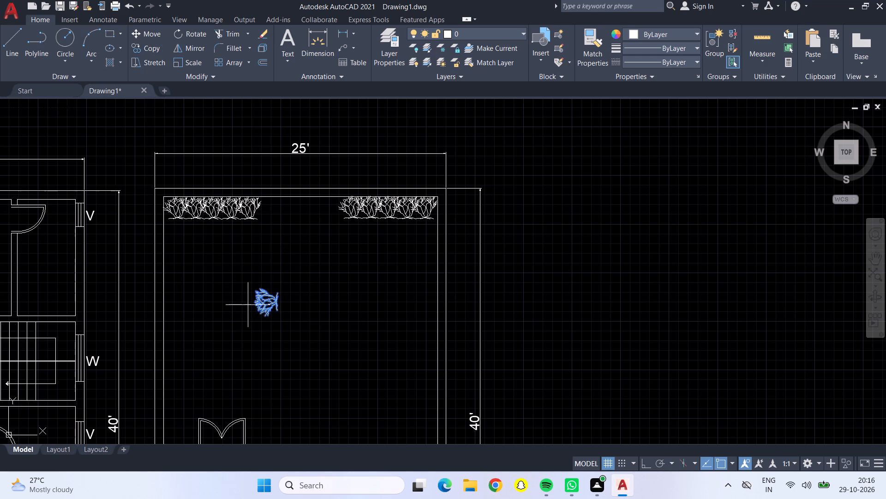
click(270, 304)
scroll(184, 242, up, 4)
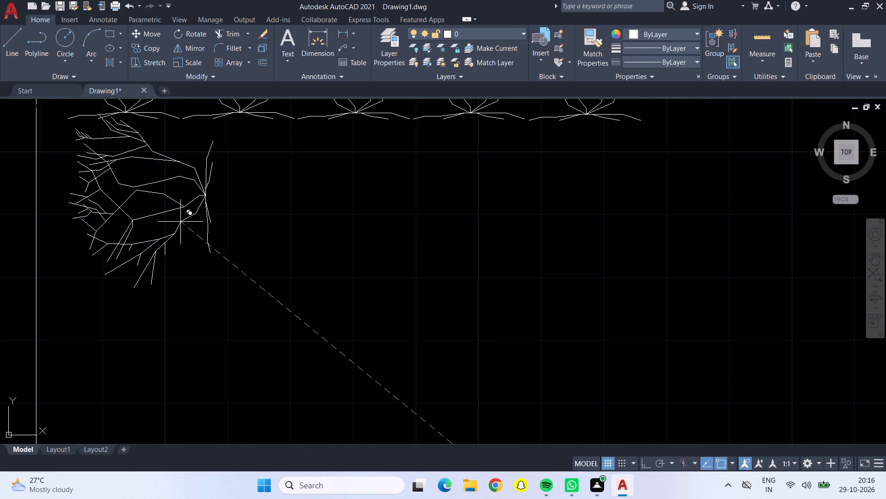
scroll(173, 222, down, 1)
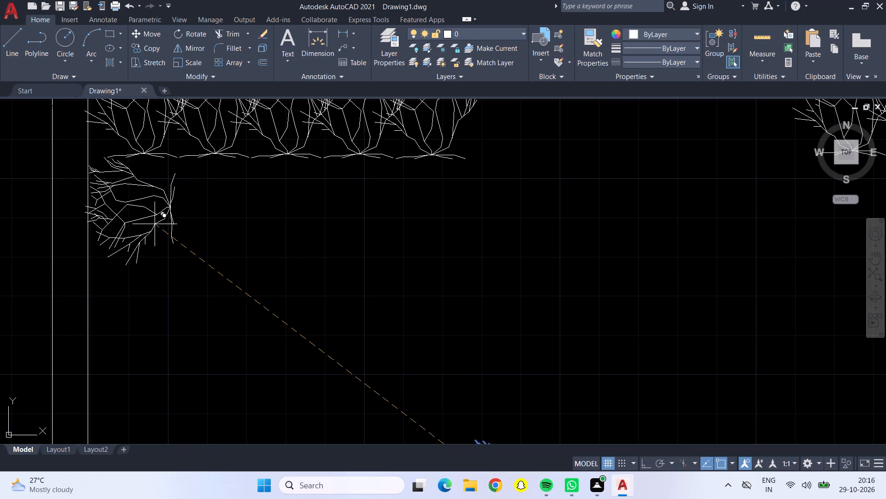
click(155, 224)
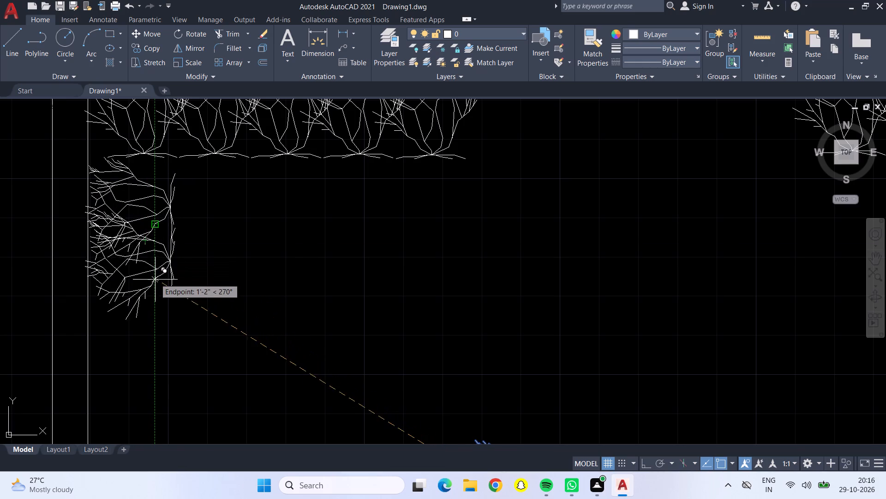
click(157, 289)
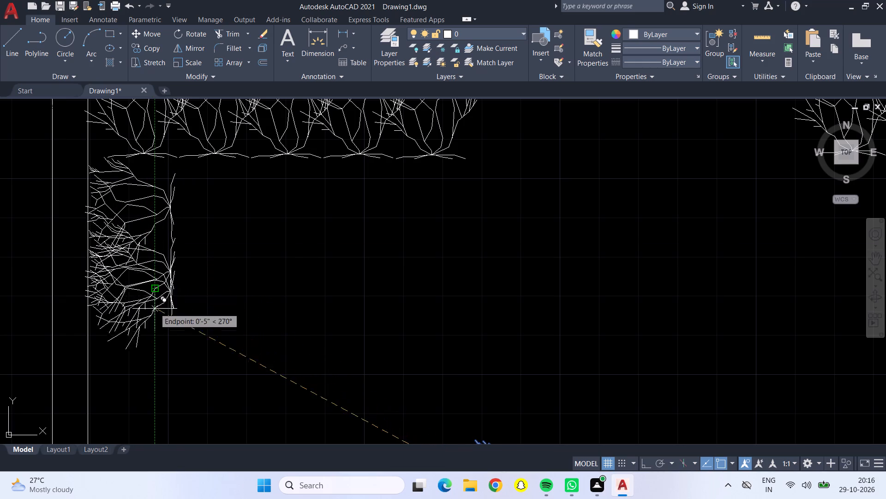
click(154, 353)
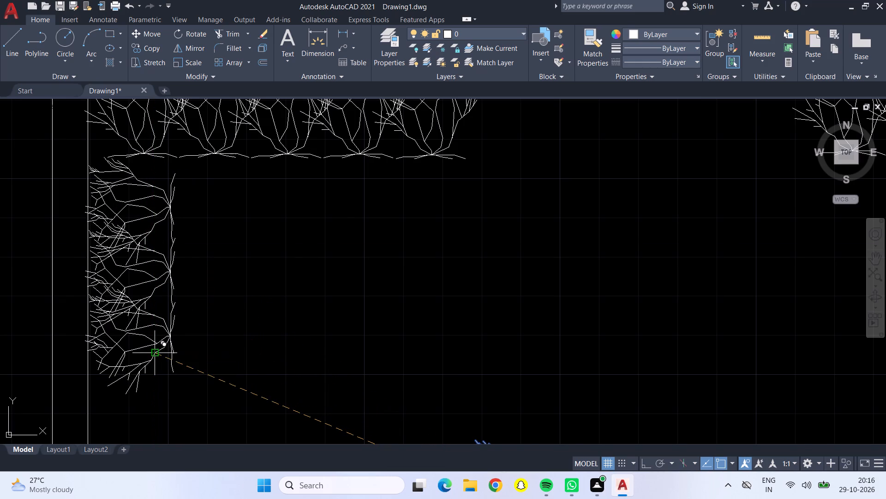
Extend the left-wall row downward with three more shrub copies, aligned with the ones above at matching spacing.
scroll(156, 355, down, 2)
scroll(153, 390, up, 2)
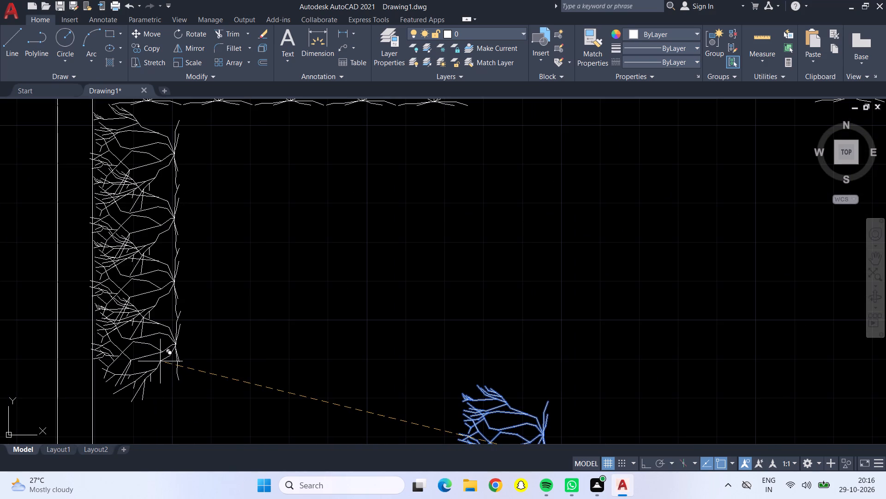
click(160, 361)
scroll(160, 361, down, 2)
middle_drag(165, 373, 192, 262)
scroll(174, 298, up, 3)
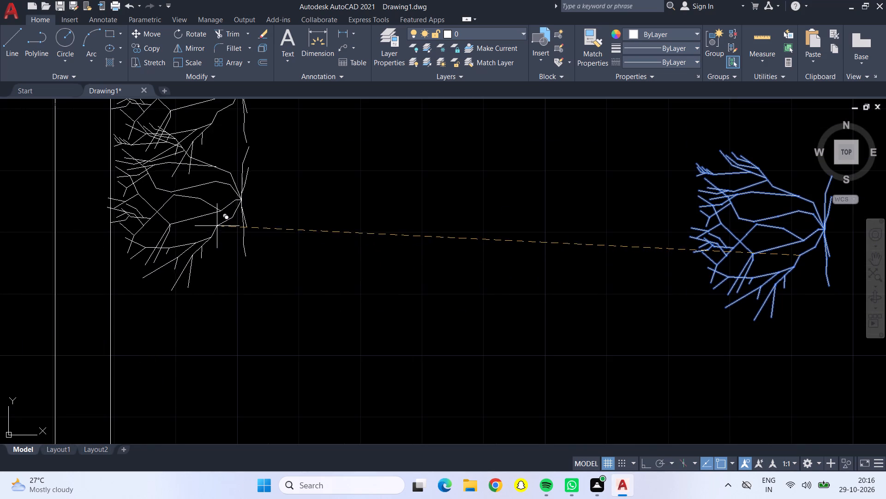
click(218, 217)
scroll(218, 216, down, 3)
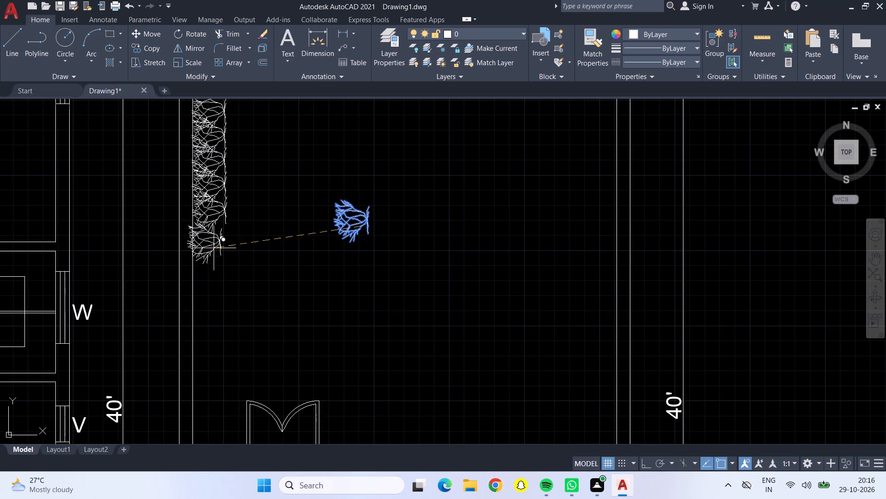
scroll(230, 259, down, 1)
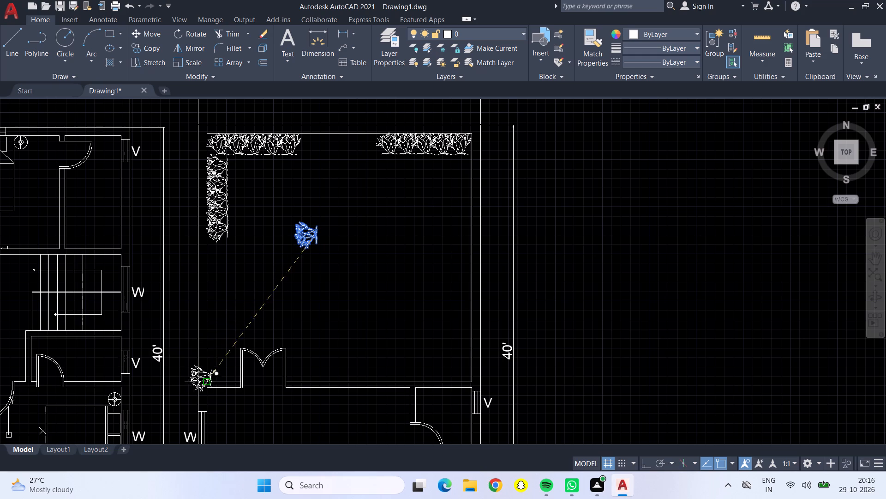
scroll(458, 154, up, 1)
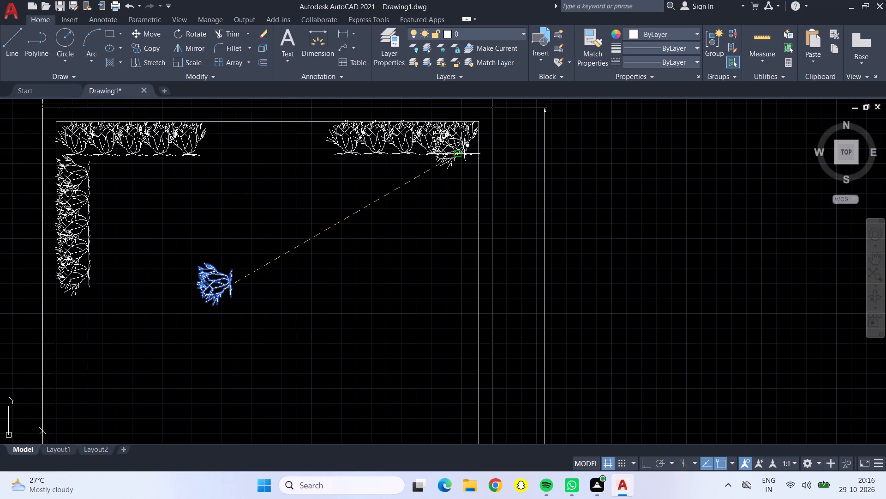
scroll(467, 158, up, 2)
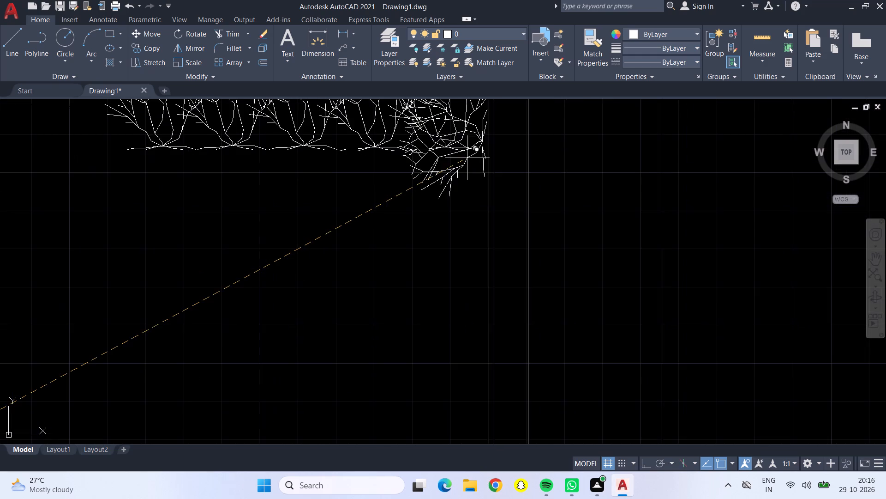
scroll(461, 187, down, 2)
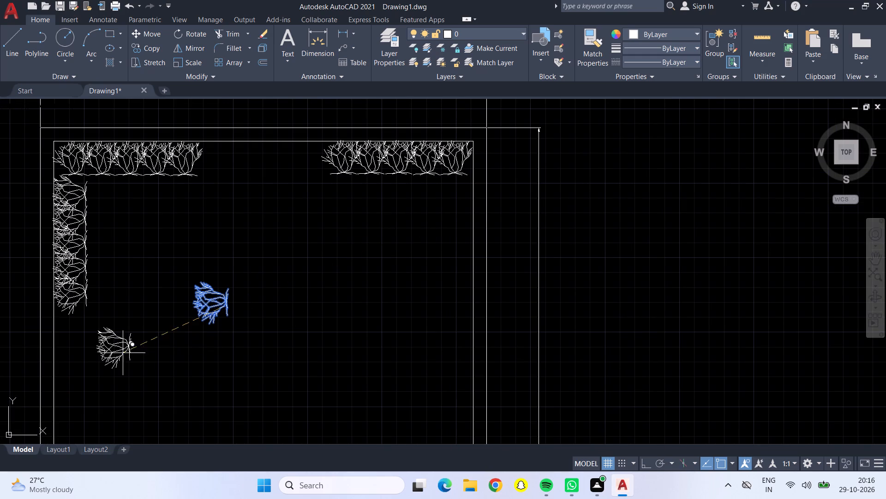
scroll(84, 323, up, 3)
scroll(84, 323, down, 1)
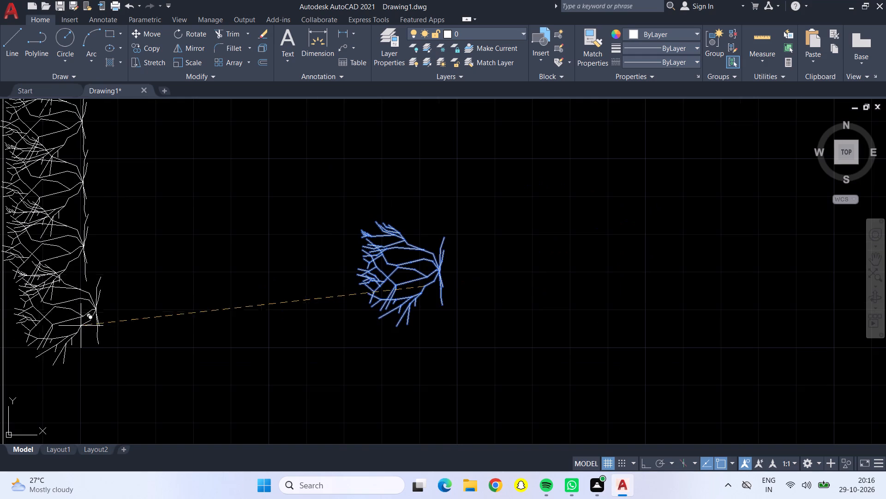
middle_drag(60, 334, 214, 353)
scroll(214, 353, up, 1)
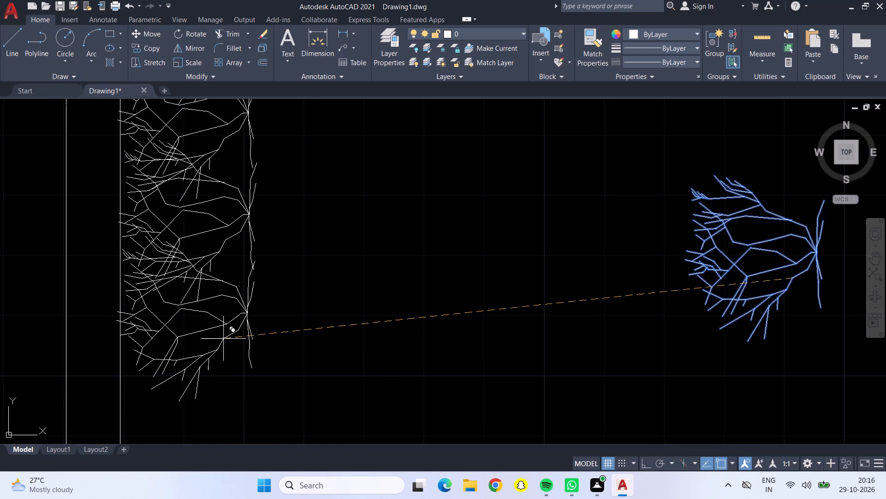
click(224, 340)
scroll(224, 342, down, 3)
key(Escape)
Rotate the original shrub in the middle of the room a half turn so its branches point toward the right wall.
click(373, 327)
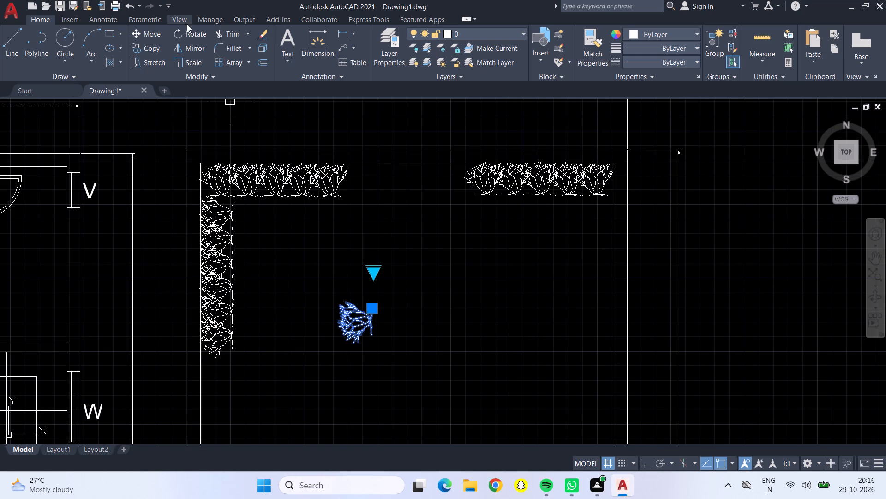
click(190, 31)
click(378, 333)
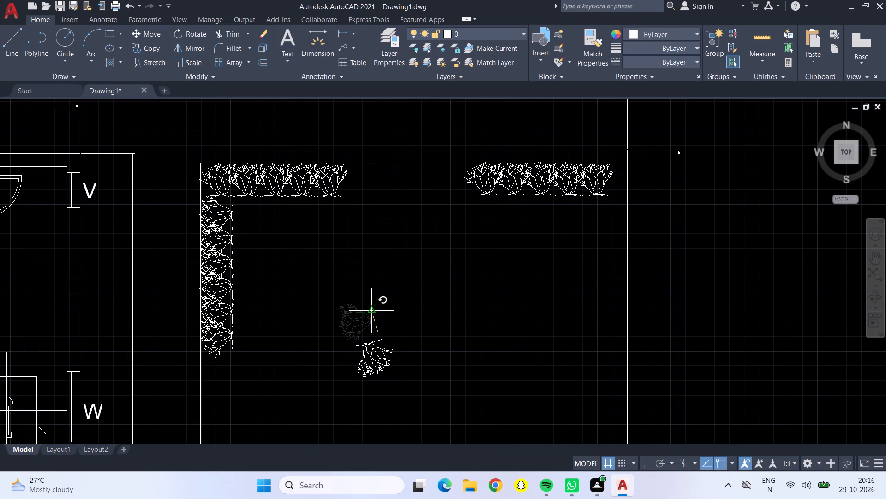
key(F8)
click(353, 329)
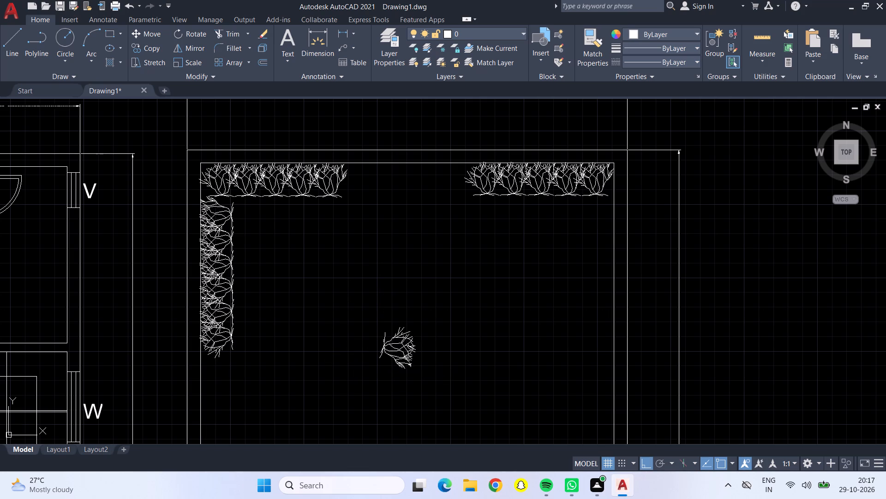
Copy the rotated shrub twice down the right wall, starting just below the upper-right row.
click(389, 359)
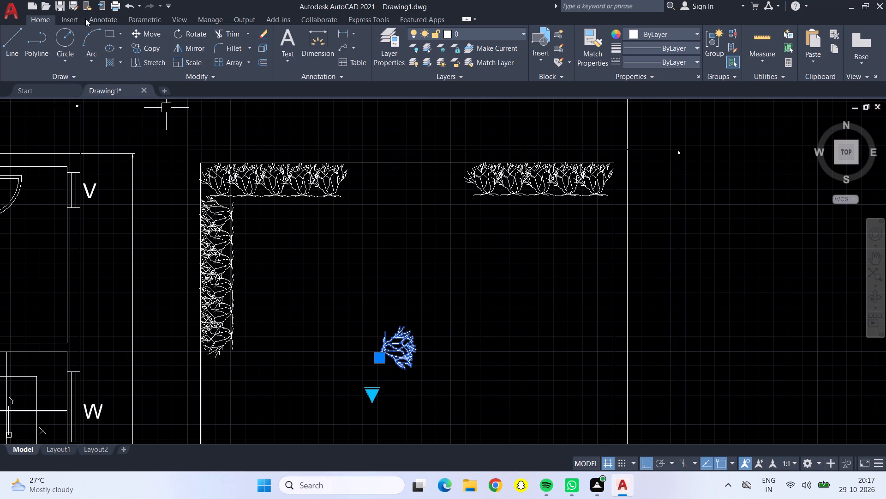
click(157, 51)
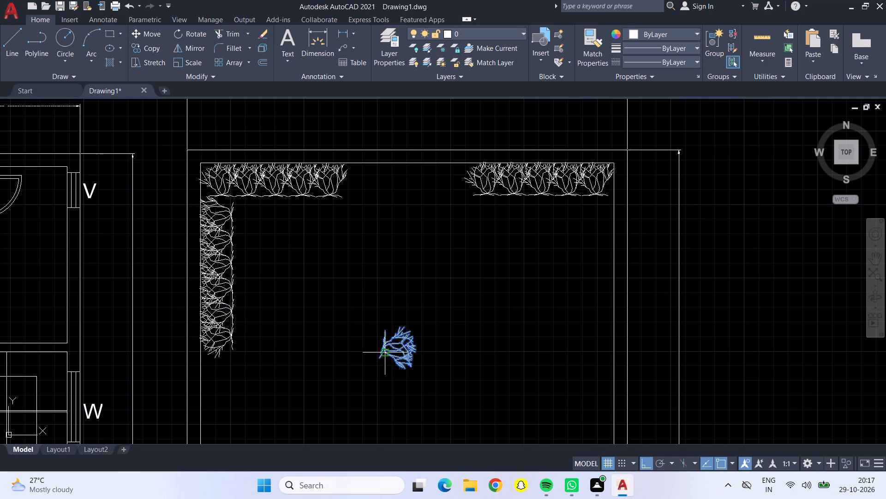
click(389, 356)
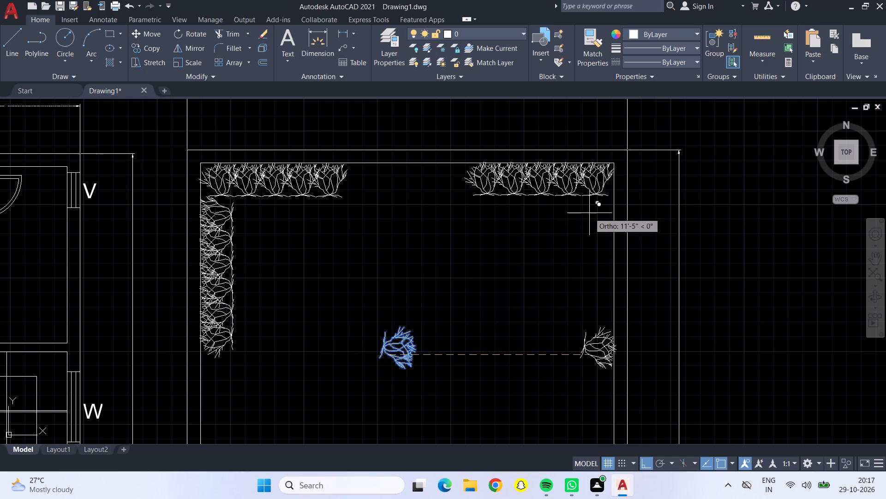
key(F8)
scroll(589, 213, up, 1)
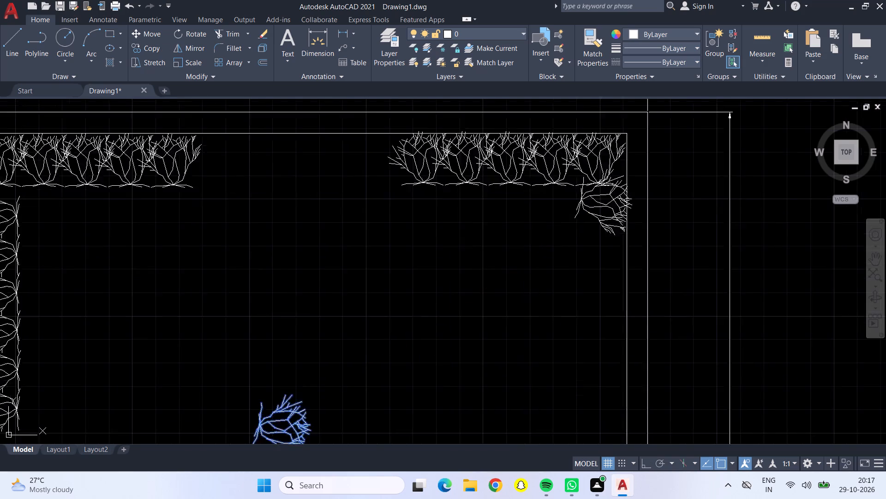
scroll(589, 213, up, 2)
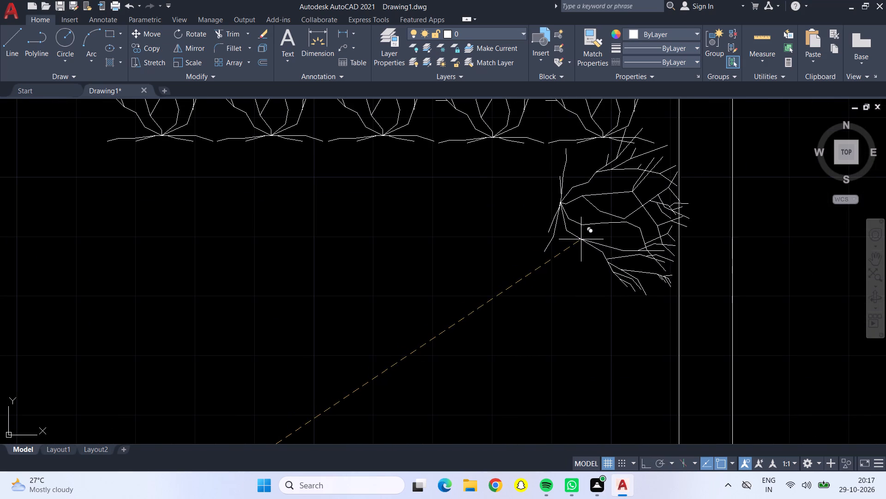
click(575, 238)
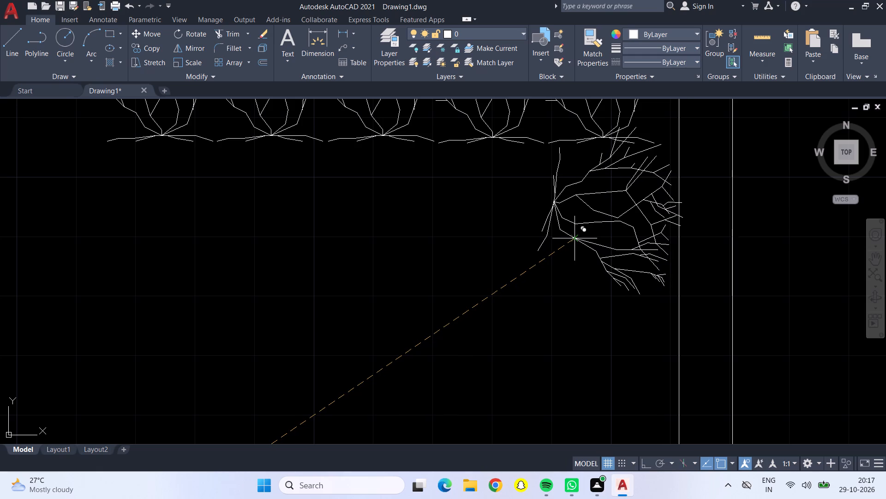
scroll(581, 289, down, 1)
scroll(580, 315, up, 1)
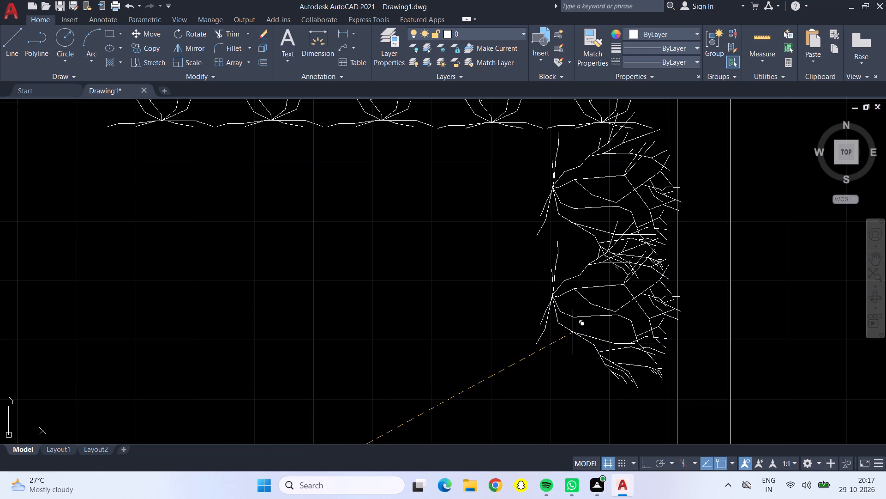
click(573, 332)
Extend the right-wall row downward with four more shrub copies, aligned with and slightly overlapping the ones above.
scroll(569, 364, down, 2)
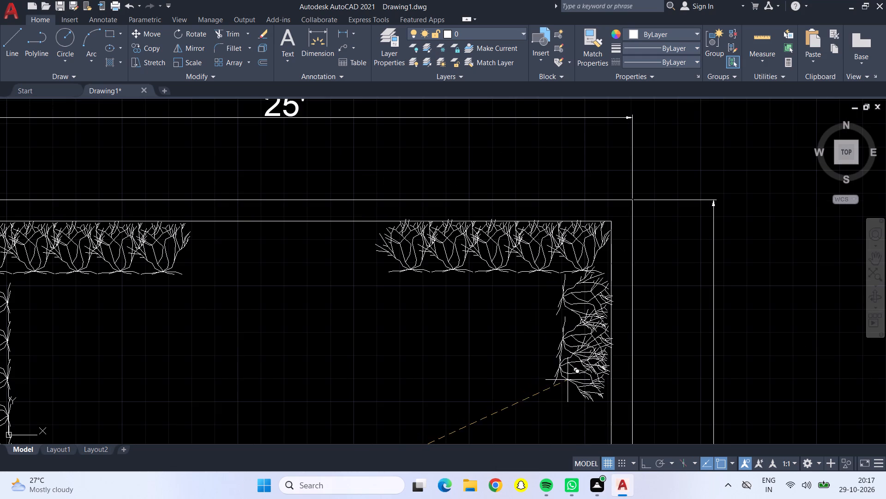
middle_drag(568, 380, 566, 306)
scroll(566, 306, up, 2)
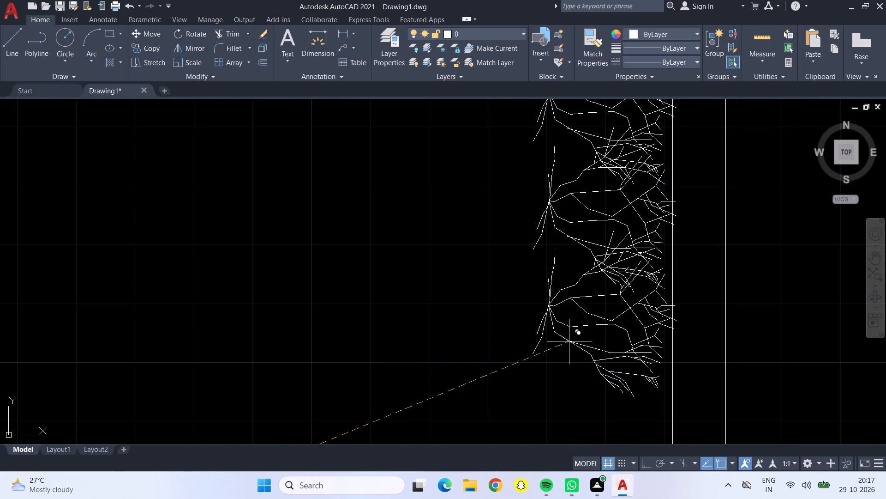
click(569, 341)
scroll(565, 346, down, 3)
scroll(566, 379, up, 3)
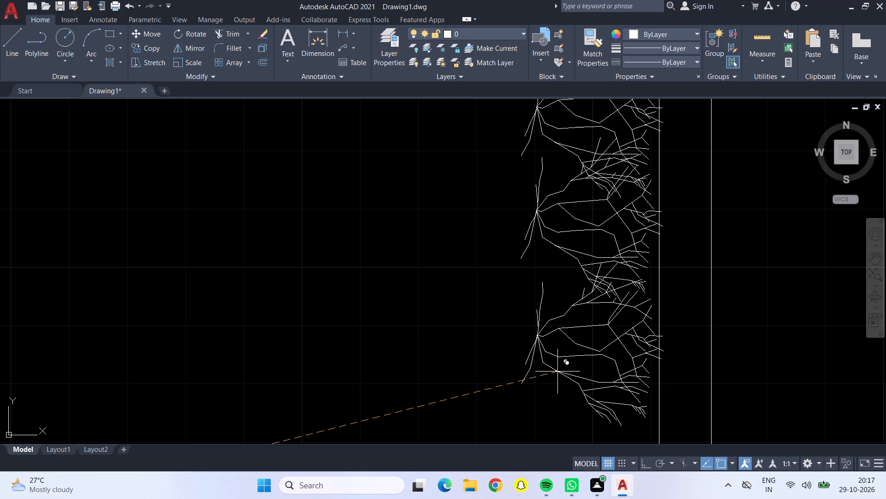
click(557, 371)
scroll(557, 371, down, 3)
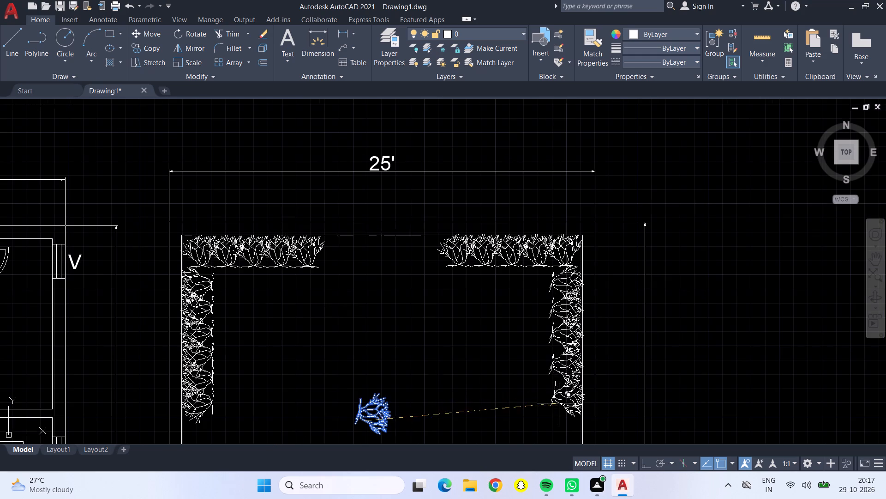
scroll(559, 403, up, 3)
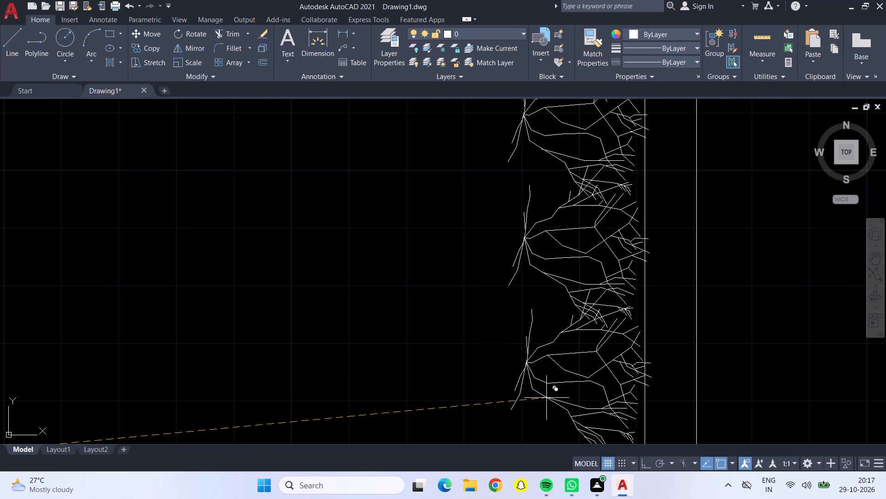
click(545, 398)
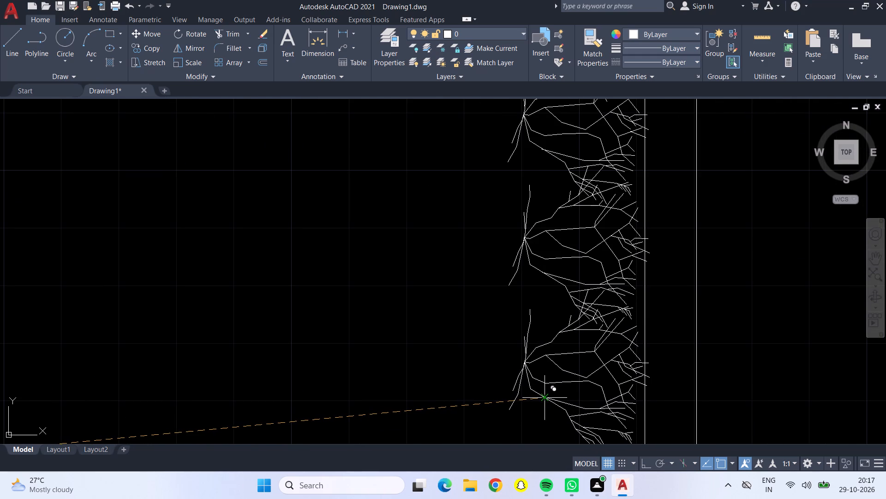
scroll(545, 398, down, 2)
middle_drag(550, 413, 552, 216)
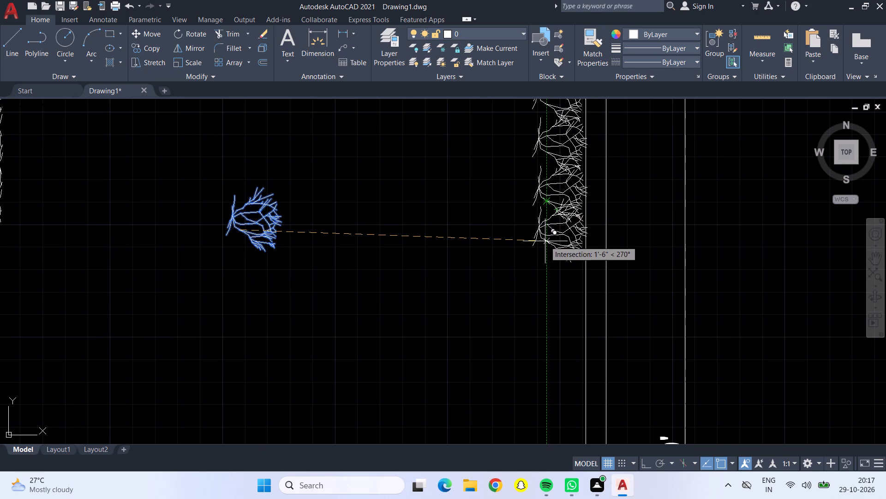
scroll(545, 241, down, 1)
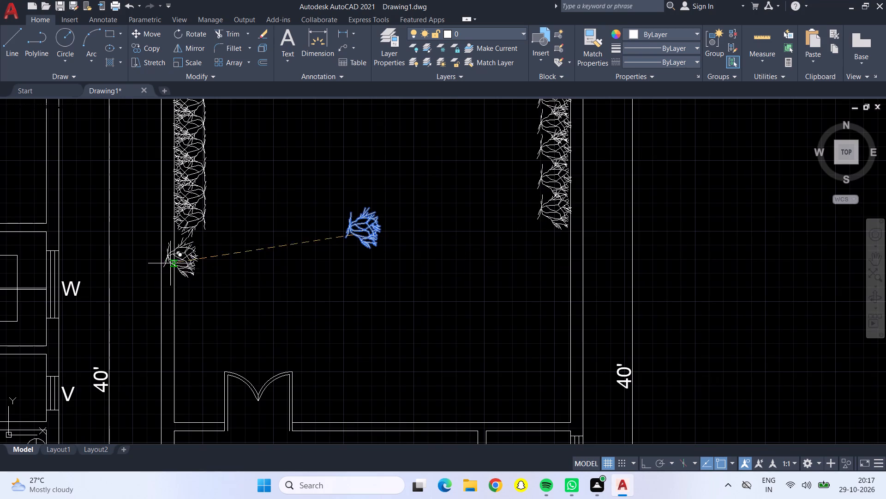
scroll(537, 228, up, 2)
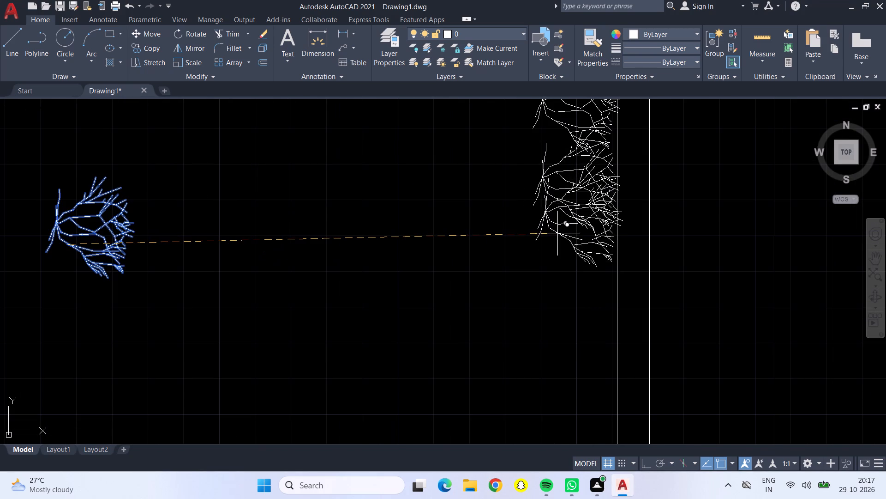
click(552, 237)
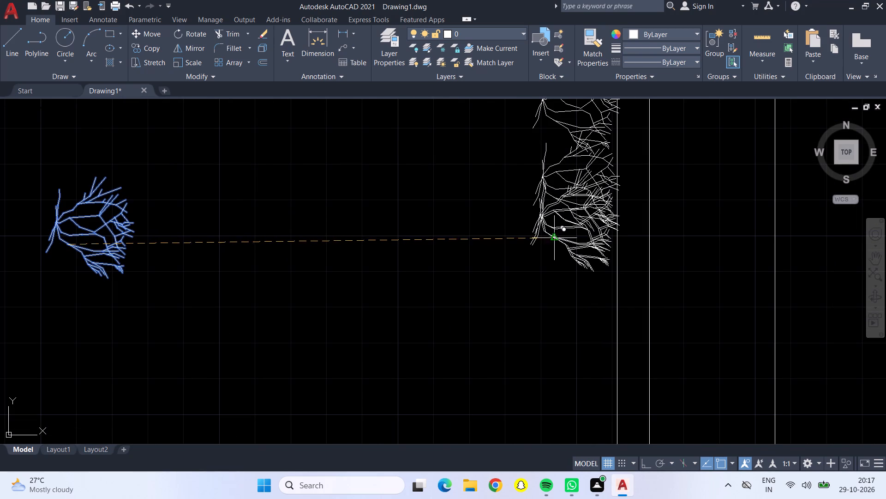
scroll(553, 243, down, 3)
key(Escape)
Draw a horizontal guide line across the room from the bottom of the right shrub row to the left wall.
click(10, 49)
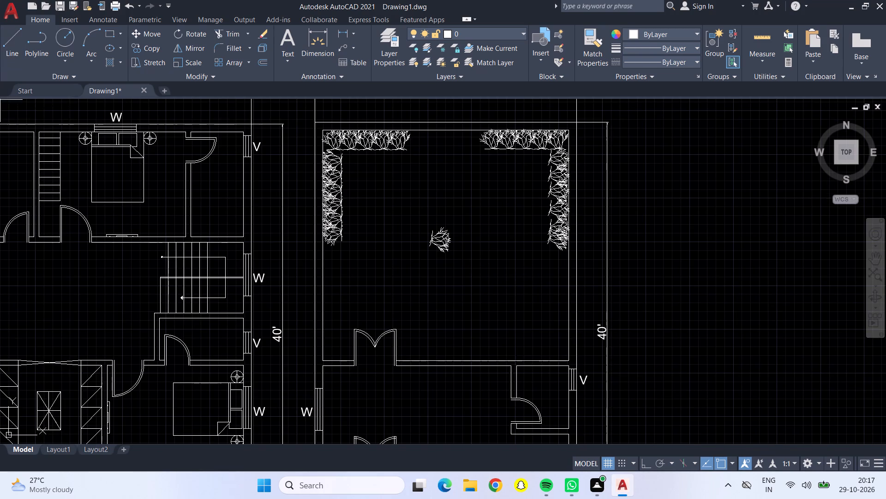
scroll(330, 254, up, 3)
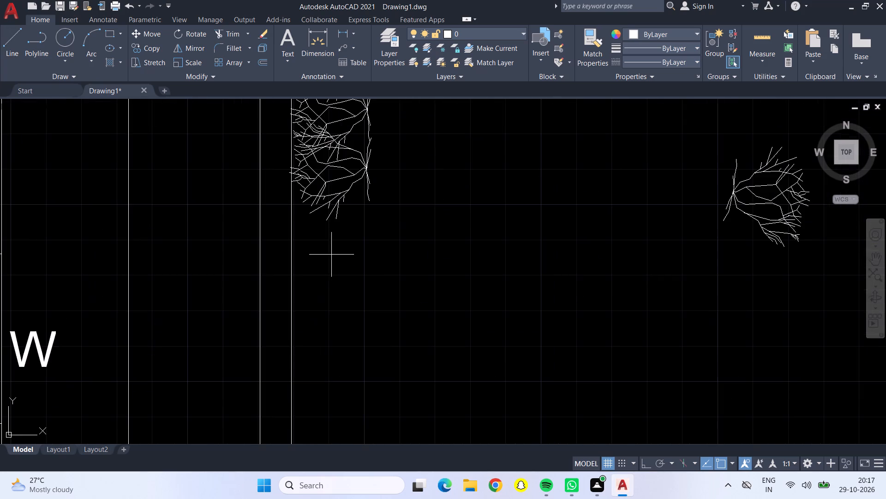
scroll(807, 270, down, 1)
middle_drag(834, 277, 612, 264)
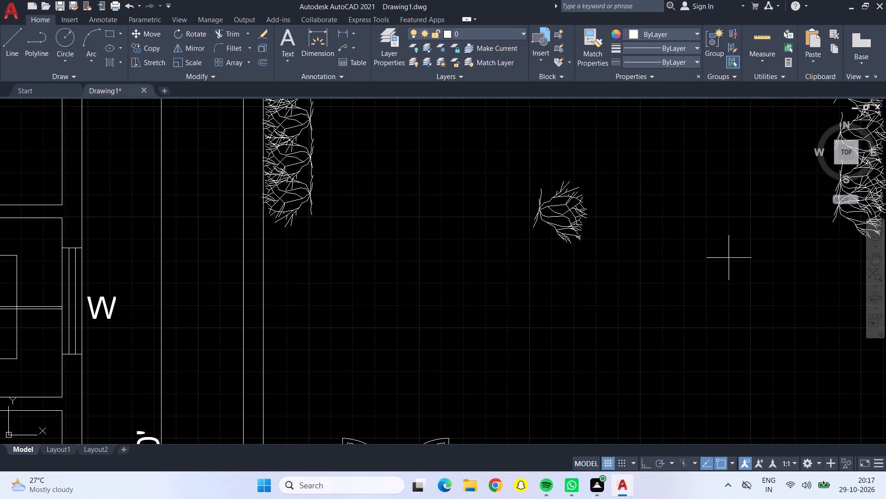
scroll(802, 234, down, 1)
click(854, 240)
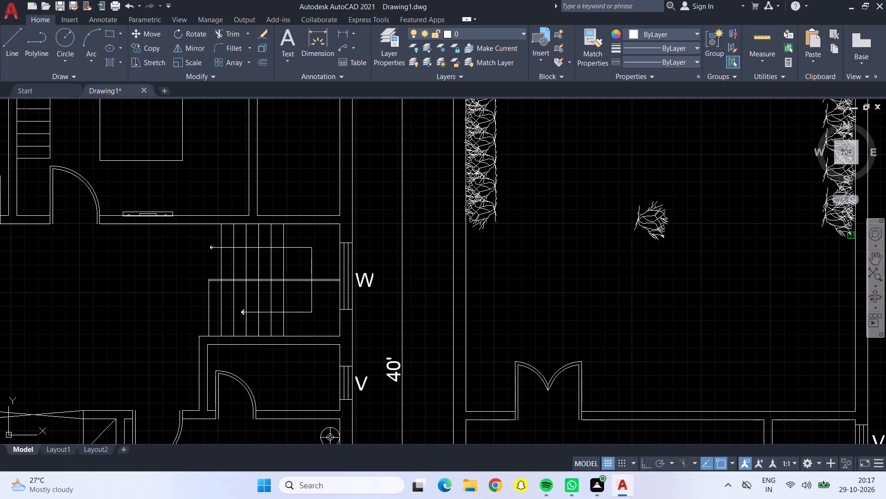
click(466, 237)
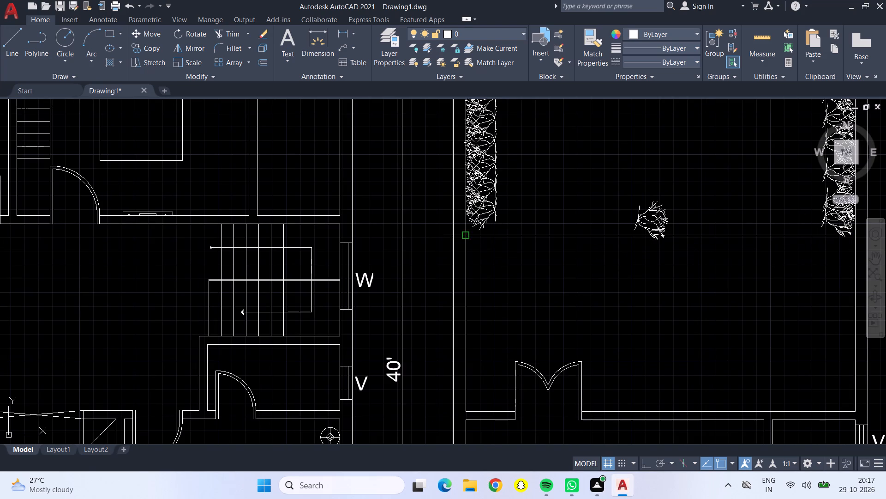
key(Escape)
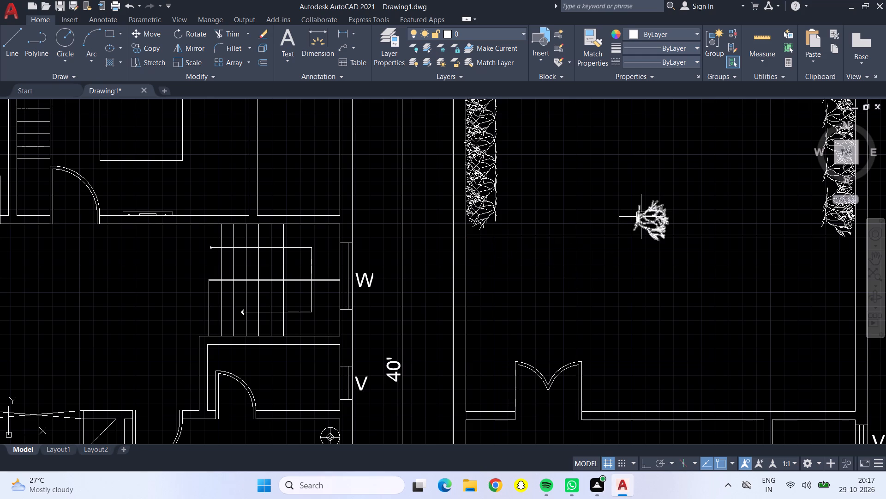
Rotate the shrub in the middle of the room about a half turn so its branches point toward the left wall.
click(641, 217)
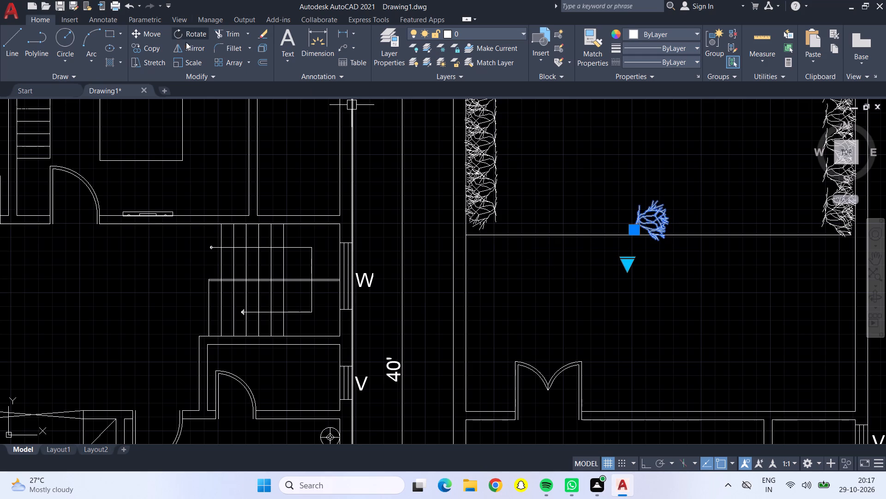
click(194, 33)
click(641, 231)
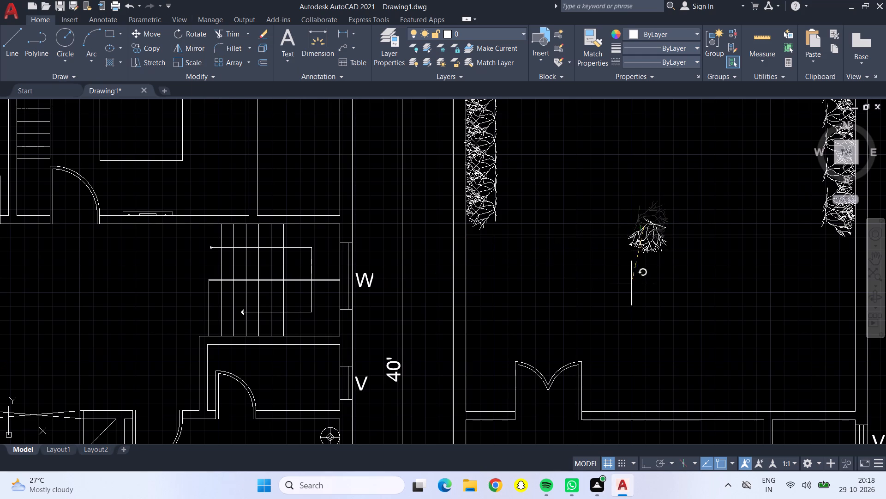
click(638, 229)
Copy the rotated shrub once onto the bottom end of the left-wall row, overlapping the guide line.
click(634, 242)
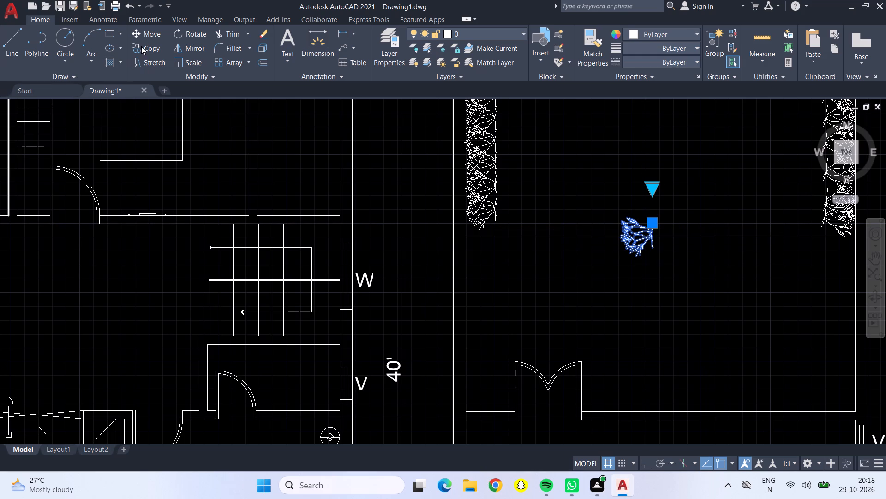
click(144, 44)
click(638, 237)
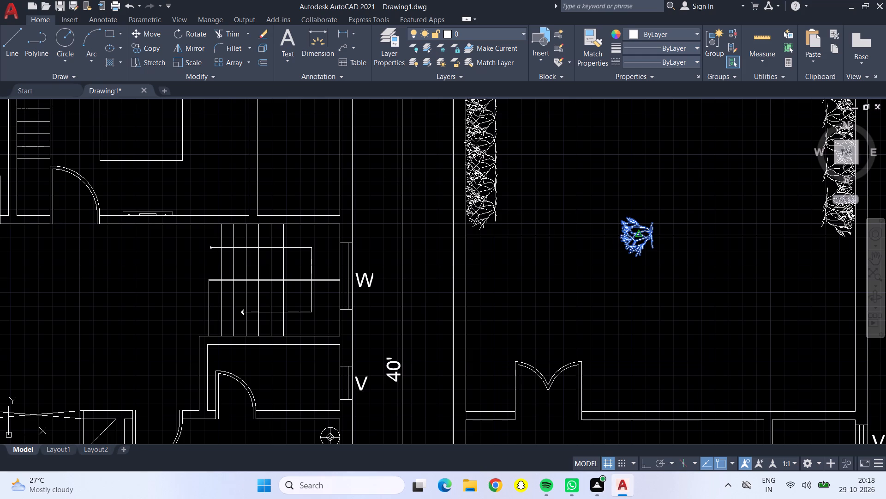
scroll(472, 224, up, 2)
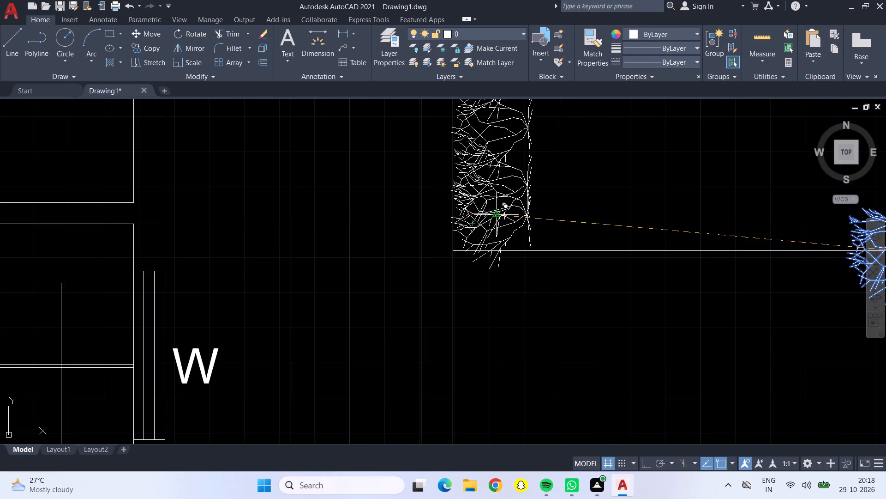
scroll(491, 216, up, 2)
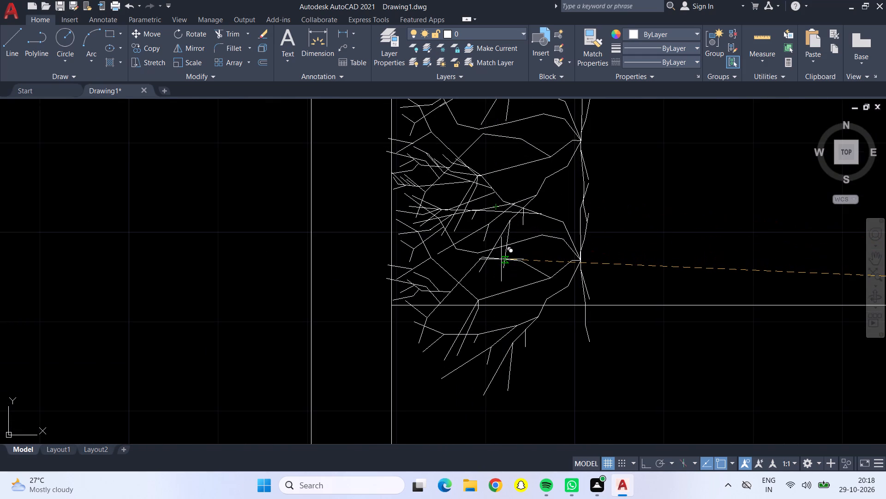
click(501, 259)
scroll(501, 259, down, 4)
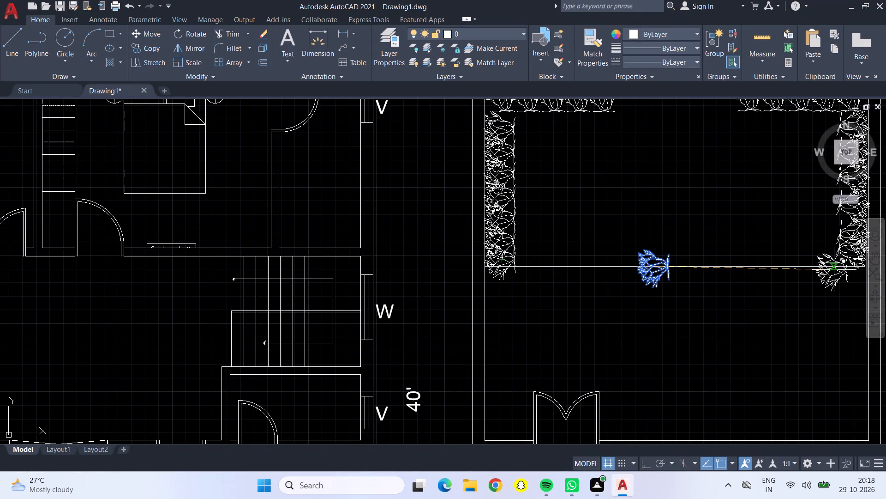
key(Escape)
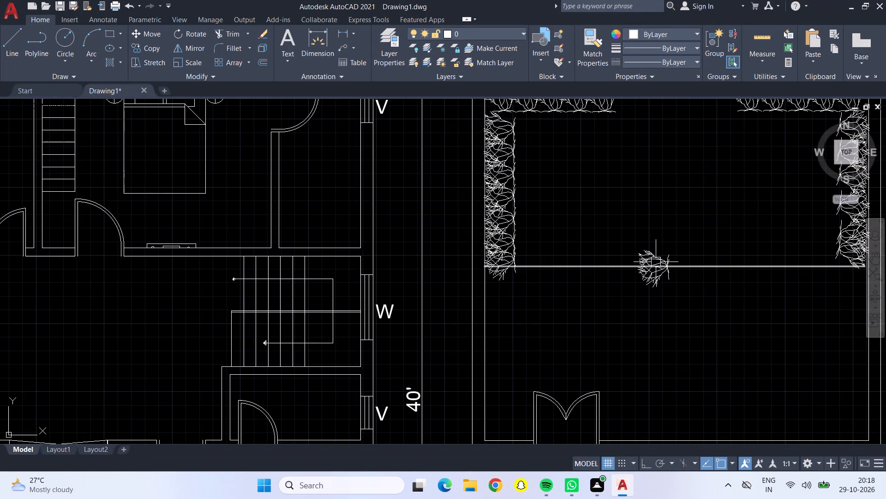
Rotate the middle shrub back about a half turn so its branches point toward the right wall.
click(652, 262)
click(181, 32)
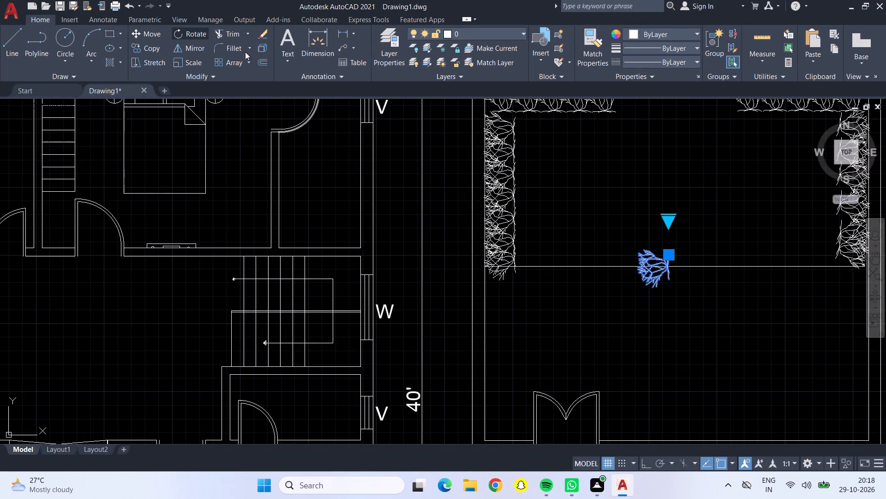
click(657, 269)
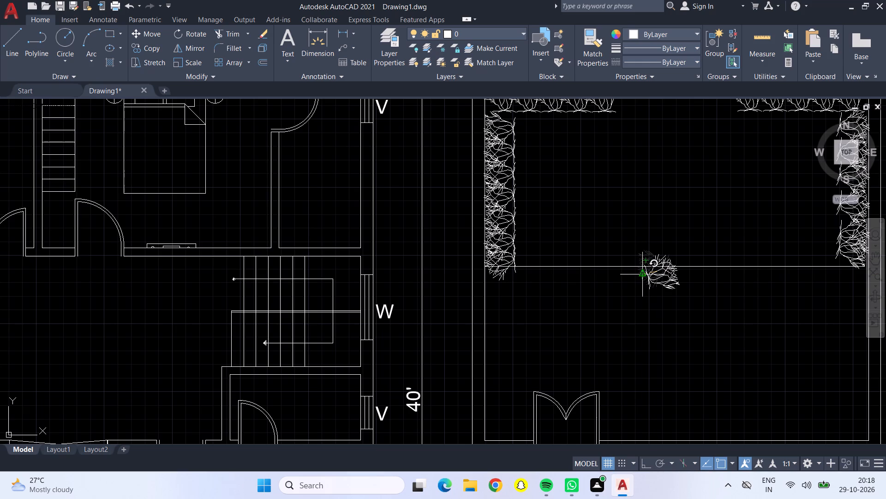
click(637, 272)
Copy the rotated shrub once onto the bottom end of the right-wall row, so it ends level with the left row.
click(647, 273)
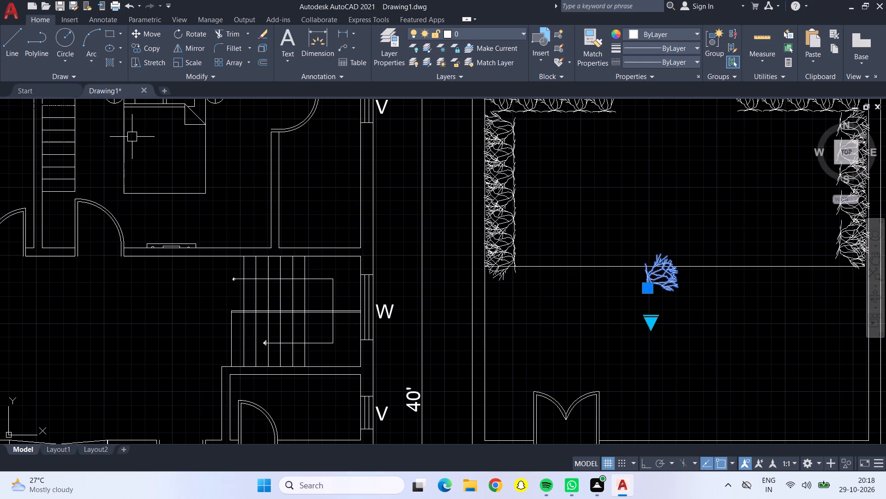
click(144, 46)
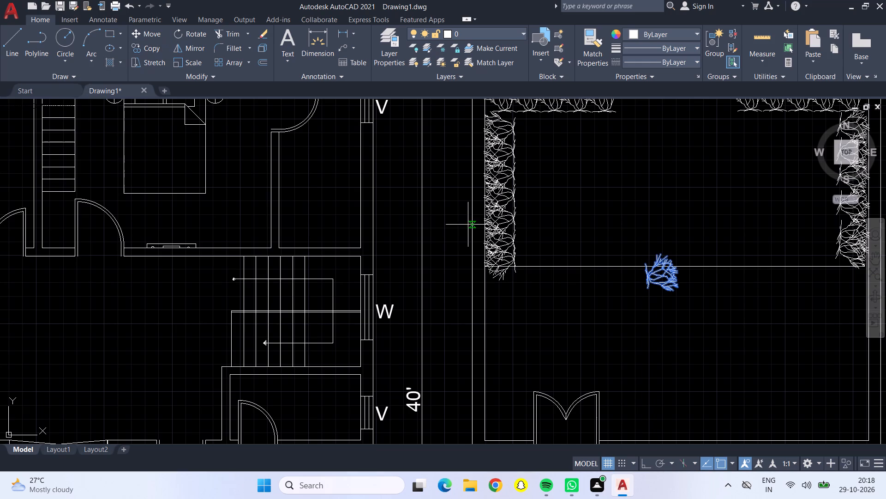
click(668, 275)
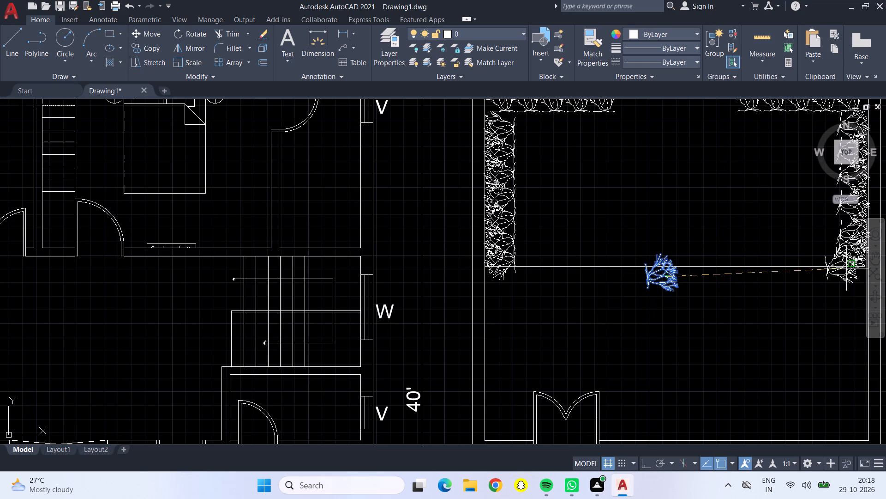
click(859, 268)
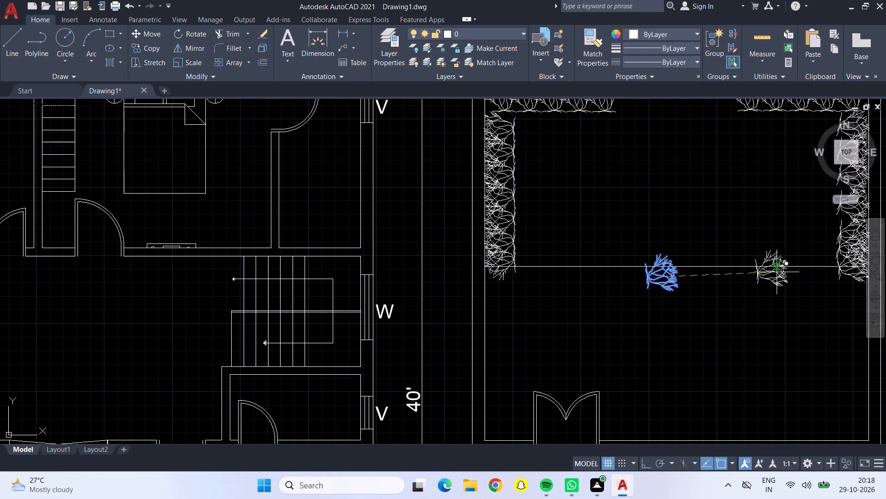
key(Escape)
Delete the leftover shrub and the horizontal guide line from the middle of the third plan's large room.
scroll(773, 272, down, 2)
click(733, 280)
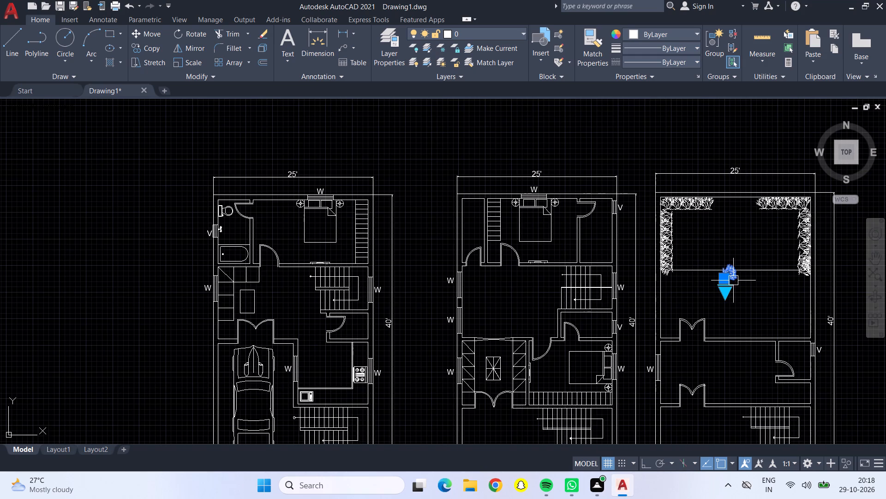
key(Delete)
click(733, 273)
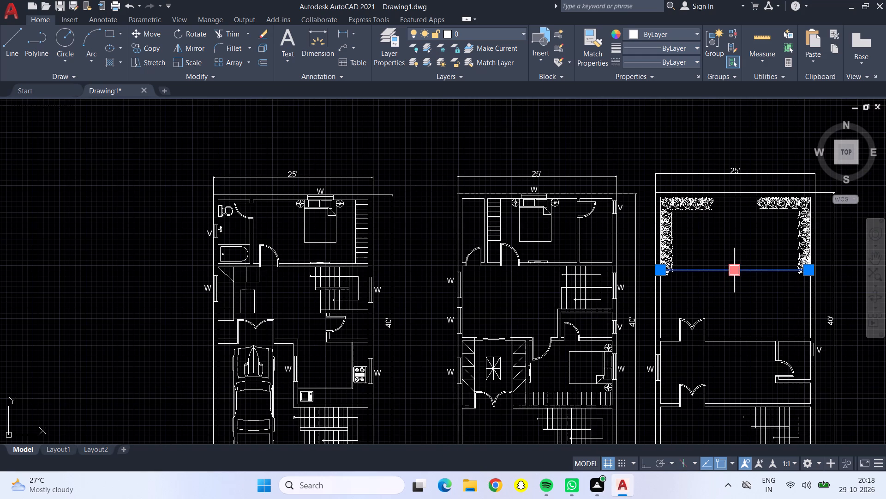
key(Delete)
Review the shrub rows in the third plan's large room and the three floor plans side by side.
scroll(751, 262, down, 1)
scroll(753, 261, up, 3)
middle_drag(753, 261, 653, 310)
scroll(653, 310, down, 1)
middle_drag(653, 310, 641, 211)
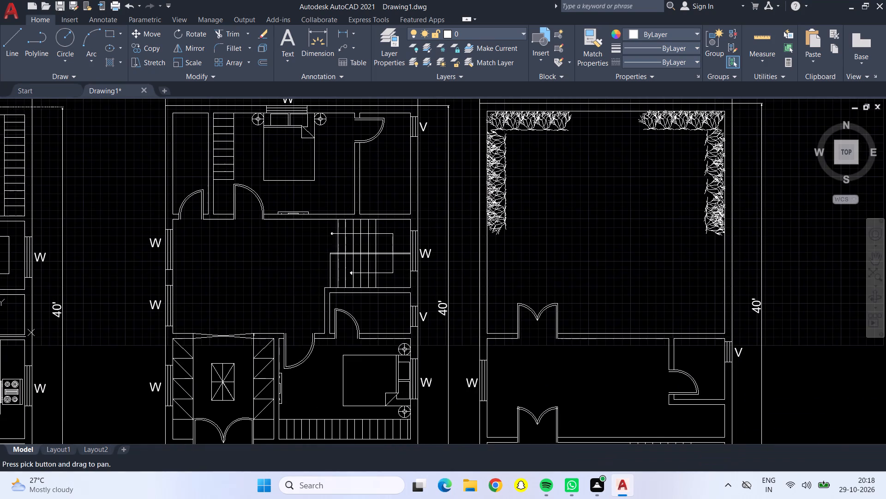
scroll(590, 218, down, 1)
middle_drag(592, 225, 585, 227)
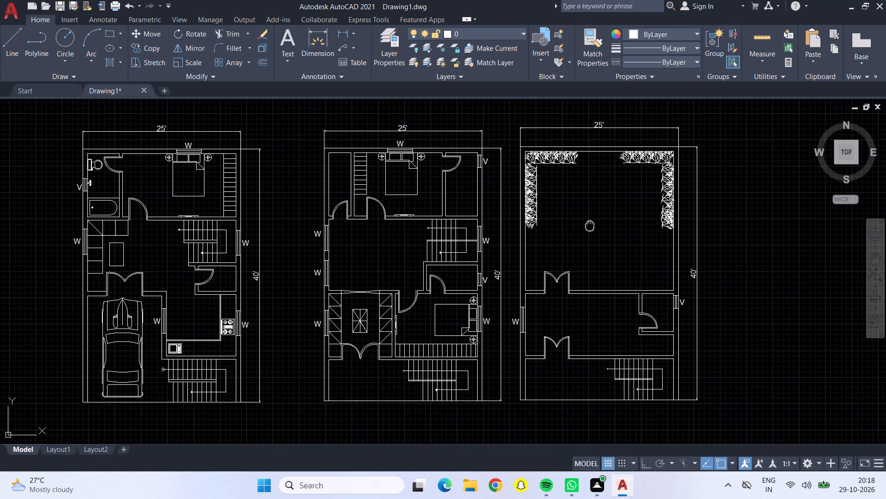
Draw a large rectangle in the middle of the third plan's large open room, between the shrub rows.
middle_drag(585, 227, 559, 231)
scroll(557, 231, up, 1)
middle_click(588, 196)
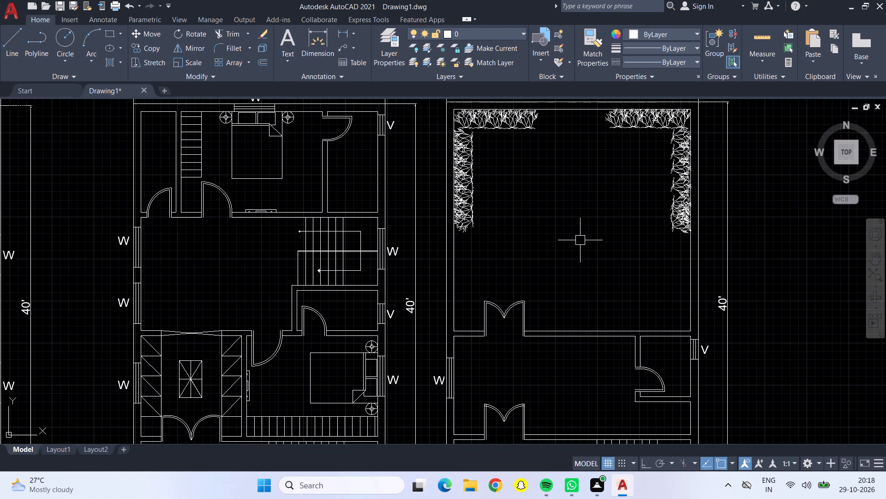
middle_drag(580, 234, 576, 324)
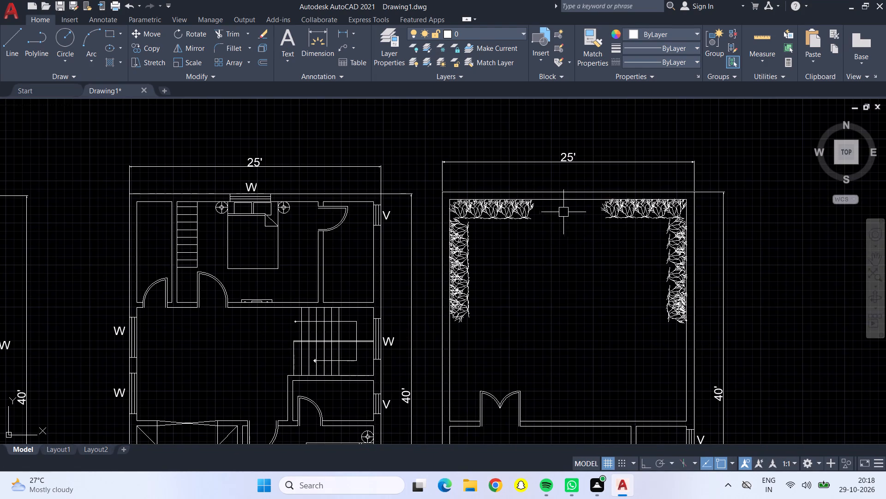
middle_drag(575, 291, 497, 254)
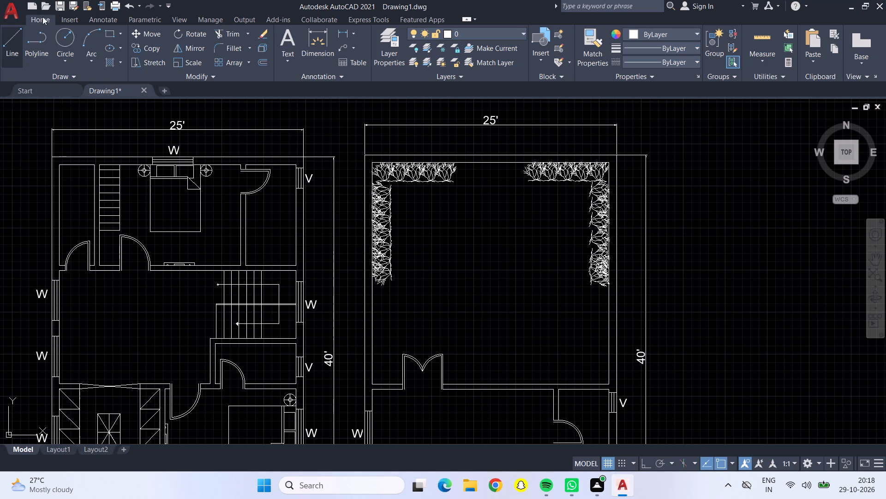
click(114, 31)
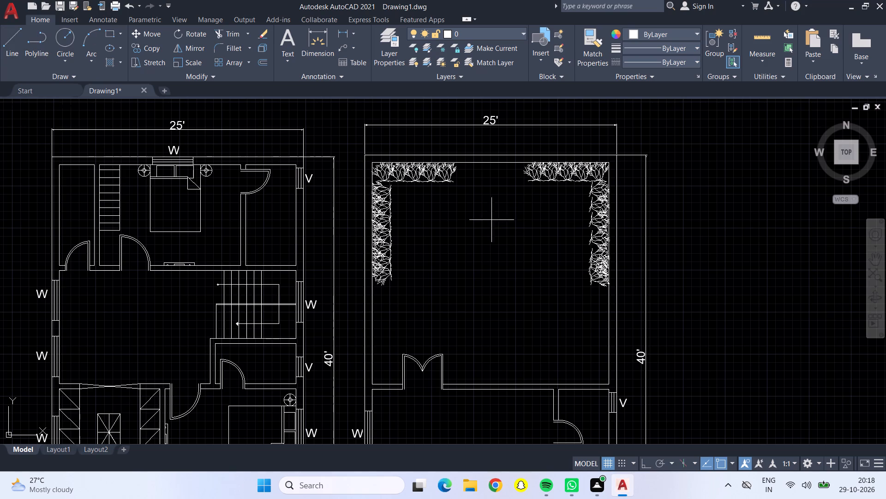
click(421, 210)
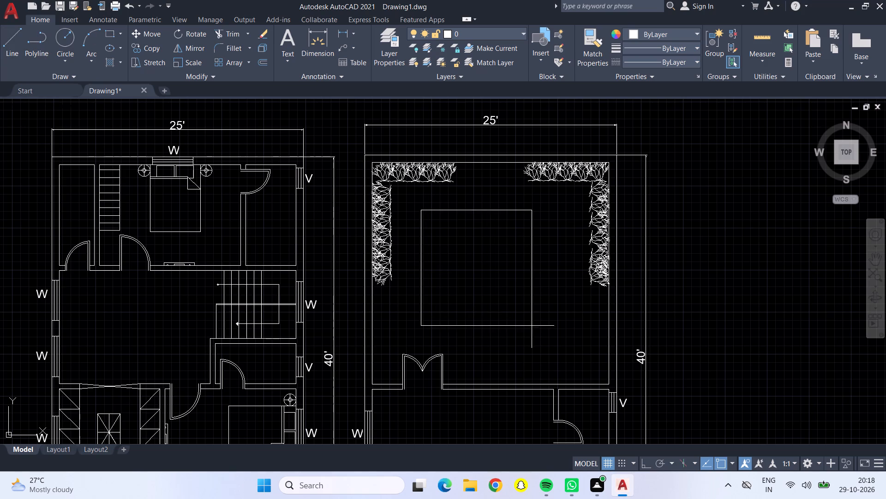
click(557, 344)
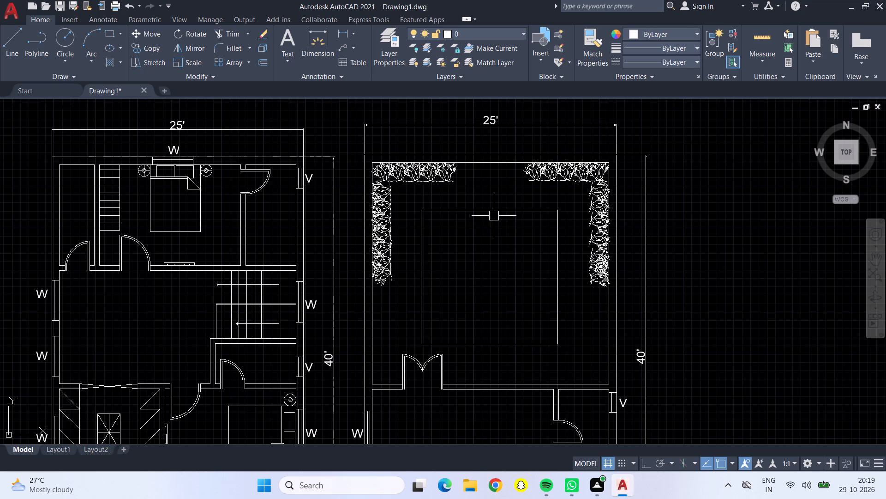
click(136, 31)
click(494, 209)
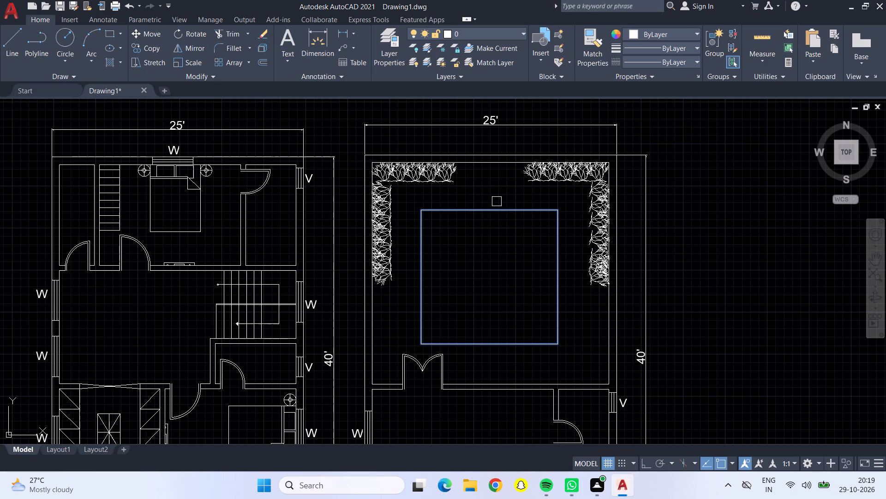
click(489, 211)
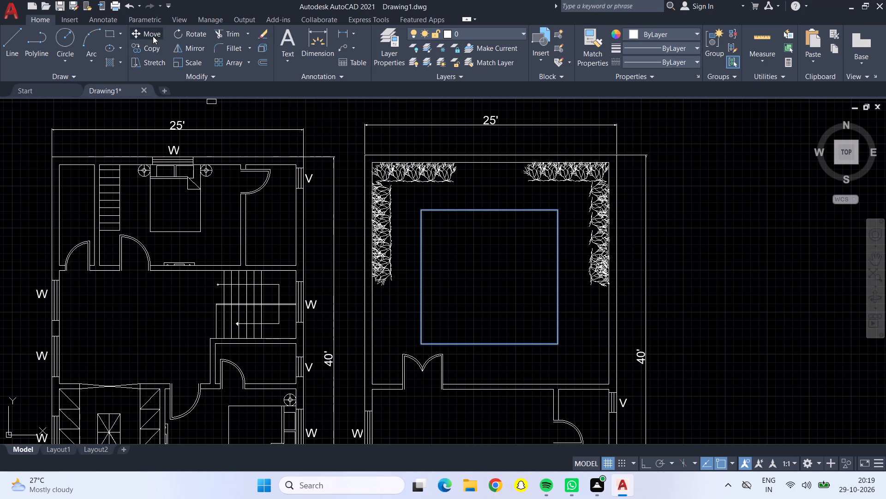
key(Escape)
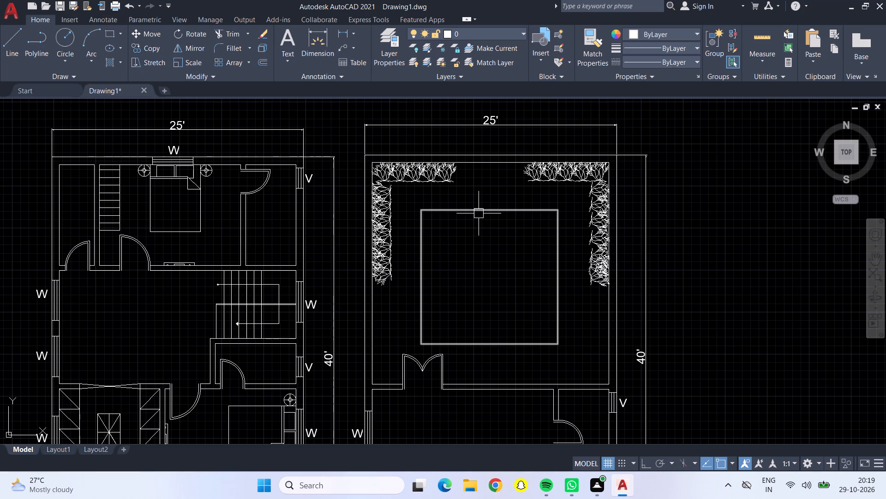
Stretch the new rectangle's top edge slightly upward, toward the top wall of the large room.
click(482, 206)
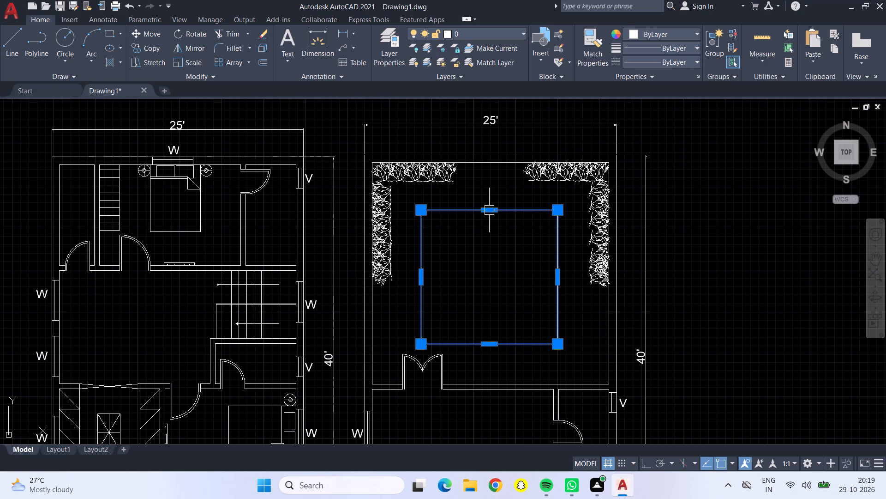
click(489, 213)
click(491, 203)
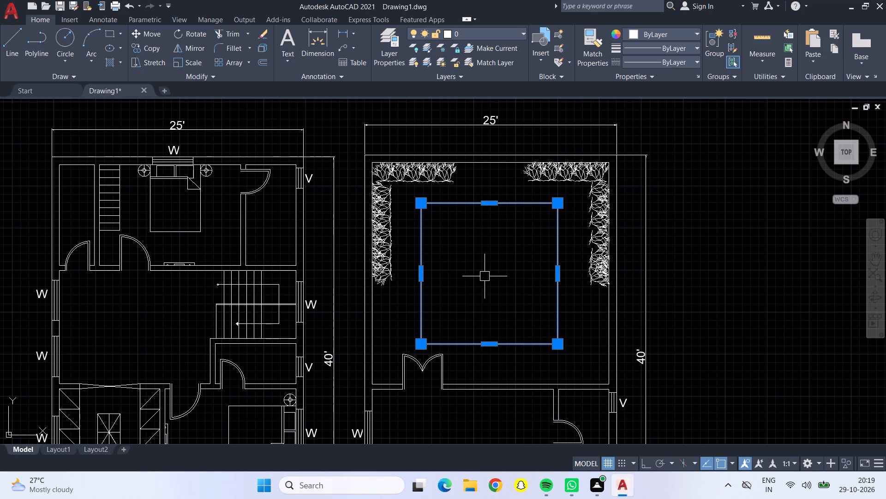
Move the rectangle slightly upward within the third plan's large room.
click(157, 34)
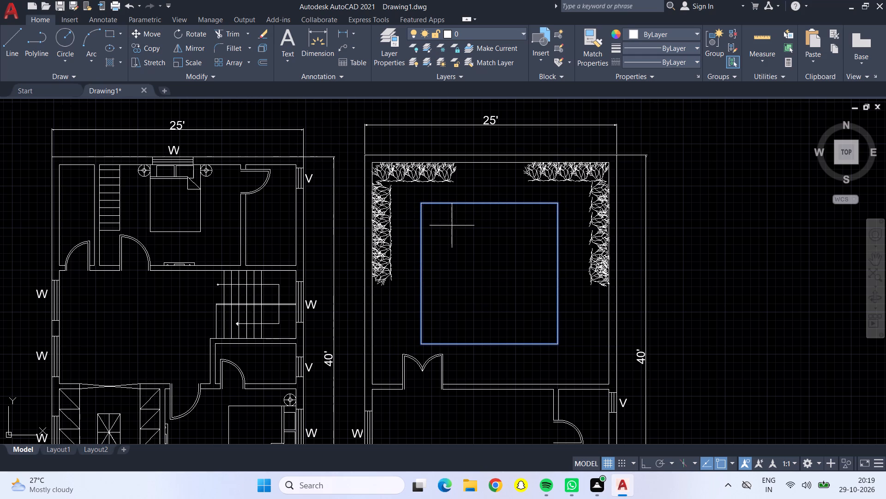
click(467, 243)
click(470, 238)
scroll(479, 243, down, 1)
scroll(492, 246, up, 1)
key(Escape)
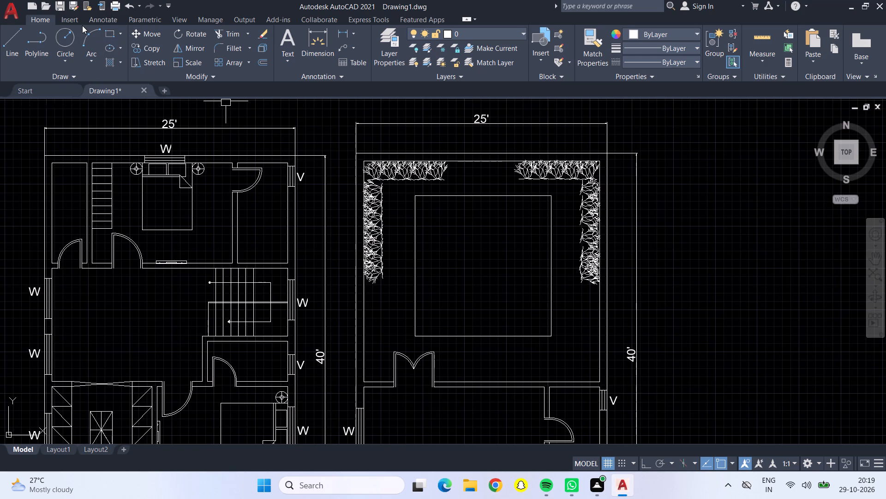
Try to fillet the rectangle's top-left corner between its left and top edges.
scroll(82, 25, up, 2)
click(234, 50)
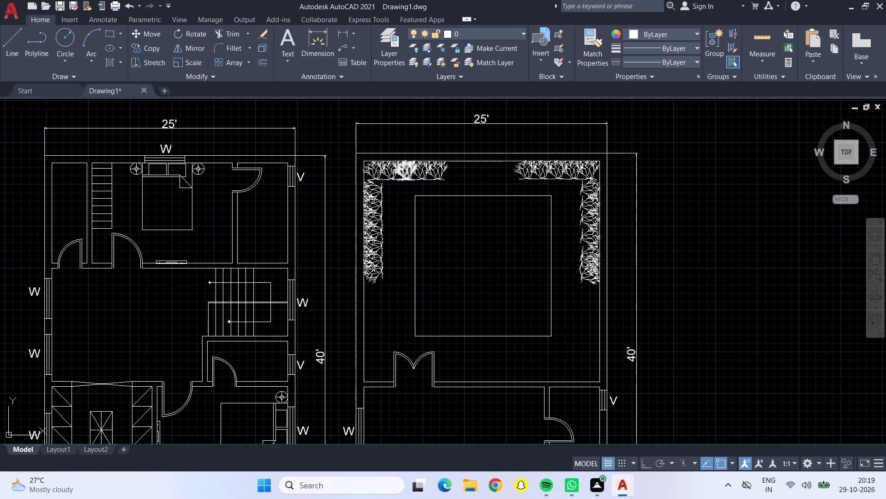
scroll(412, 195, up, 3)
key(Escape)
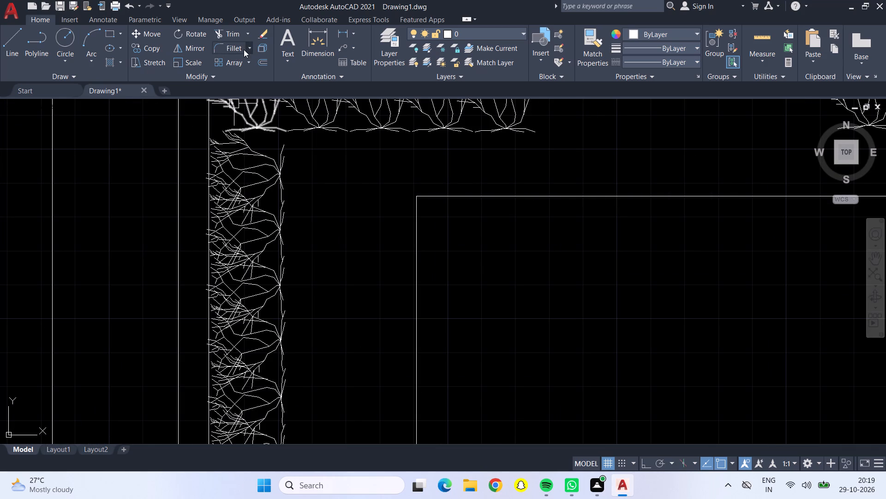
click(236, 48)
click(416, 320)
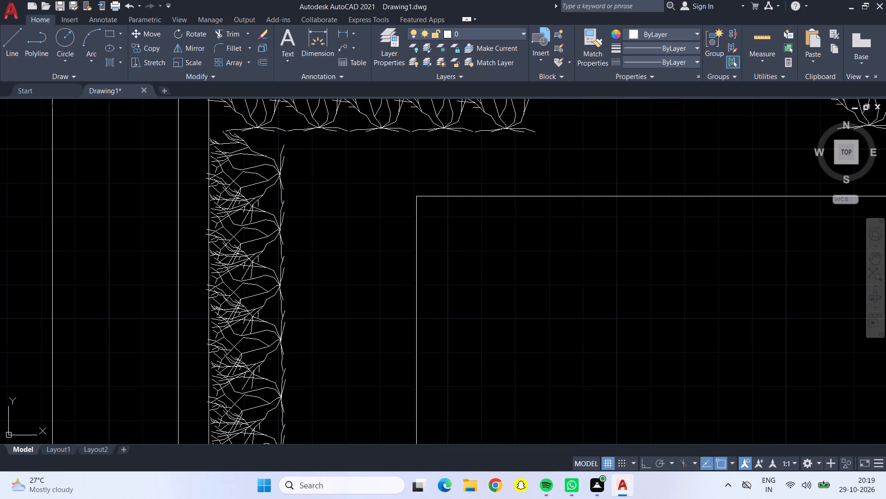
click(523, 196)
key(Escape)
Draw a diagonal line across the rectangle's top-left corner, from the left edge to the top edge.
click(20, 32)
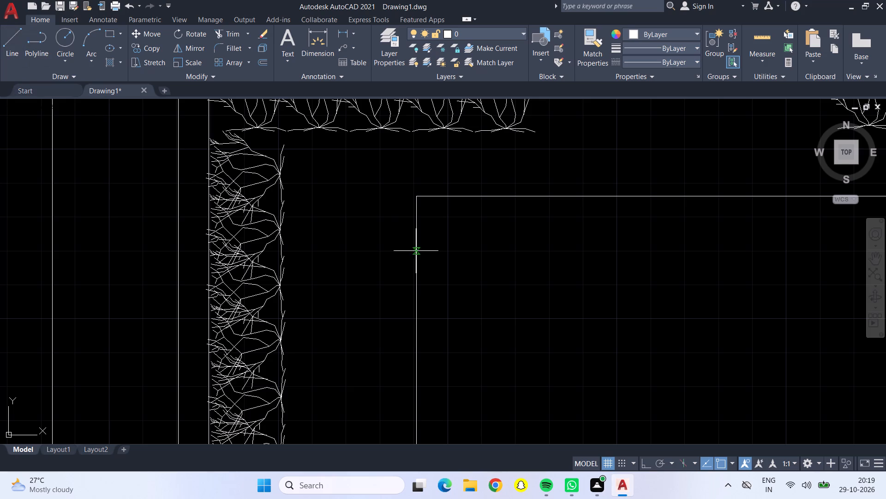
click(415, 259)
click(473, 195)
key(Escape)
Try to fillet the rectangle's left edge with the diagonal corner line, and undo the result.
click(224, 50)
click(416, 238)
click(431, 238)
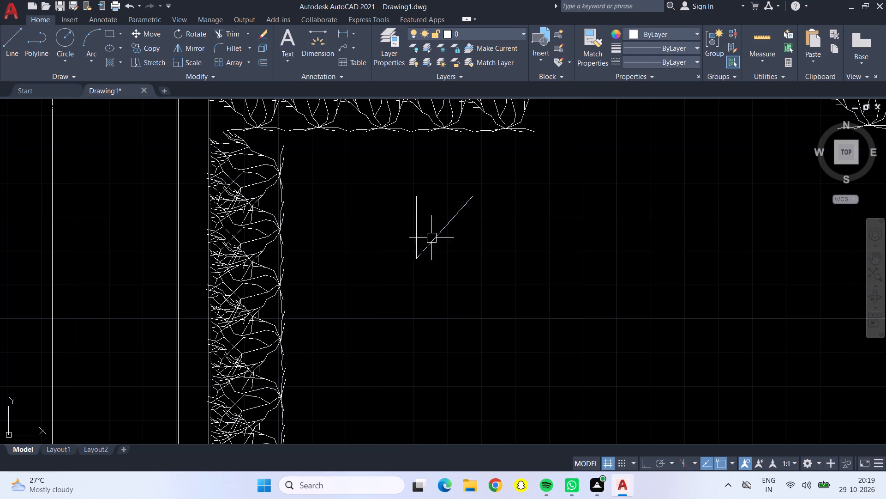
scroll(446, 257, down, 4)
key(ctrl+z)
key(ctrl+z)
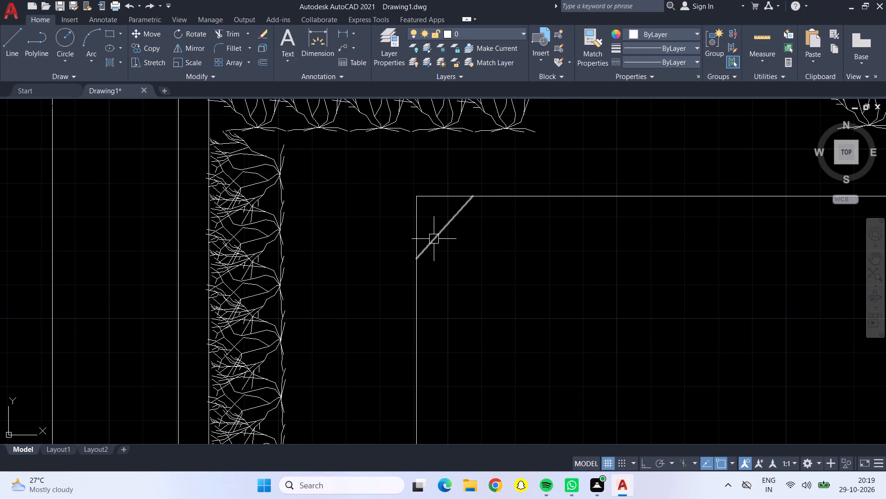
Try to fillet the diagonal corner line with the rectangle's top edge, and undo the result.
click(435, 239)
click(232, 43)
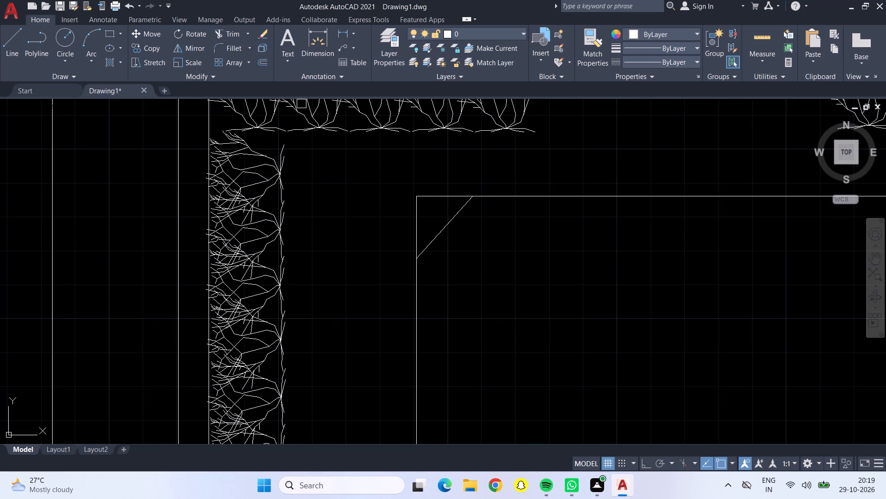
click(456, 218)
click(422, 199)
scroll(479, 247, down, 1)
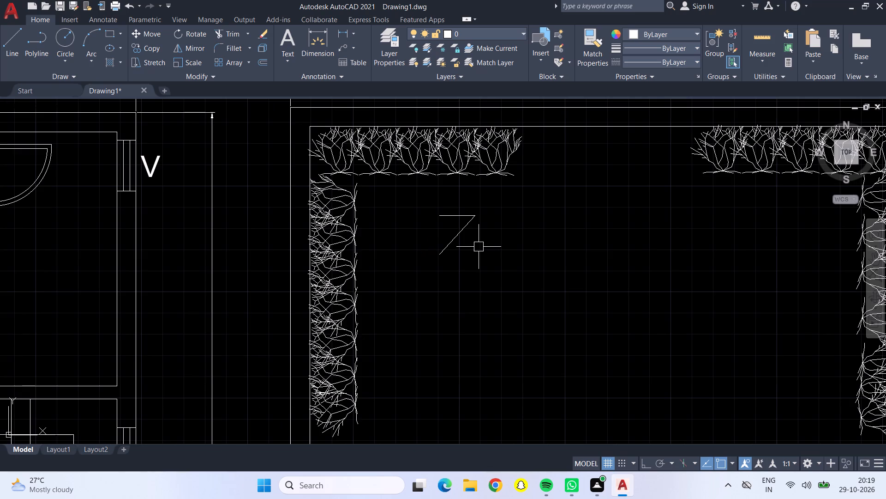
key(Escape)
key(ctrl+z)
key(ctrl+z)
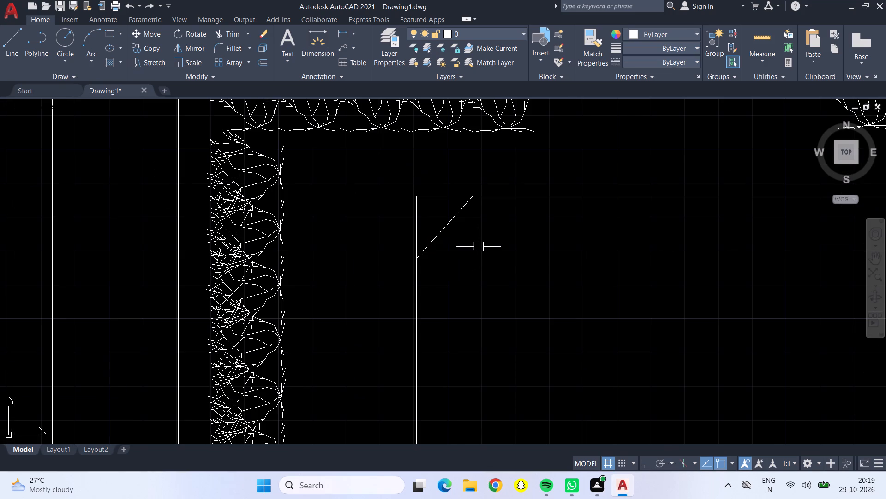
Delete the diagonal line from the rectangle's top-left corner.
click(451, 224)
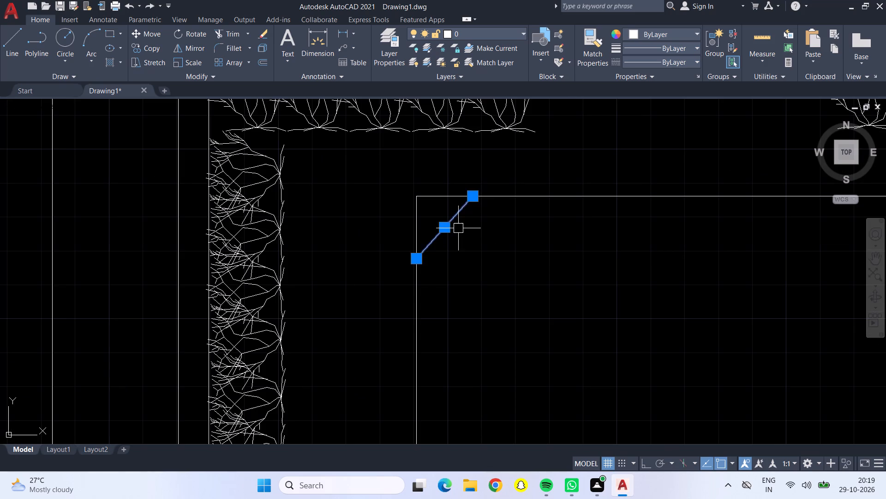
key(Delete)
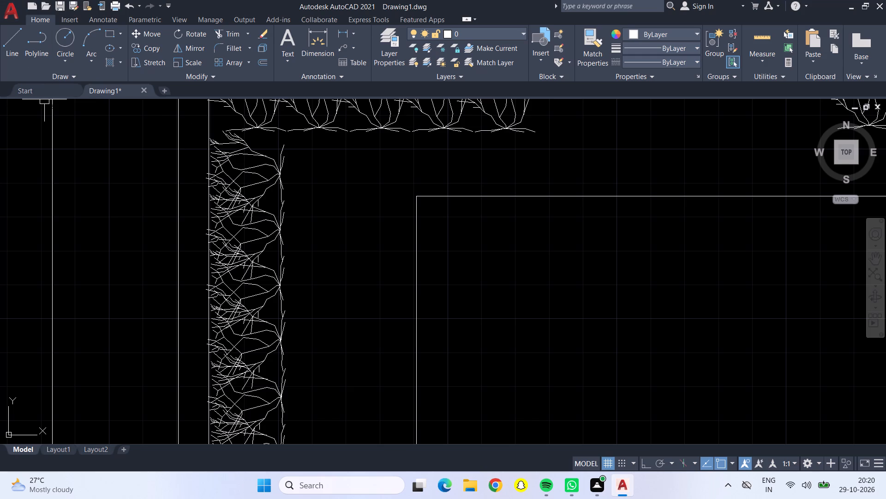
Draw a three-point arc bulging outward across the central rectangle's top-left corner, starting on its left edge and passing through its top edge.
scroll(597, 231, down, 1)
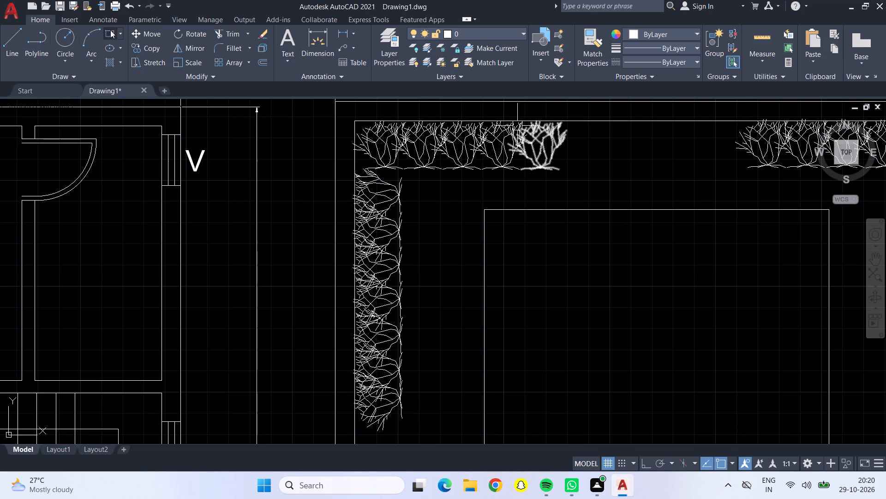
click(87, 43)
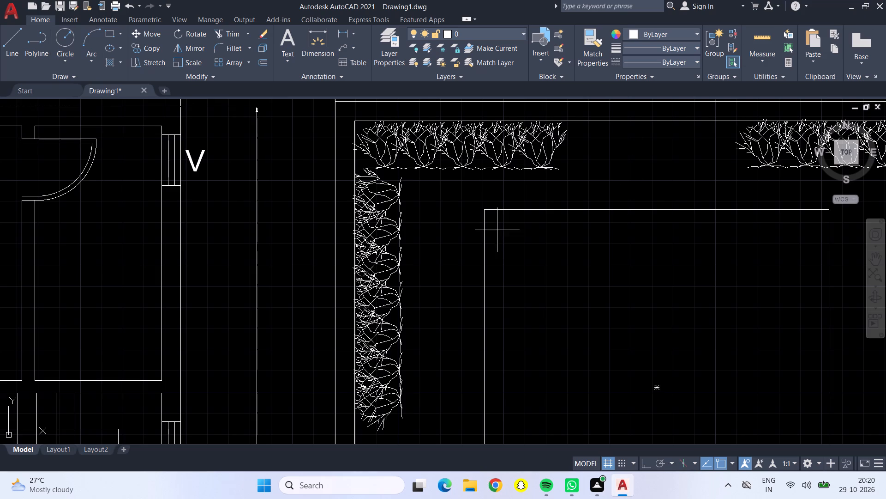
scroll(497, 230, up, 1)
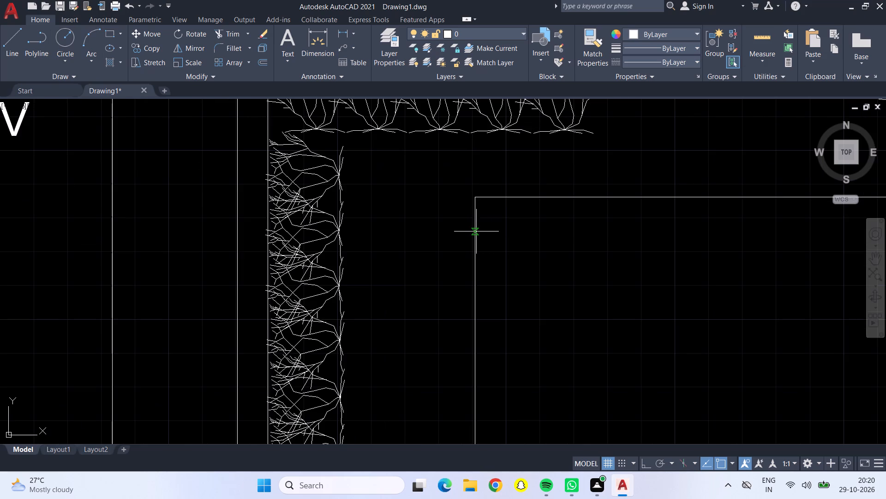
click(472, 233)
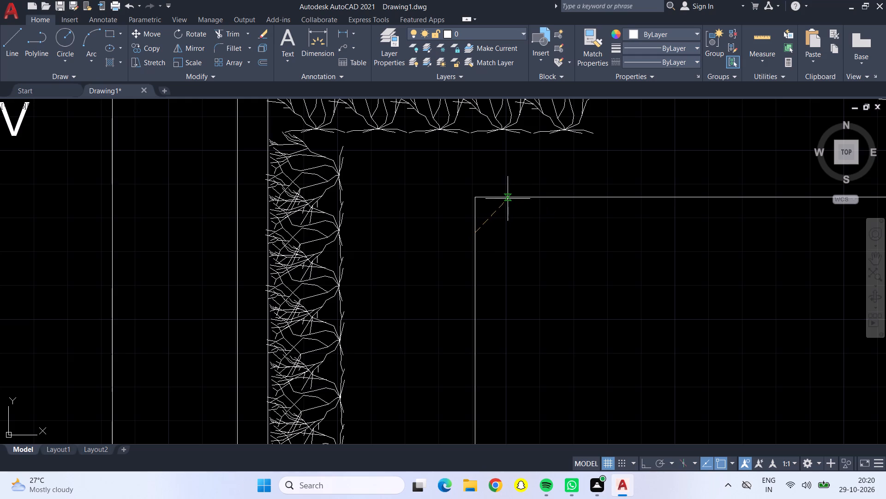
click(507, 198)
click(524, 287)
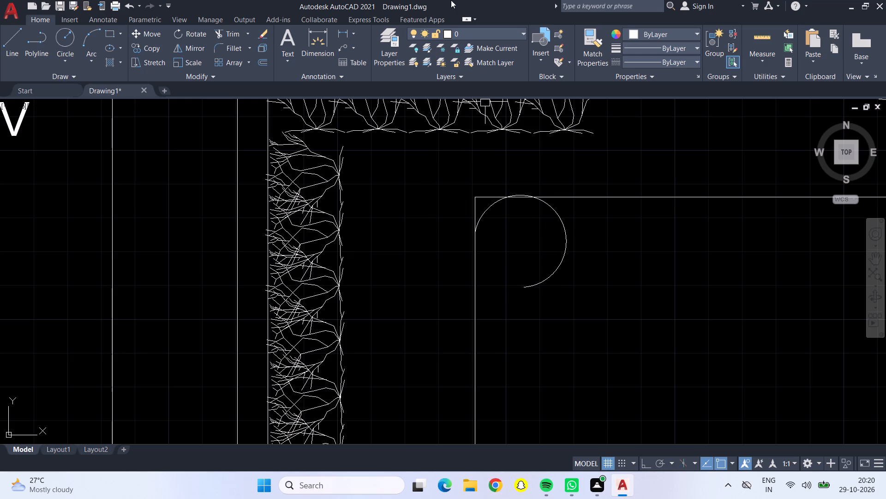
Trim the rectangle's square top-left corner and the excess arc, leaving a rounded corner.
click(227, 34)
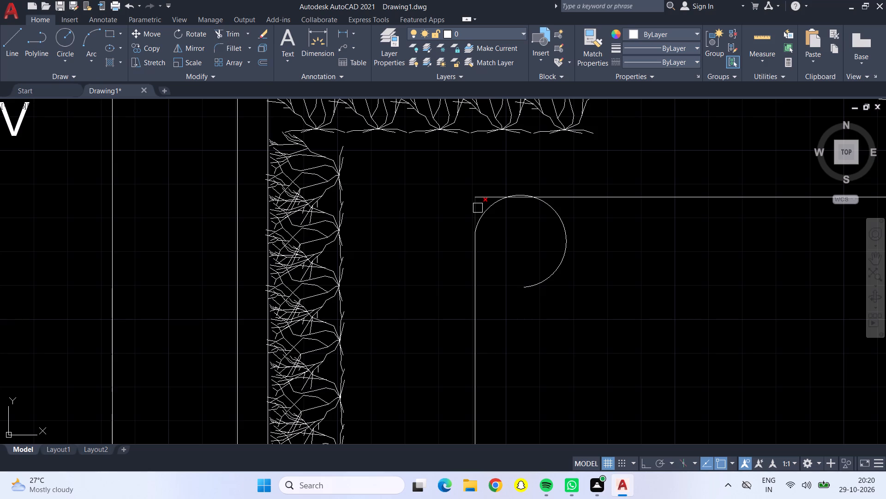
click(478, 208)
click(480, 196)
click(550, 212)
scroll(528, 195, up, 2)
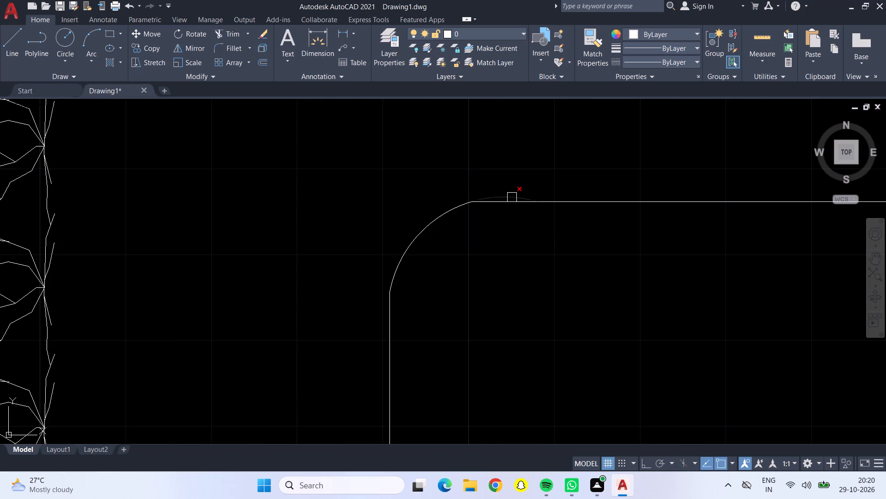
click(512, 197)
Draw a three-point arc across the rectangle's bottom-right corner, starting on its right edge and passing through its bottom edge.
scroll(512, 197, down, 3)
scroll(603, 260, down, 2)
middle_drag(617, 261, 448, 195)
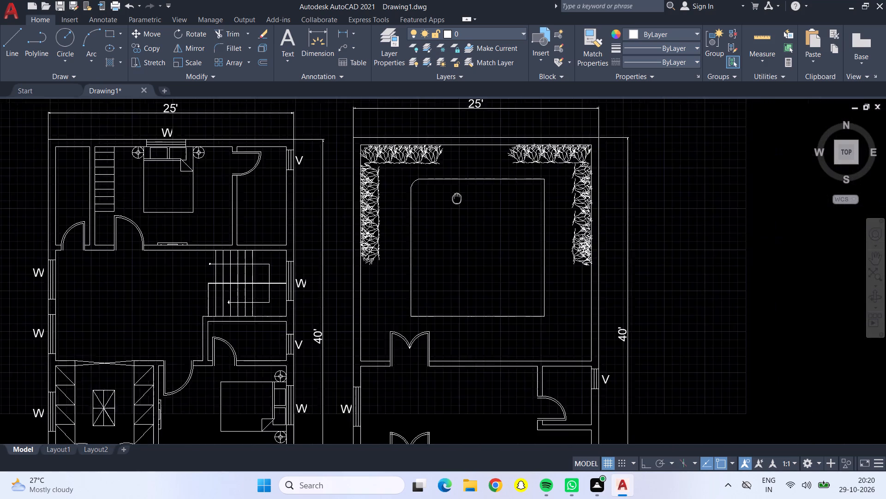
middle_drag(448, 195, 398, 178)
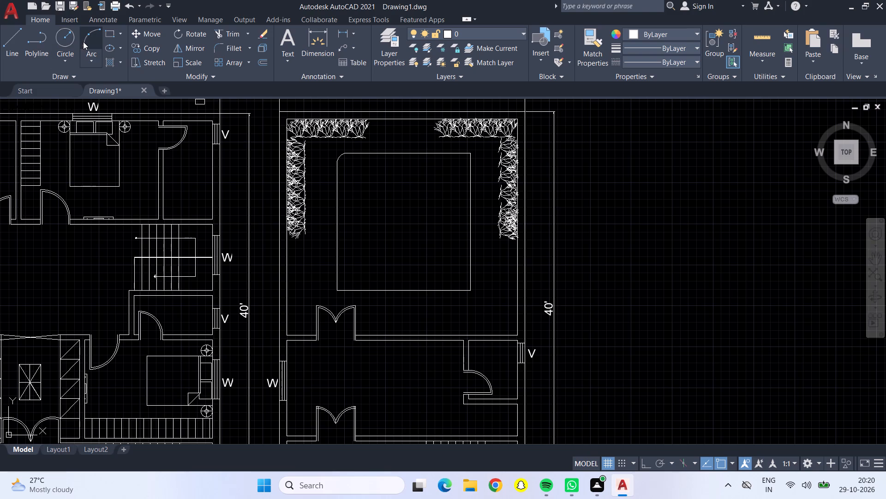
click(83, 42)
scroll(498, 296, up, 3)
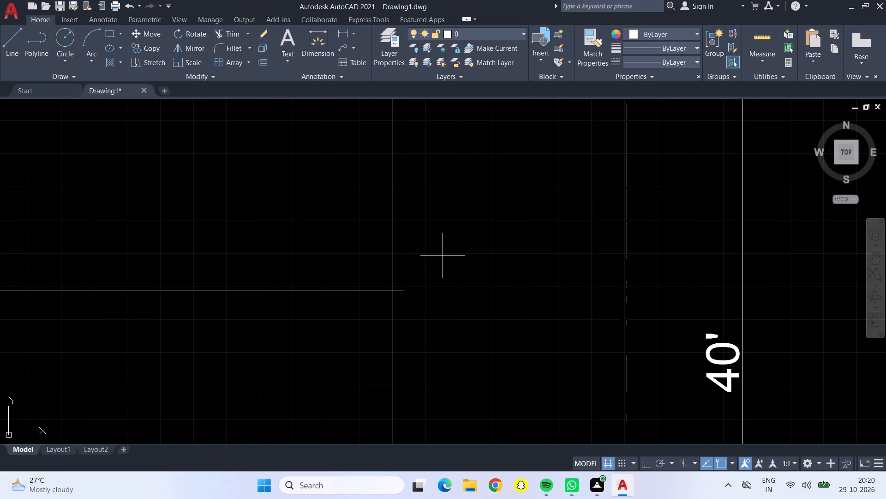
click(402, 247)
click(358, 291)
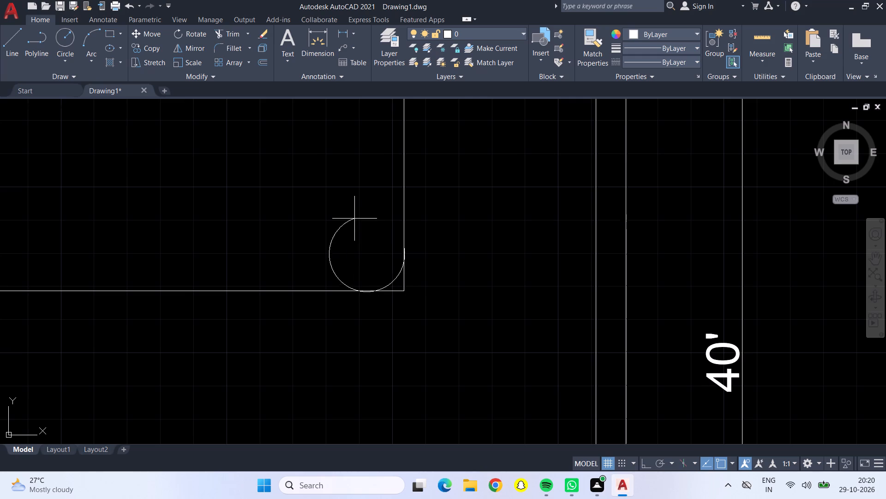
click(374, 164)
Trim the excess arc and the rectangle's square bottom-right corner, leaving a rounded corner.
click(233, 27)
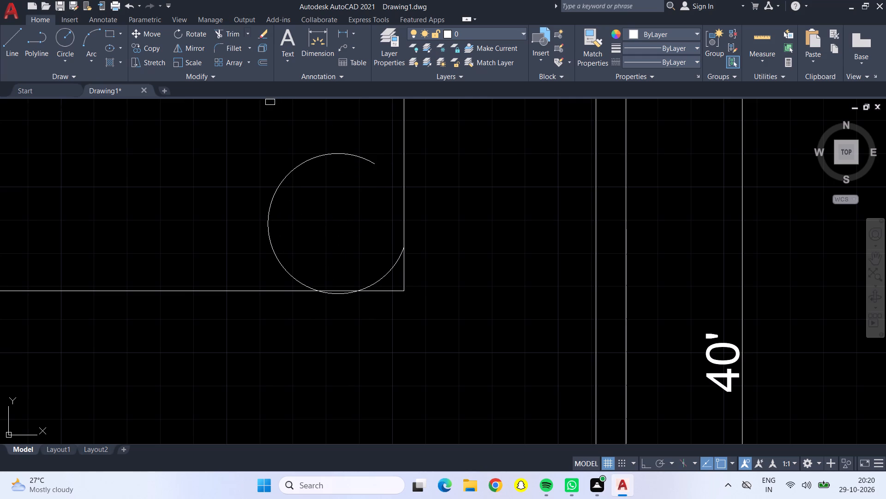
click(279, 181)
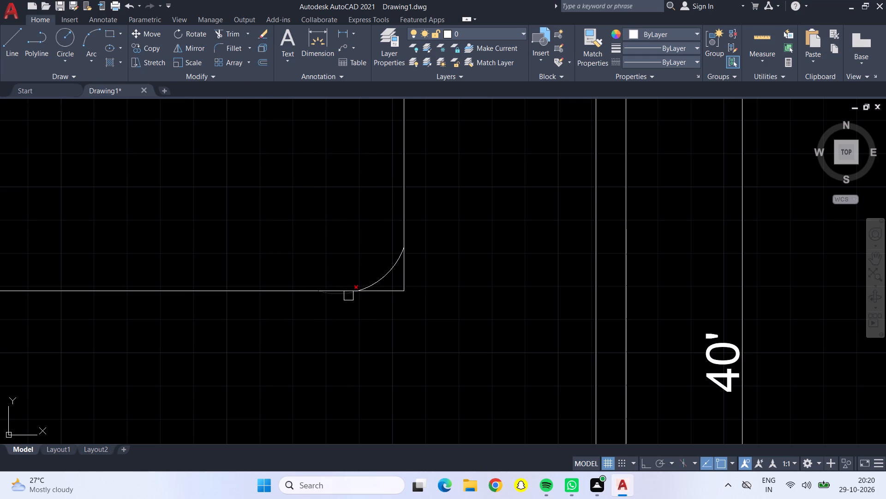
click(347, 298)
click(347, 298)
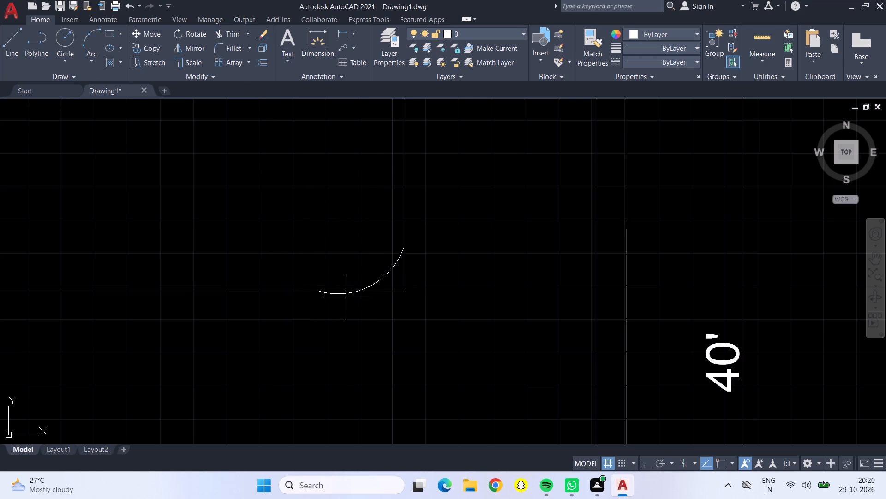
click(347, 297)
click(346, 296)
click(373, 295)
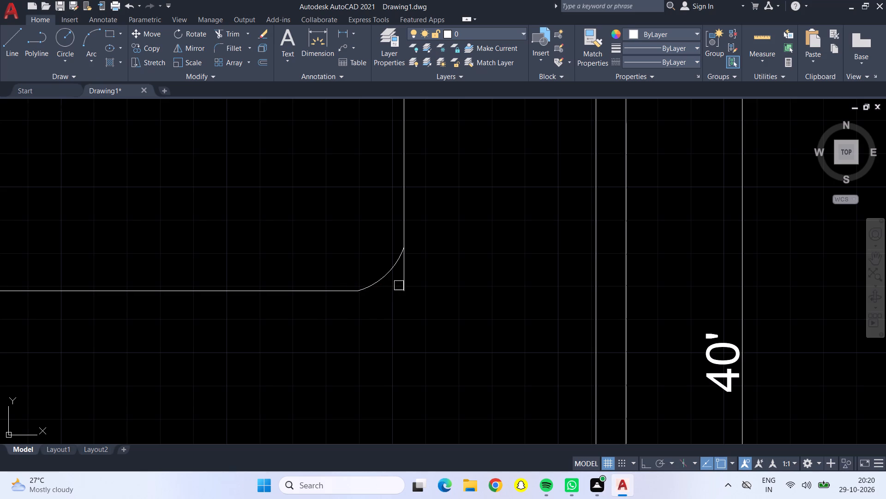
click(402, 283)
scroll(402, 283, down, 4)
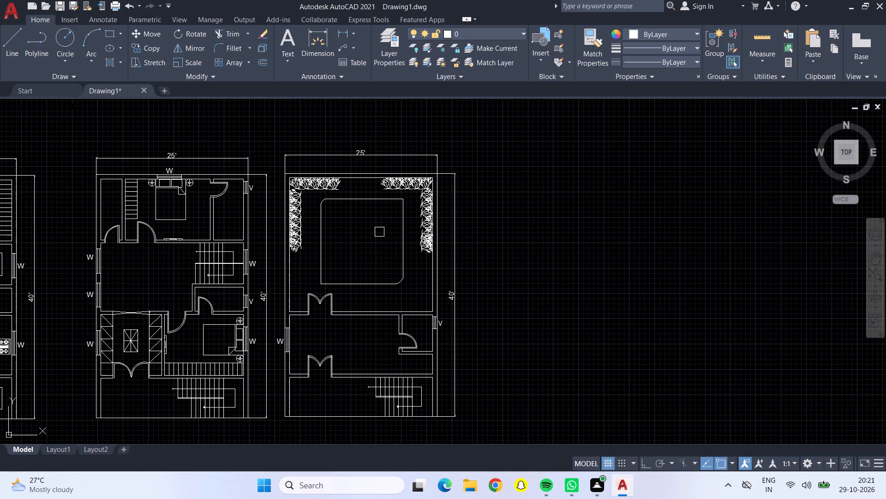
middle_drag(393, 242, 407, 251)
middle_drag(420, 258, 449, 274)
middle_drag(396, 253, 426, 262)
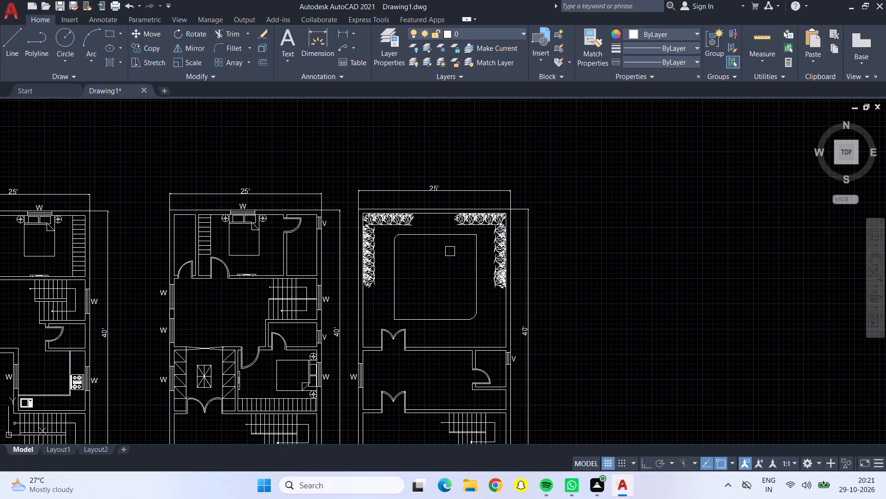
key(Escape)
key(Escape)
Offset the central rectangle's four straight edges 9" inward.
key(o)
key(Return)
key(9)
key(shift+quotedbl)
key(Return)
click(473, 257)
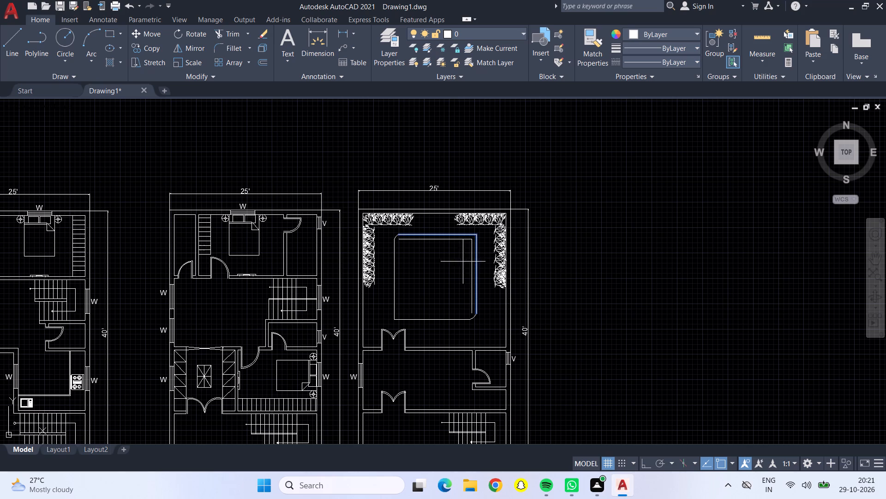
click(460, 263)
click(398, 274)
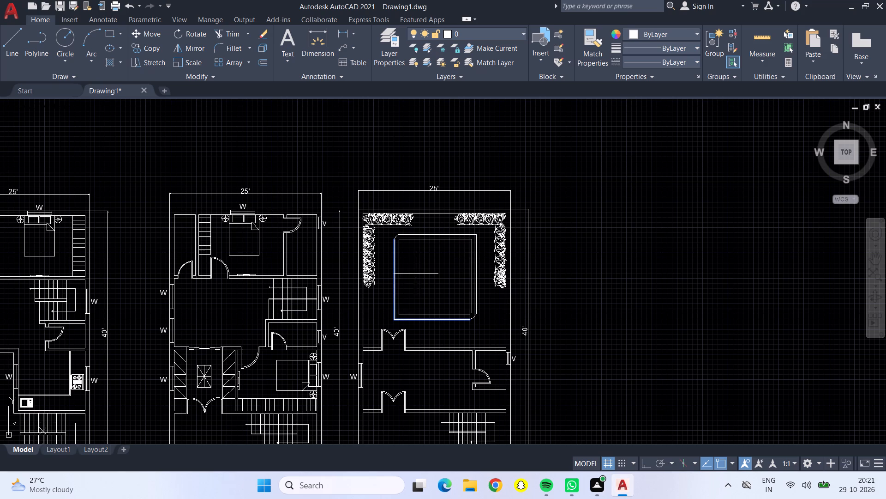
click(416, 274)
Offset the rectangle's bottom-right and top-left corner arcs inward by the same 9" distance.
scroll(471, 313, up, 3)
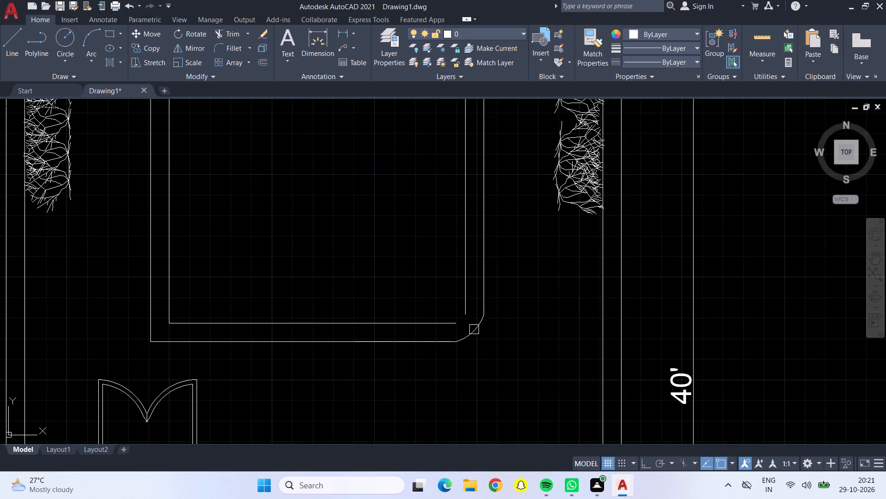
click(474, 329)
click(441, 306)
scroll(421, 275, down, 1)
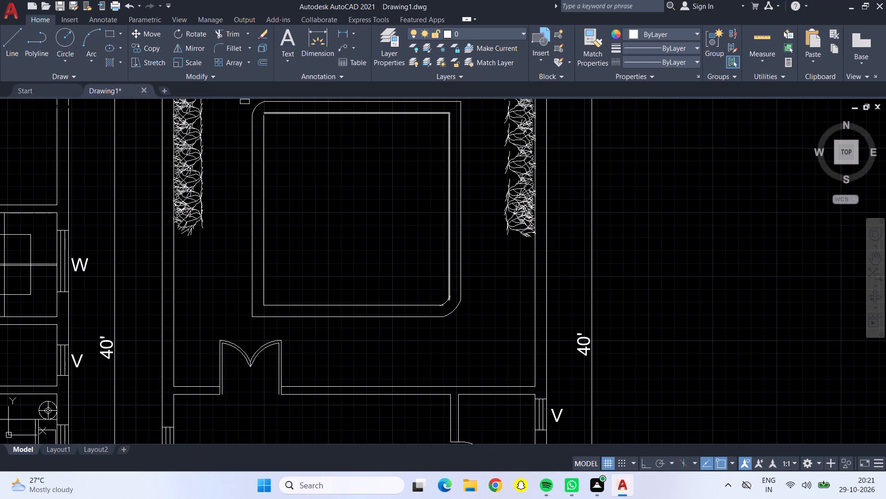
click(257, 110)
click(277, 121)
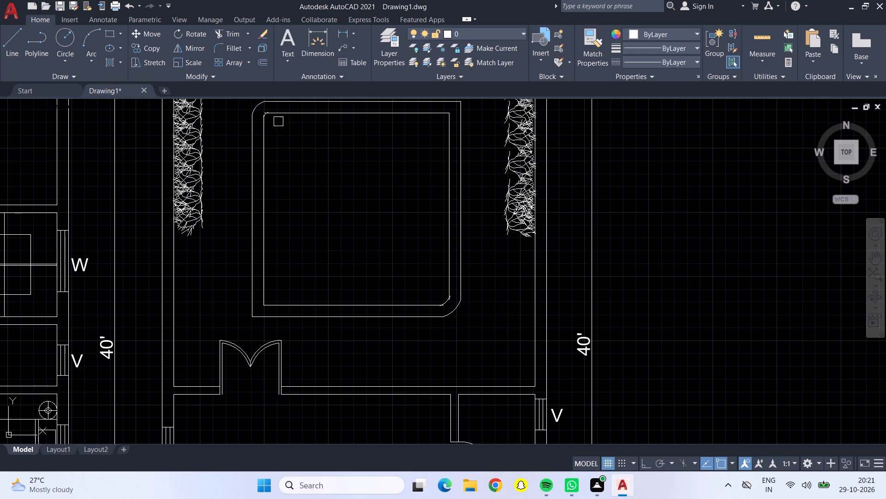
key(Escape)
Trim the overhanging line and arc ends at the inner outline's top-left corner.
click(232, 30)
scroll(269, 115, up, 4)
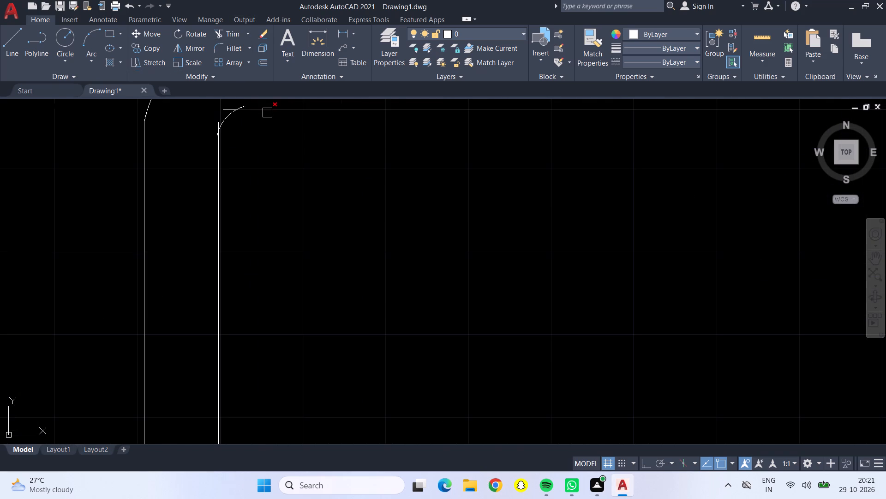
scroll(235, 103, up, 2)
click(215, 122)
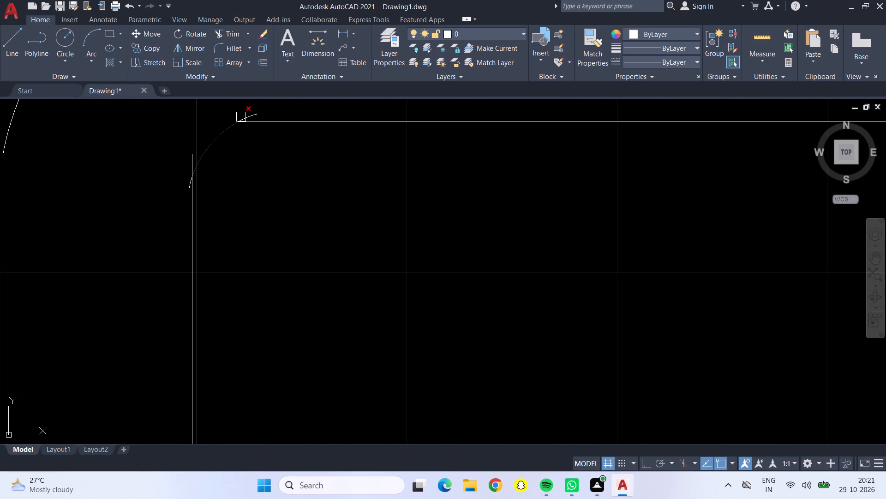
click(245, 116)
click(188, 154)
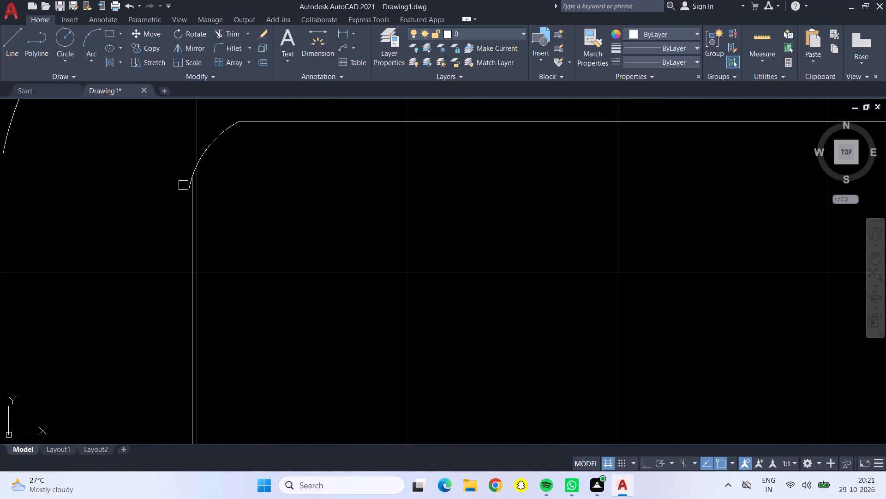
click(186, 187)
Trim the overhanging line and arc ends at the inner outline's bottom-right corner.
scroll(226, 182, down, 4)
scroll(355, 248, down, 3)
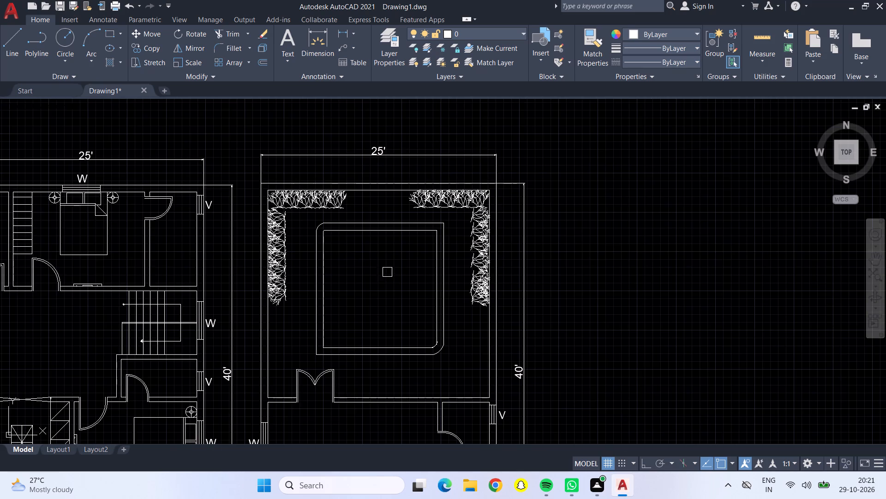
middle_drag(389, 274, 376, 222)
scroll(417, 291, up, 6)
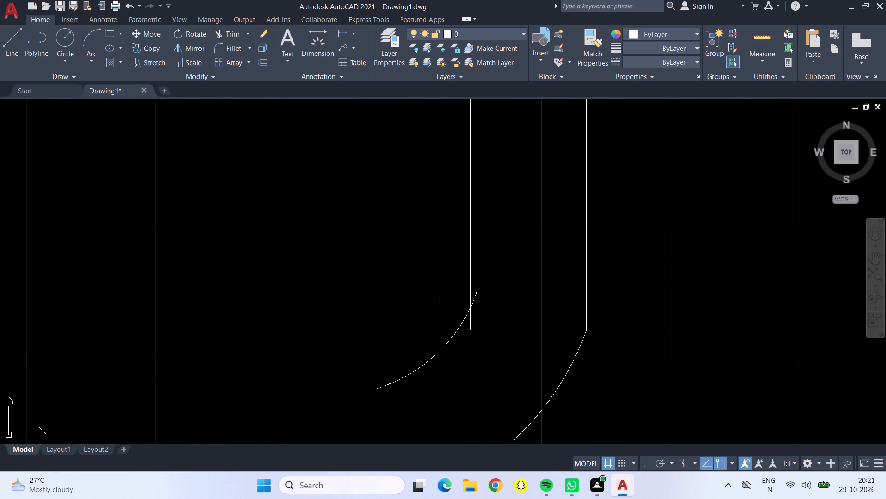
click(473, 322)
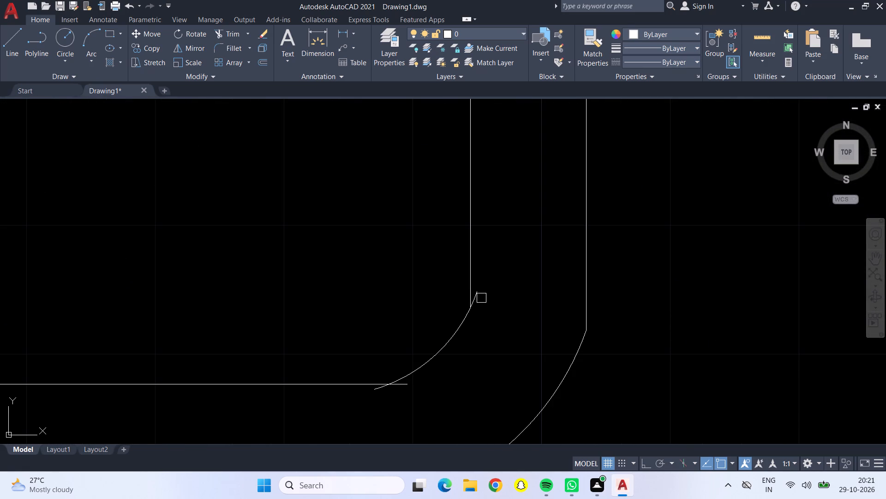
click(481, 298)
click(476, 296)
click(474, 298)
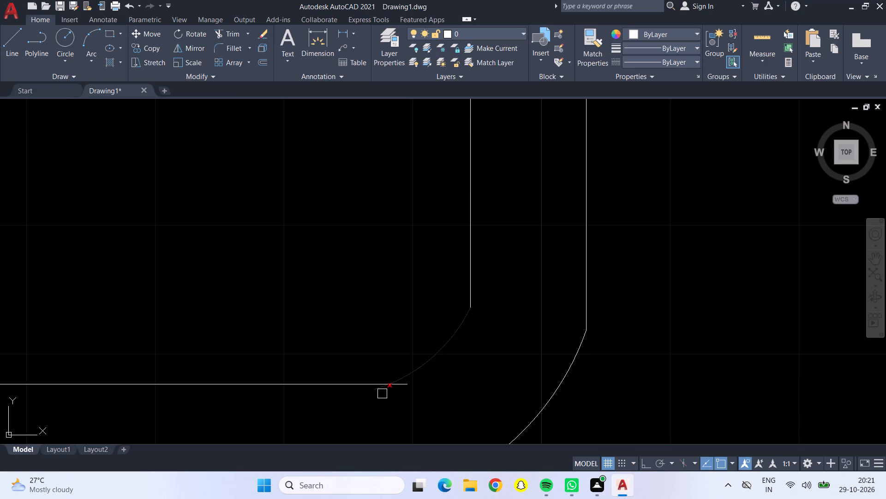
click(382, 391)
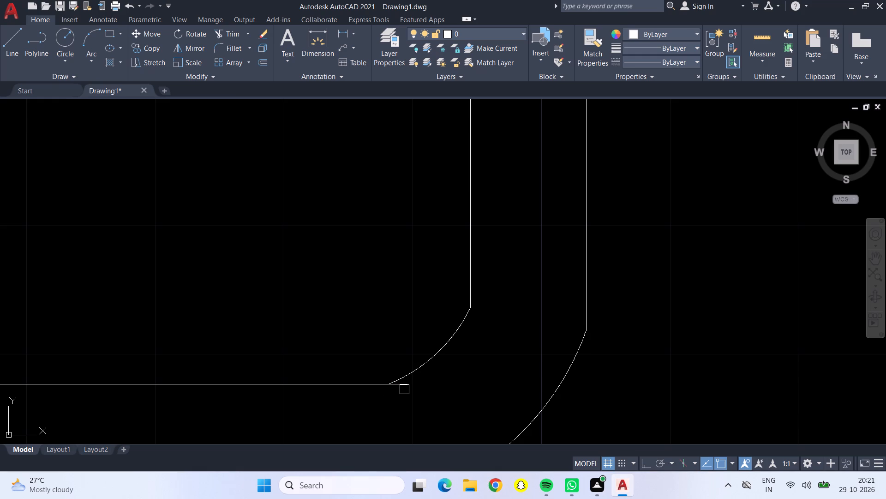
click(404, 385)
scroll(406, 374, down, 4)
scroll(385, 294, down, 2)
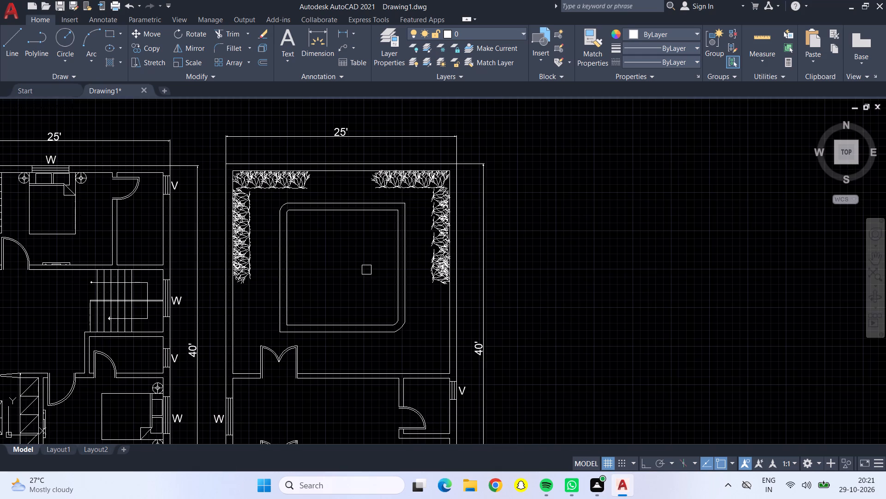
middle_drag(365, 269, 405, 286)
key(Escape)
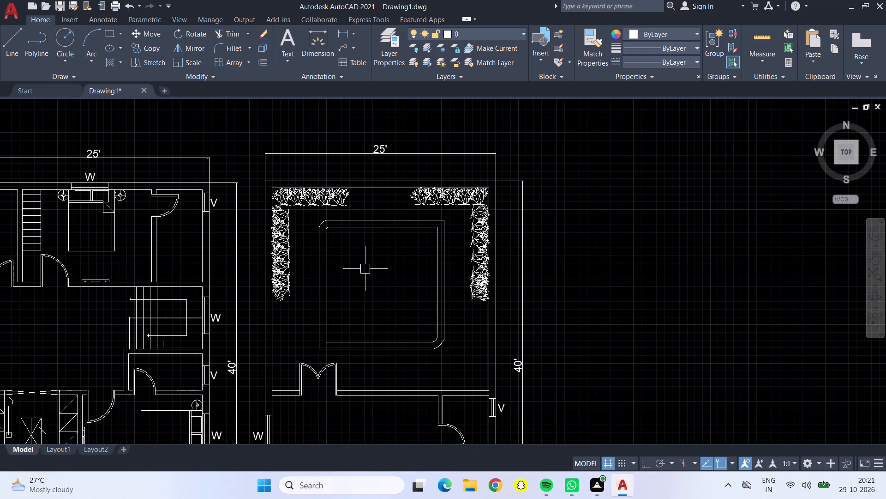
Look through the House Designer sample drawing's blocks in DesignCenter for suitable furniture.
key(ctrl+2)
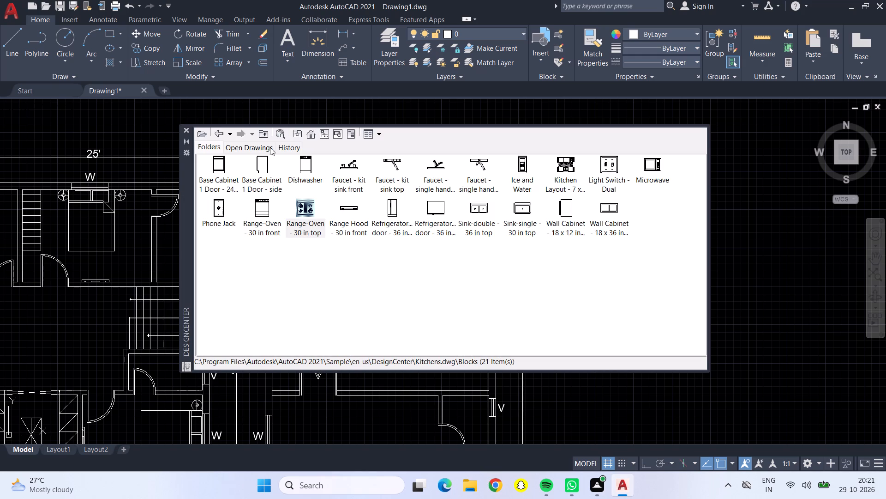
click(218, 133)
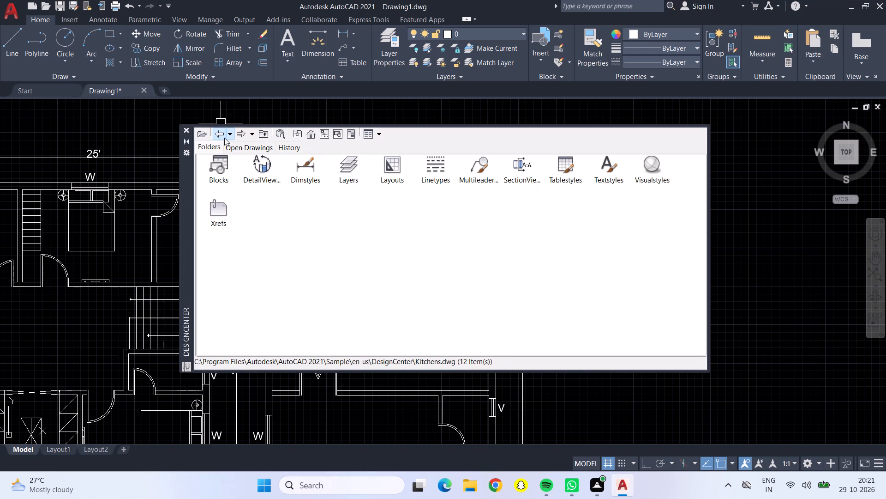
click(219, 135)
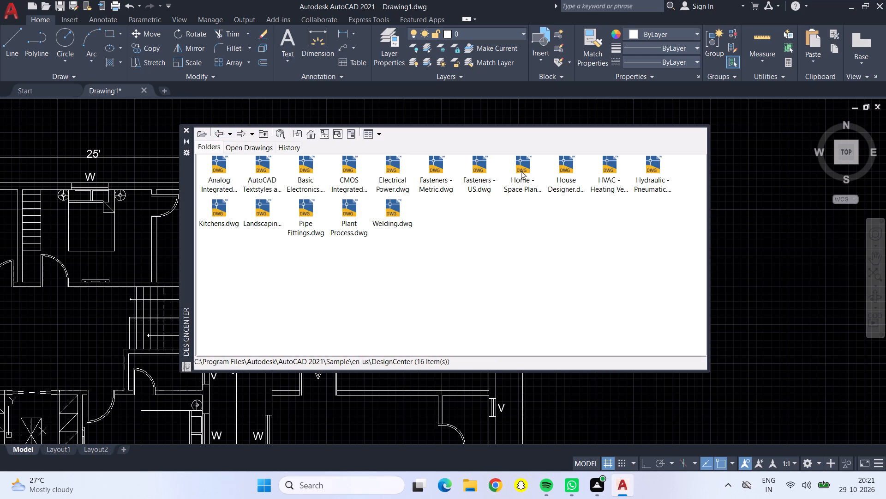
click(568, 167)
click(564, 167)
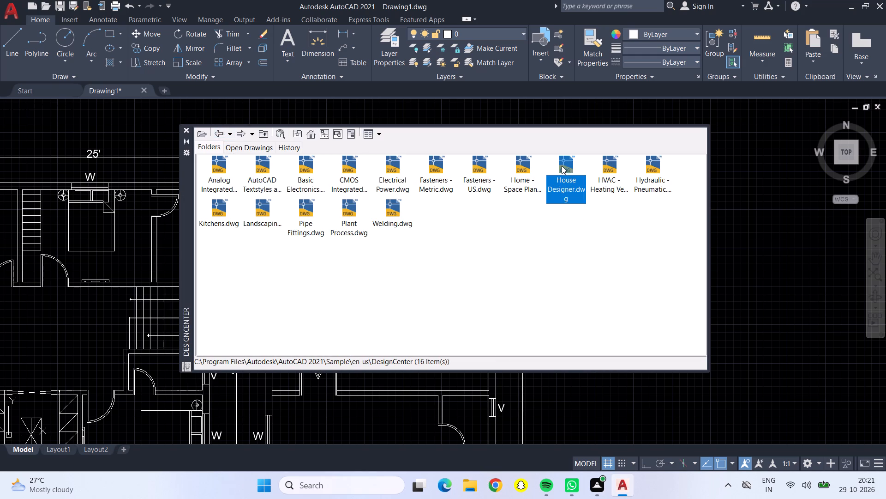
double_click(562, 165)
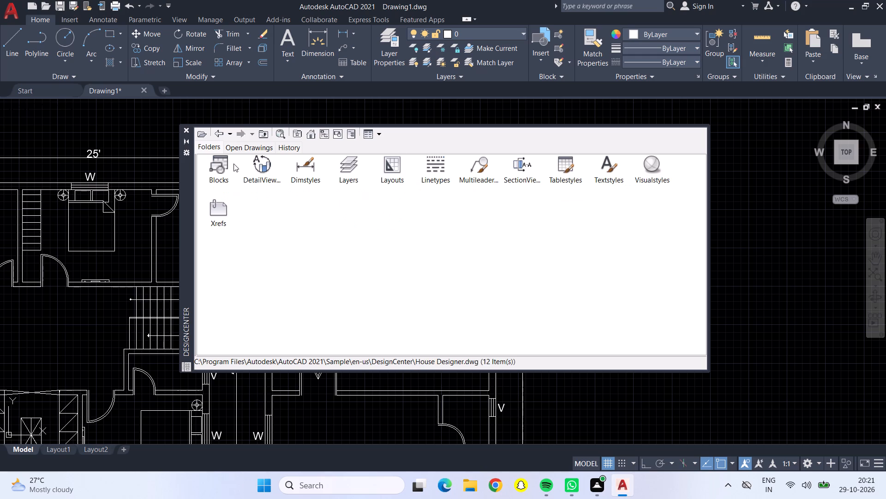
click(218, 161)
double_click(217, 160)
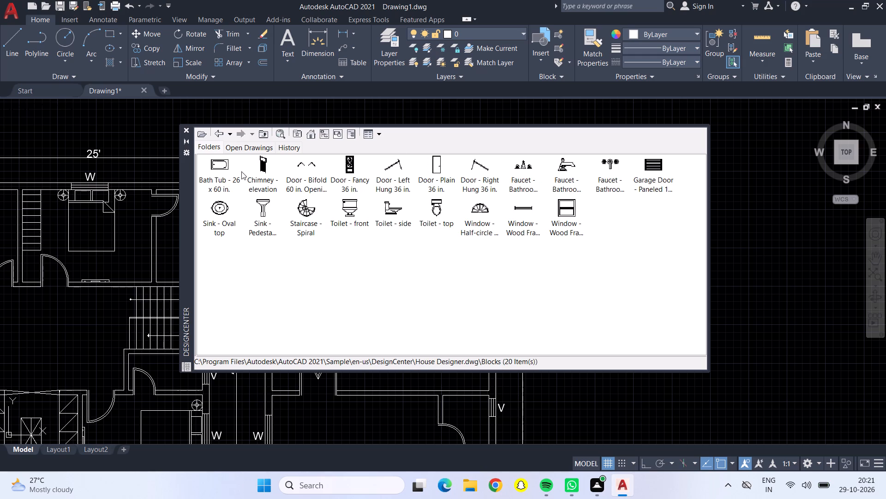
click(210, 131)
click(214, 134)
click(214, 131)
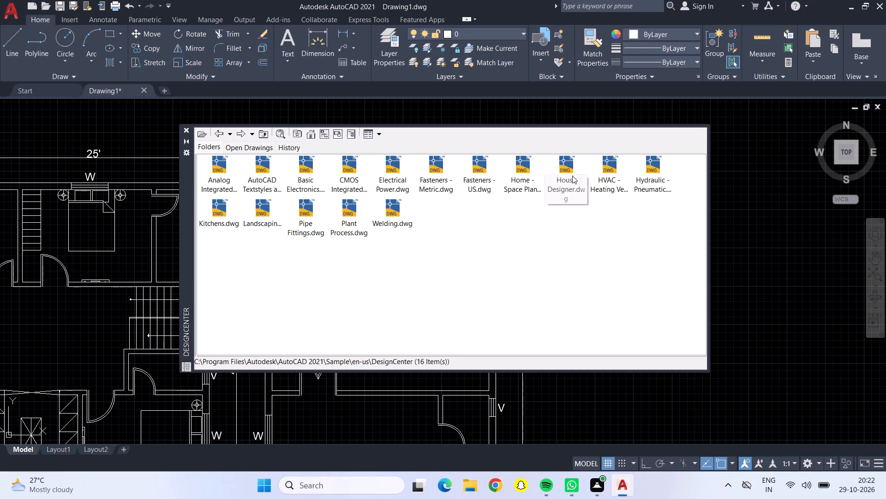
Insert four Sofa - Roundback 7 ft. blocks and one rectangular table from Home - Space Planner in the empty area right of the third plan.
double_click(513, 168)
double_click(218, 163)
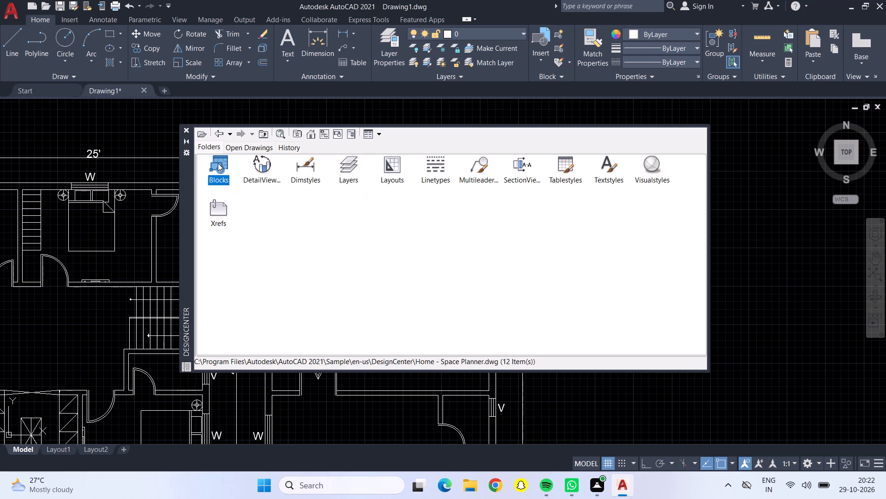
drag(388, 207, 731, 243)
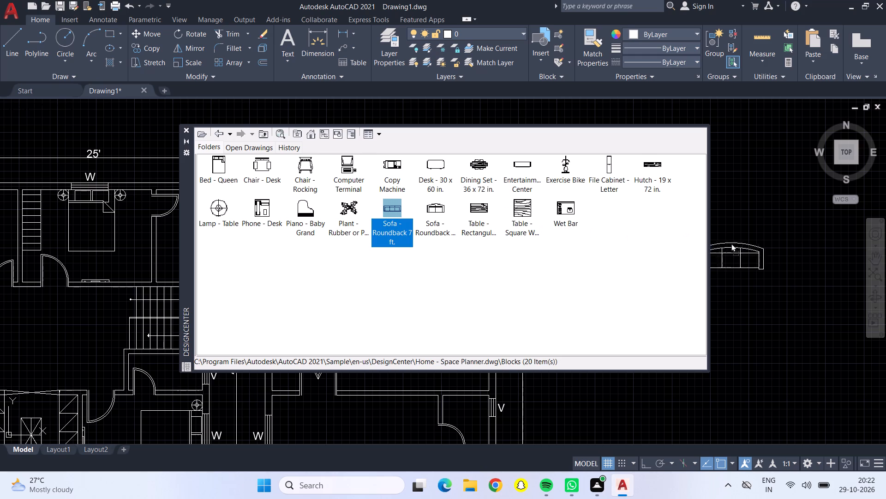
drag(731, 243, 774, 215)
drag(477, 208, 624, 268)
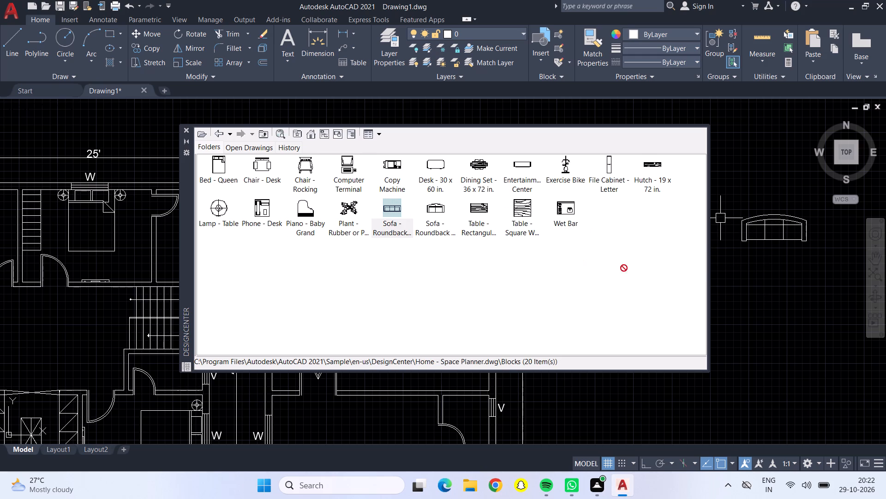
drag(624, 268, 750, 252)
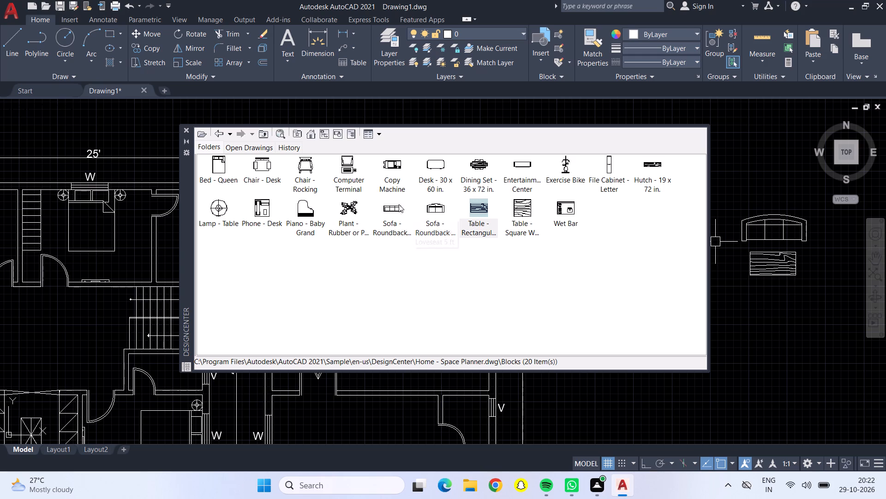
drag(387, 204, 784, 312)
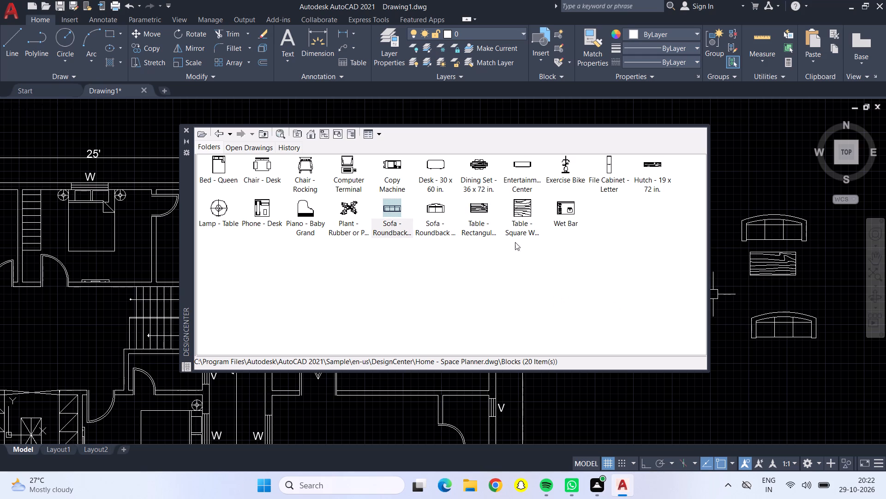
drag(392, 207, 783, 389)
drag(389, 208, 738, 137)
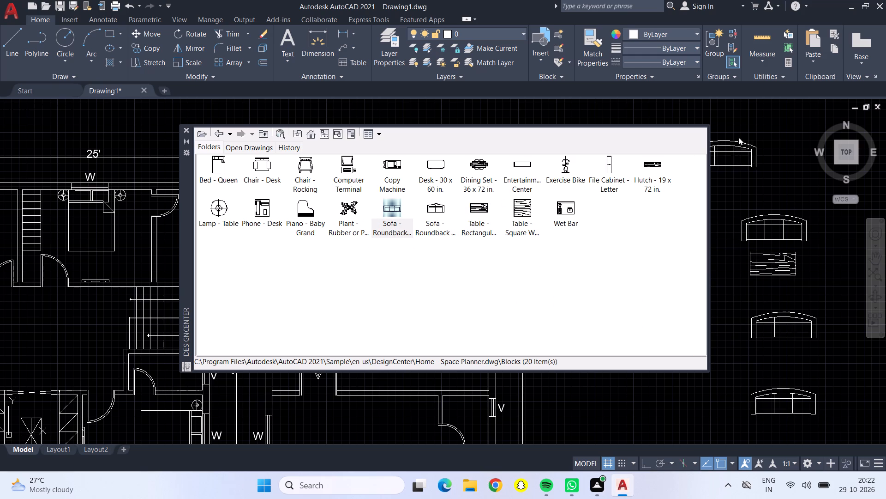
drag(738, 137, 755, 120)
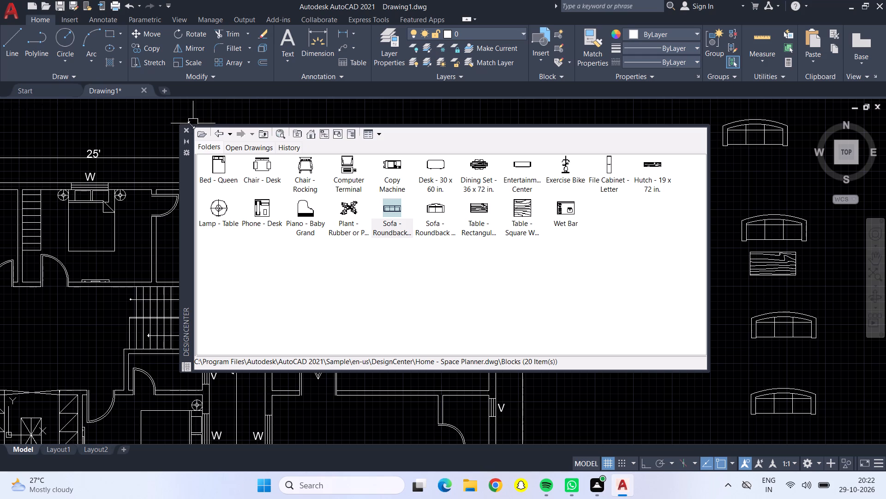
click(183, 129)
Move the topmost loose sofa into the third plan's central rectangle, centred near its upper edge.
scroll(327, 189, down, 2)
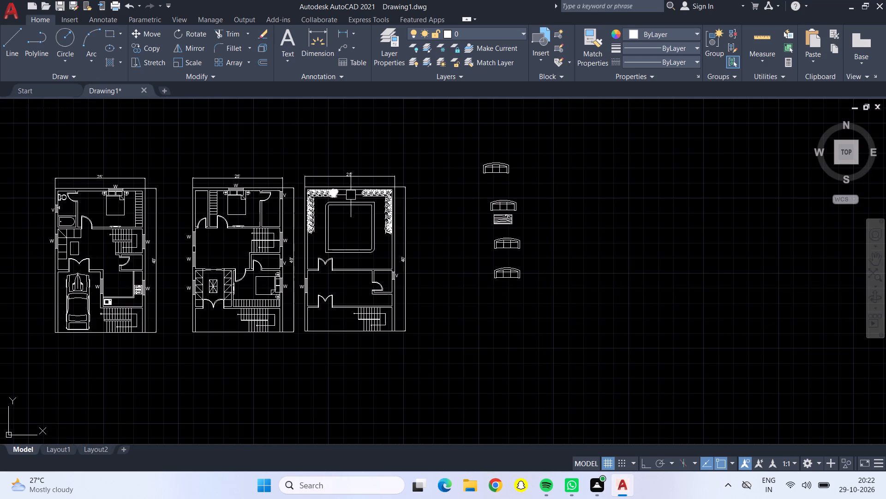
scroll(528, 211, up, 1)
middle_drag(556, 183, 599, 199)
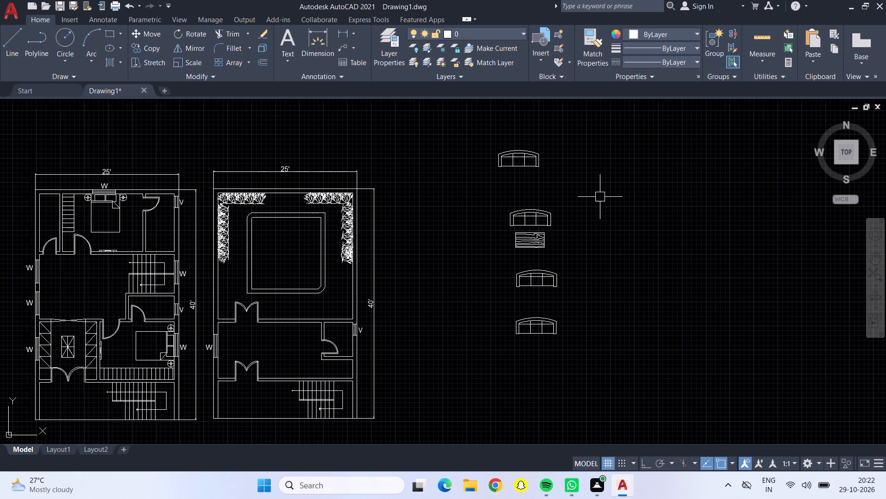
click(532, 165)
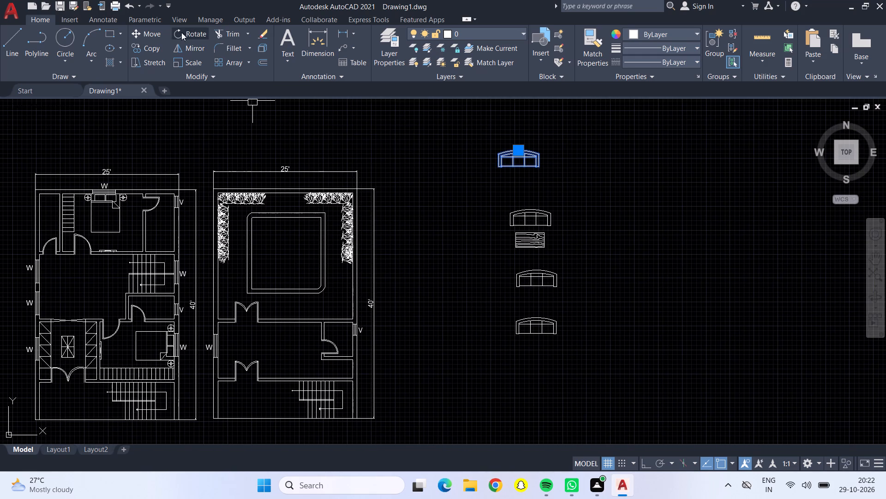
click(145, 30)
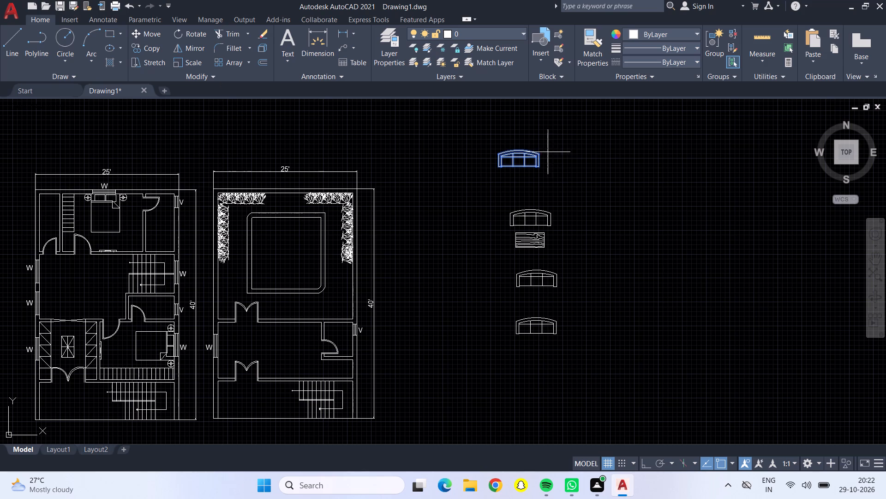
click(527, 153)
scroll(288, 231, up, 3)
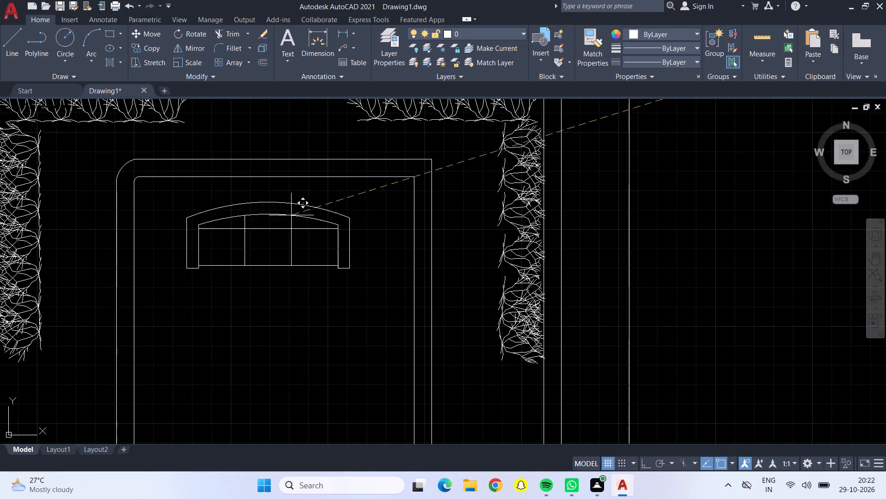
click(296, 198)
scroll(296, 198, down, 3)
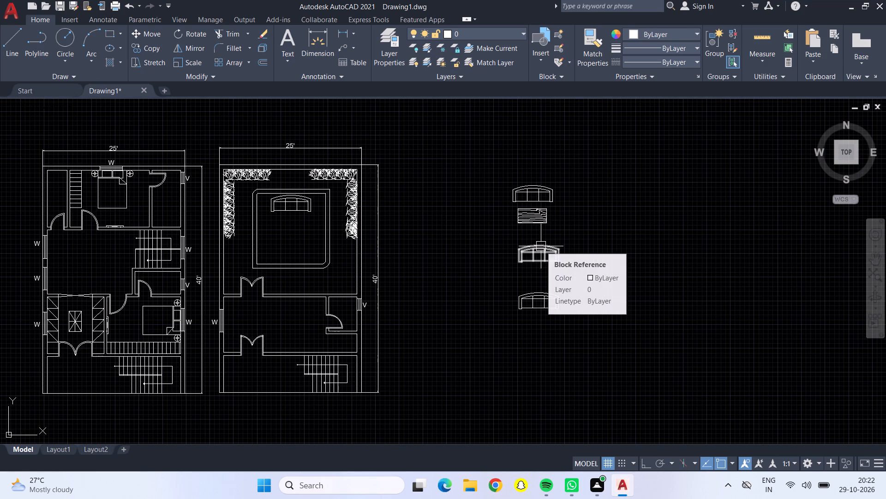
Move the sofa out of the central rectangle to the empty space just right of the third plan.
click(296, 199)
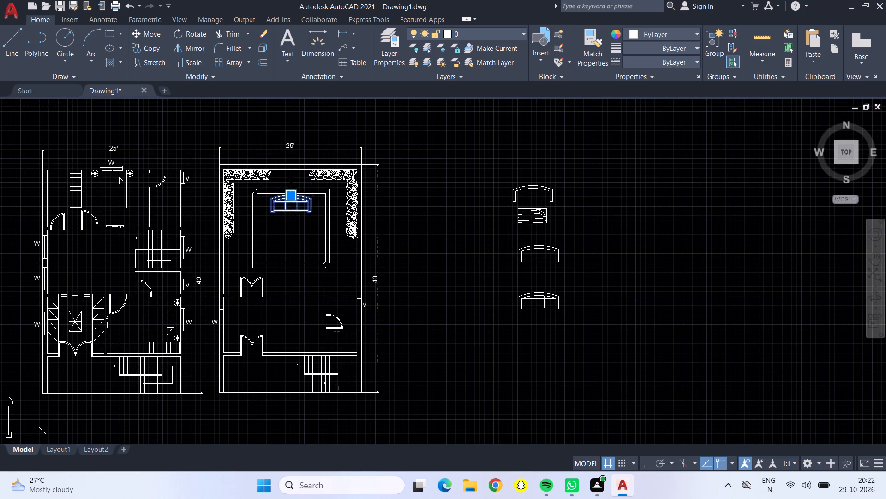
click(135, 33)
click(287, 202)
click(442, 161)
key(Escape)
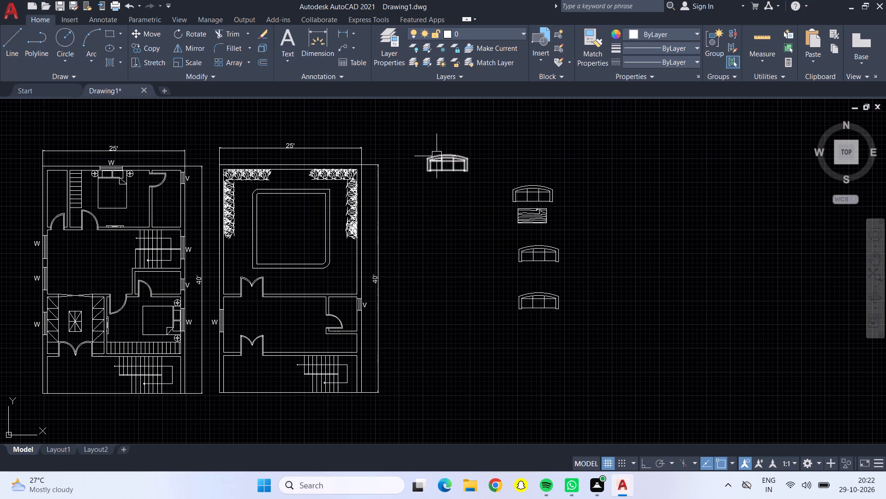
Draw a circle inside the third plan's central rectangle, centred on it and reaching about to the inner outline's left edge.
click(69, 36)
scroll(290, 225, up, 2)
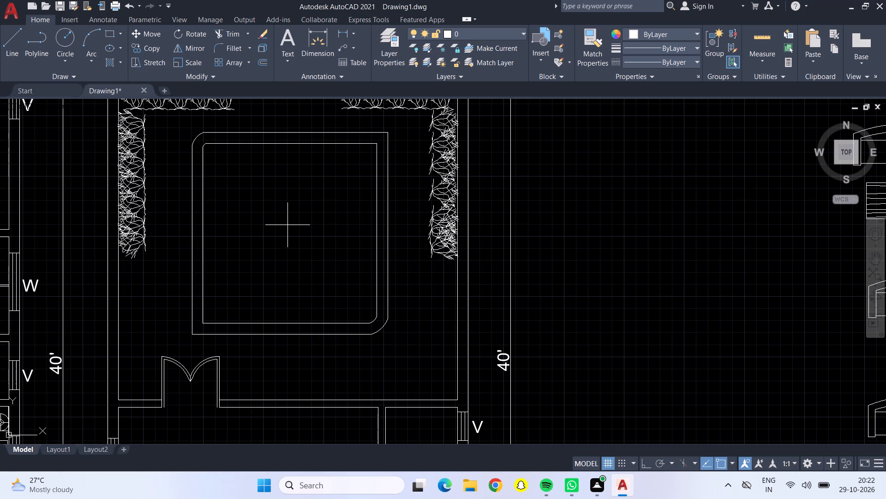
click(287, 225)
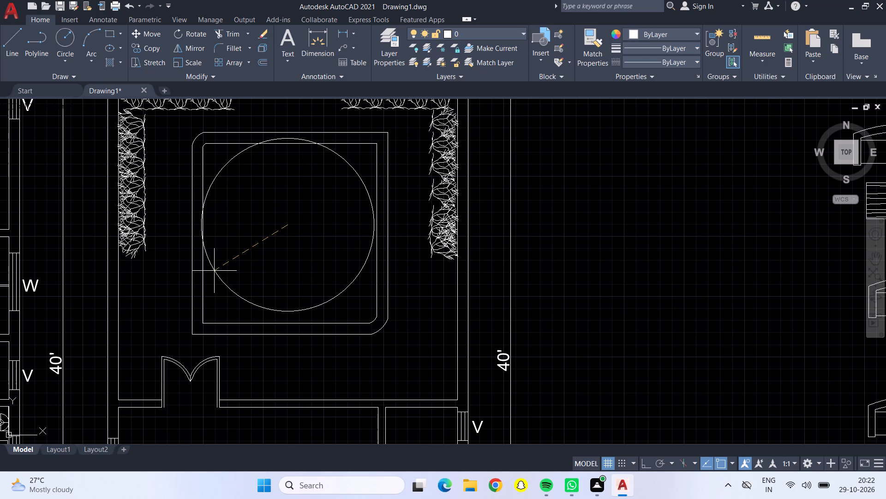
click(214, 271)
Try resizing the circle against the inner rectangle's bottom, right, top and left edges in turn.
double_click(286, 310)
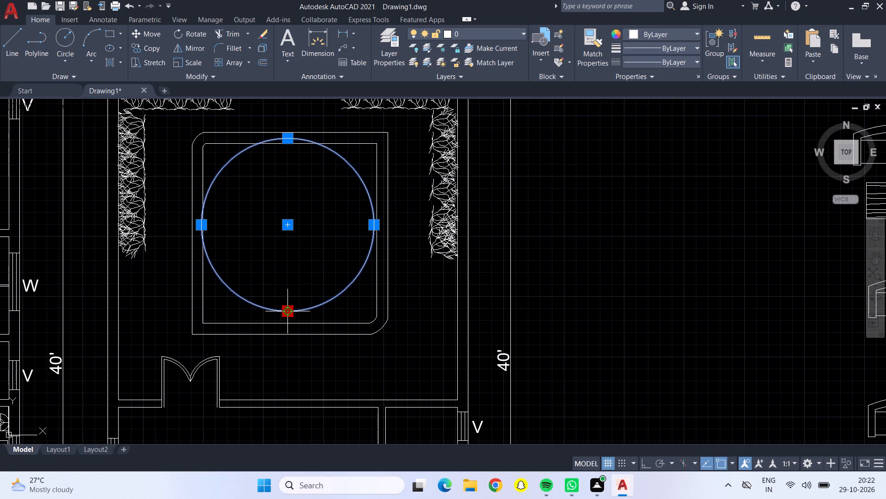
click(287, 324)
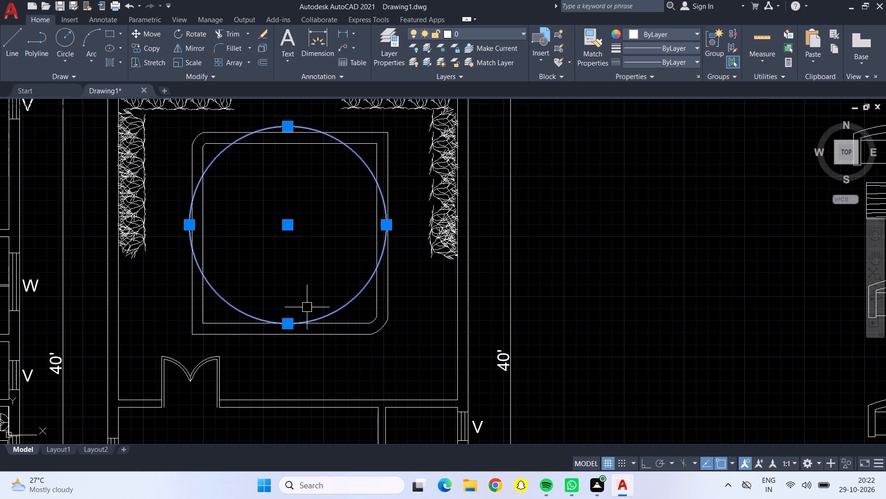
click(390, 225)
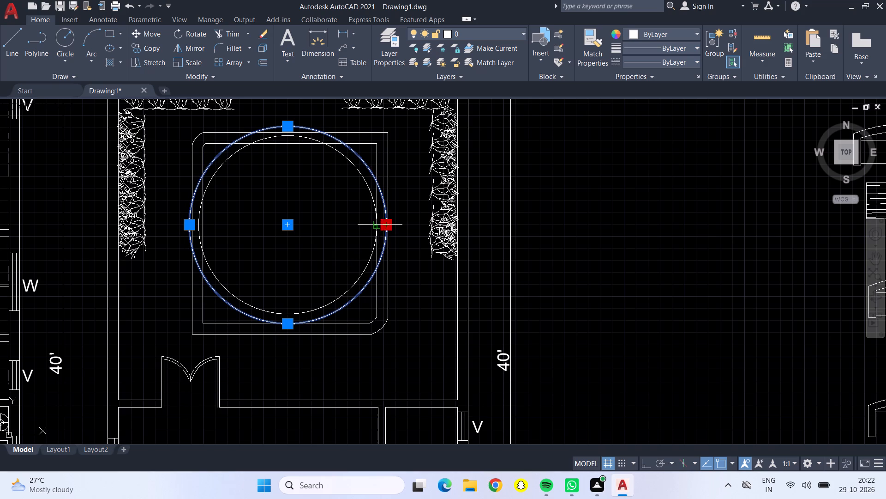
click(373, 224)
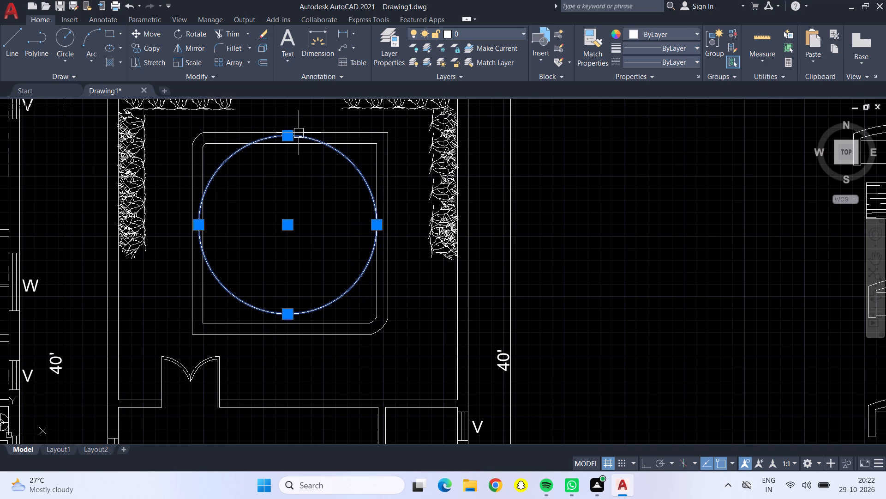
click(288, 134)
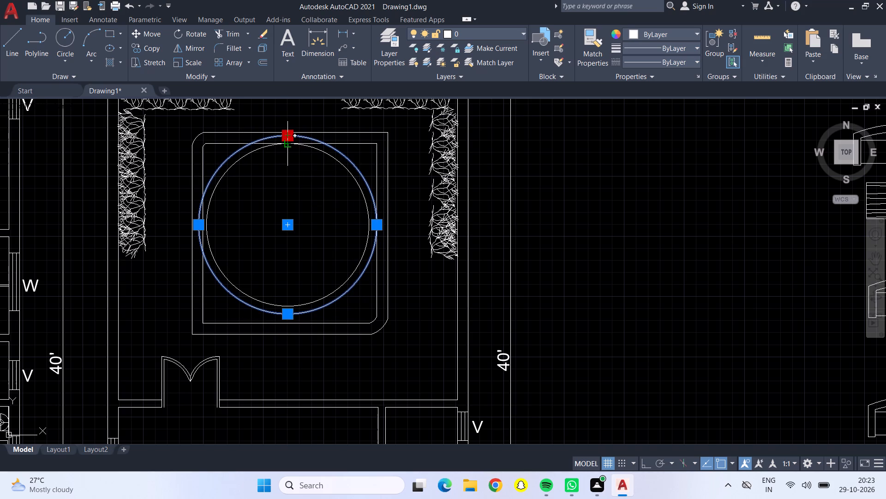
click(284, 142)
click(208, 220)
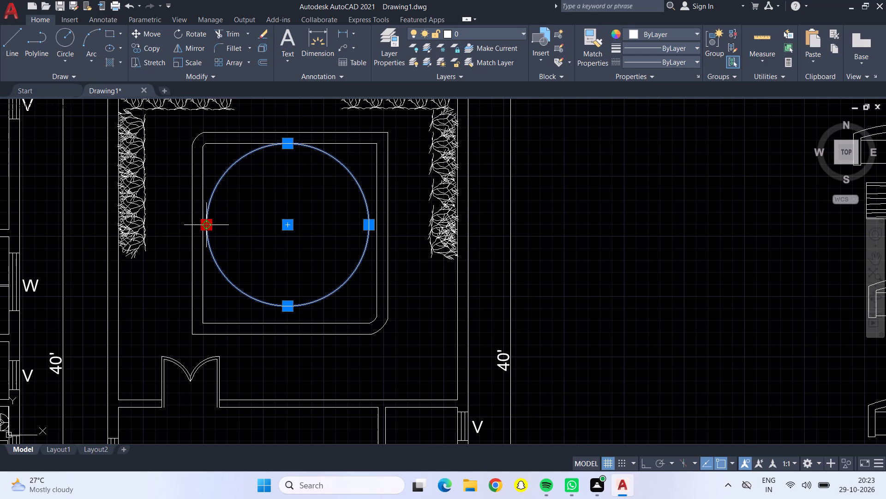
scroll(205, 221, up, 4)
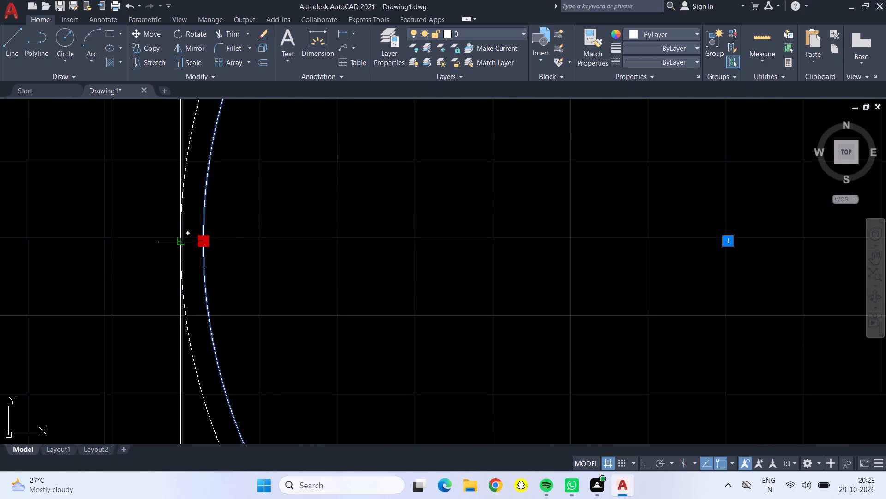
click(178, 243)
Enlarge the circle until it touches the inner rectangle's bottom edge, with a radius of about 6'-10".
scroll(240, 241, down, 3)
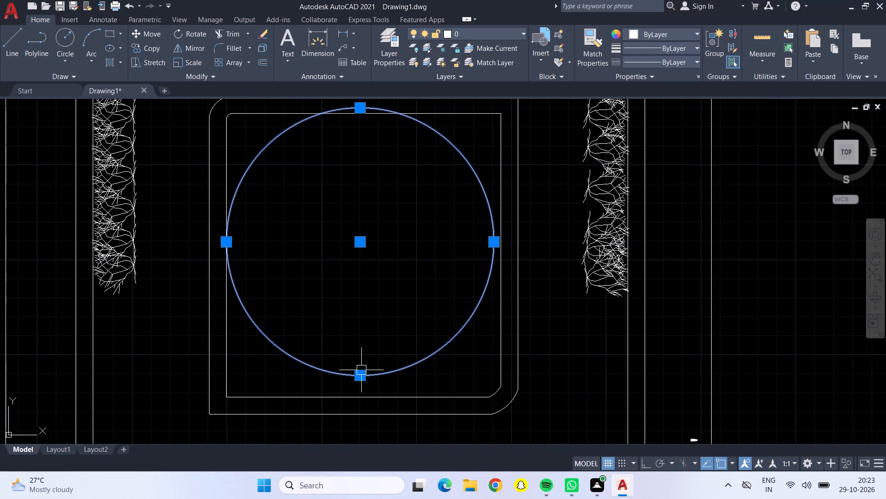
click(361, 371)
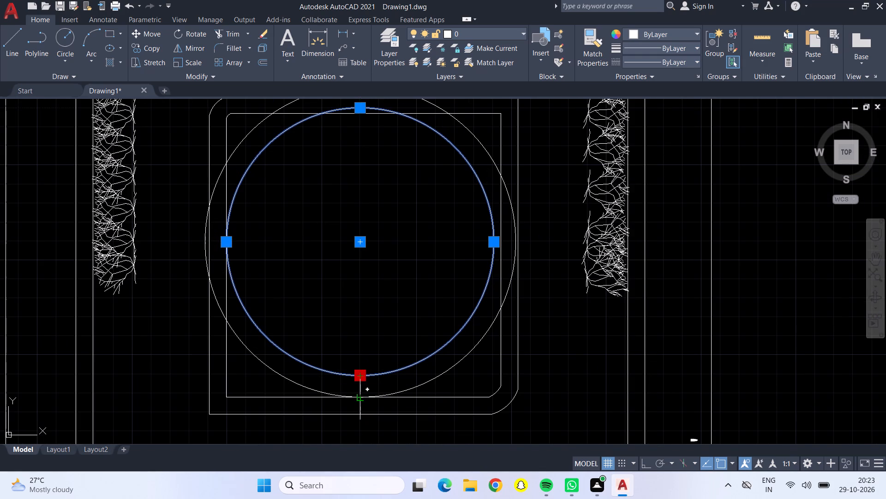
click(359, 395)
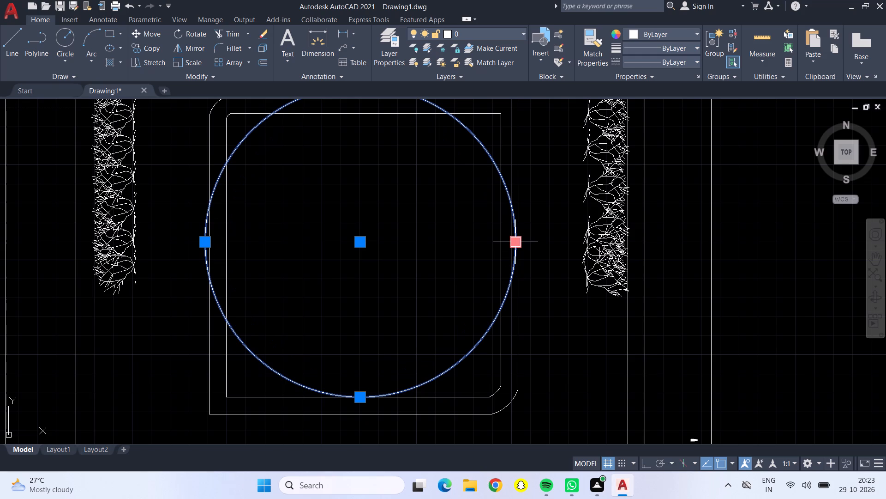
Trim away the part of the circle that projects above the outer rectangle's top edge.
scroll(461, 246, down, 2)
scroll(415, 181, up, 2)
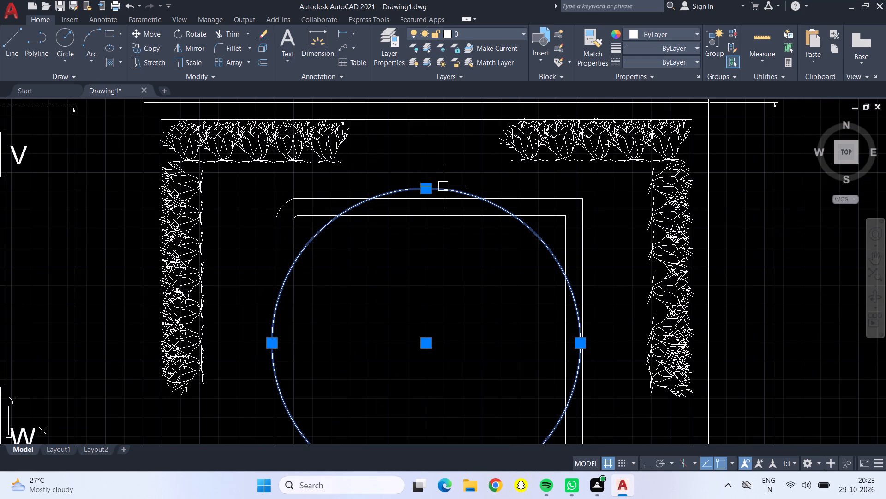
click(223, 31)
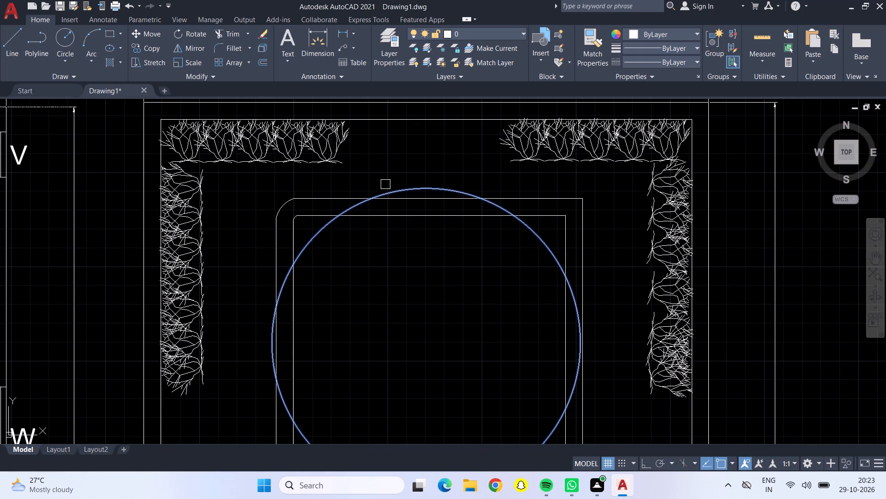
key(Escape)
click(225, 32)
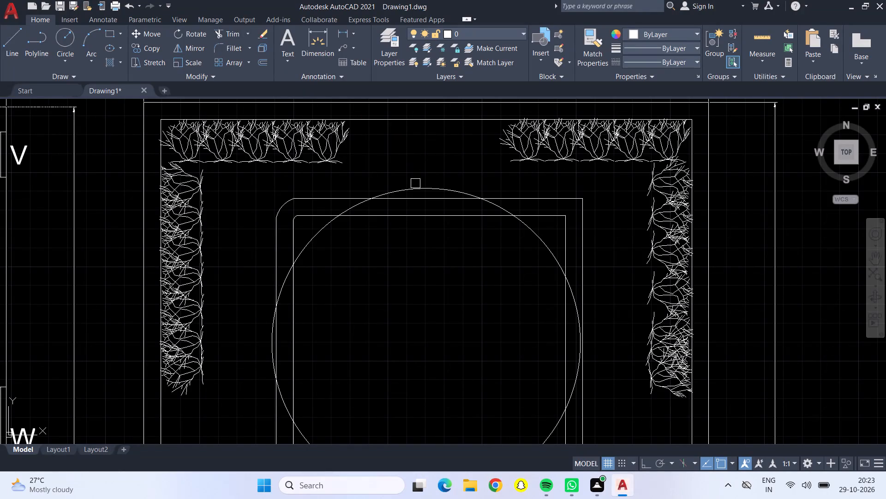
click(417, 187)
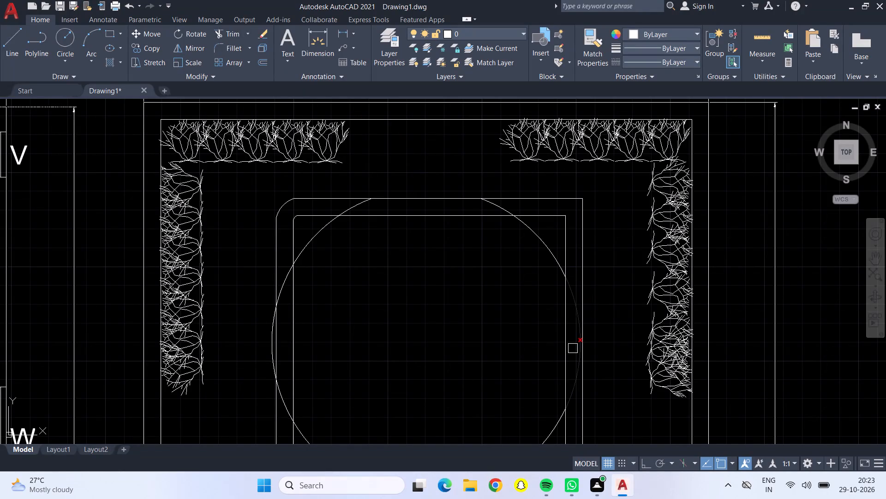
middle_drag(516, 357, 529, 230)
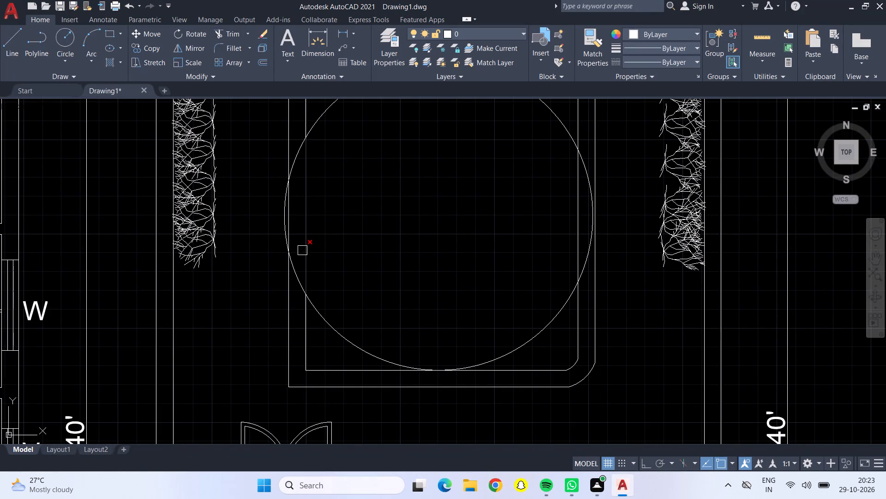
middle_click(394, 194)
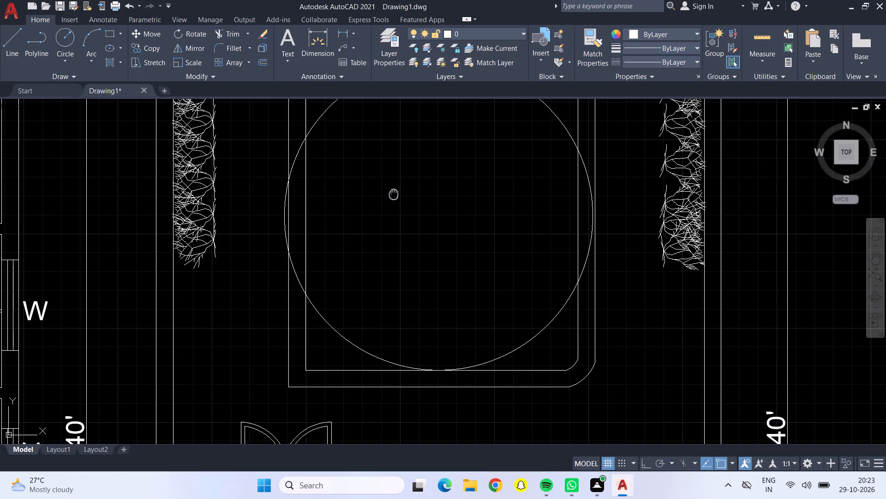
middle_drag(395, 219, 395, 225)
middle_drag(396, 227, 396, 236)
key(Escape)
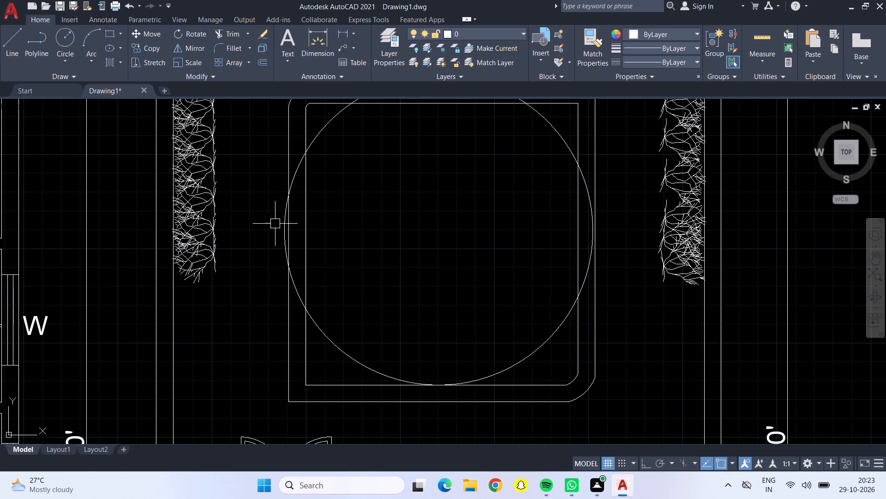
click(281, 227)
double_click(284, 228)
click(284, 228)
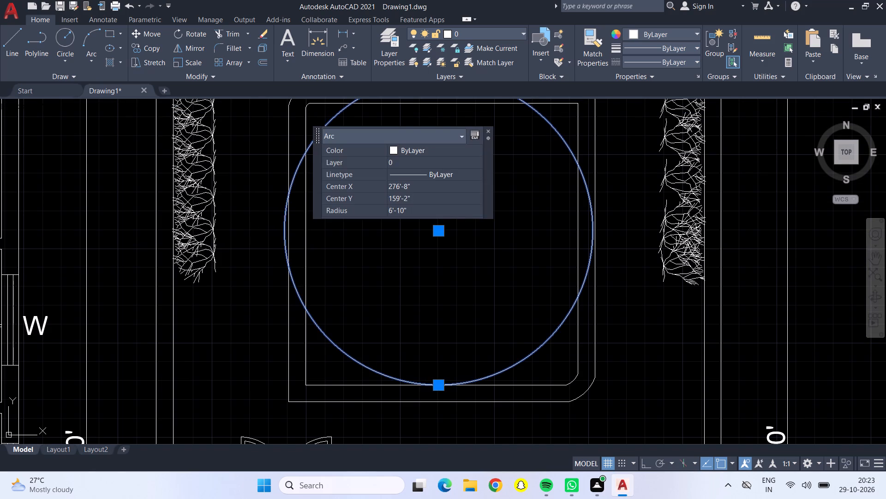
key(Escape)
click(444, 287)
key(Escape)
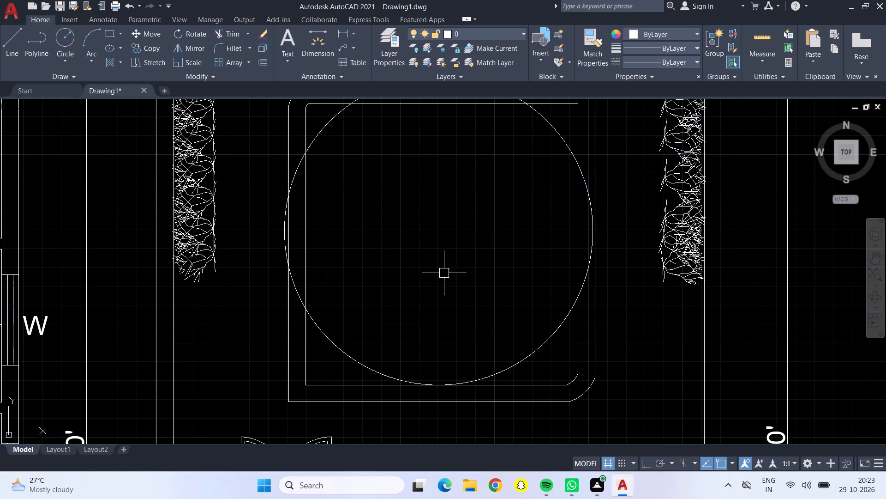
Move the trimmed arc horizontally to the right until it touches the inner rectangle's left edge.
click(348, 357)
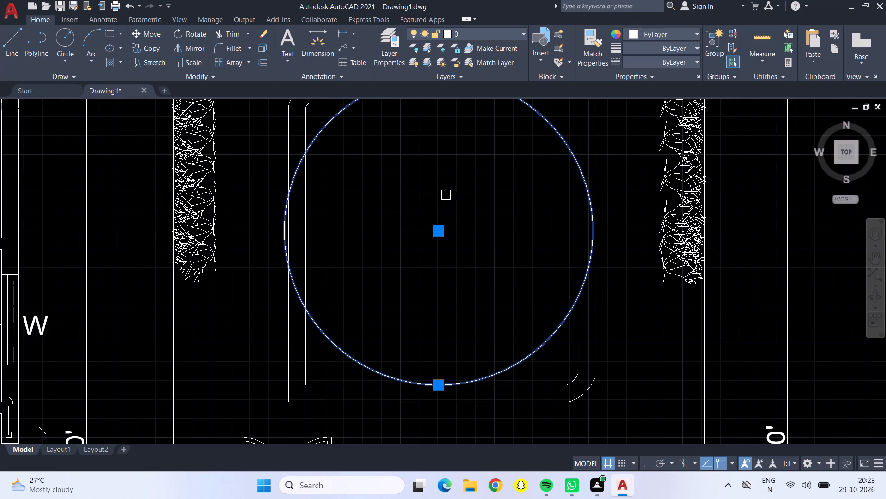
click(433, 229)
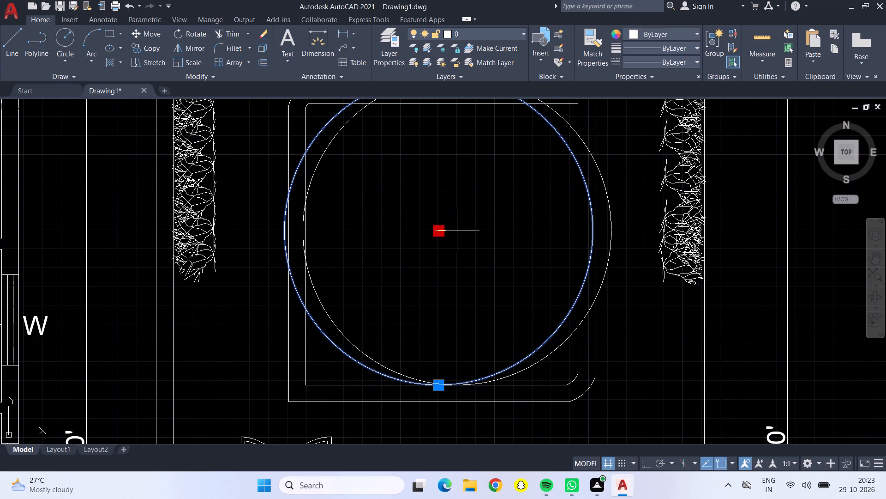
click(460, 231)
scroll(466, 233, down, 1)
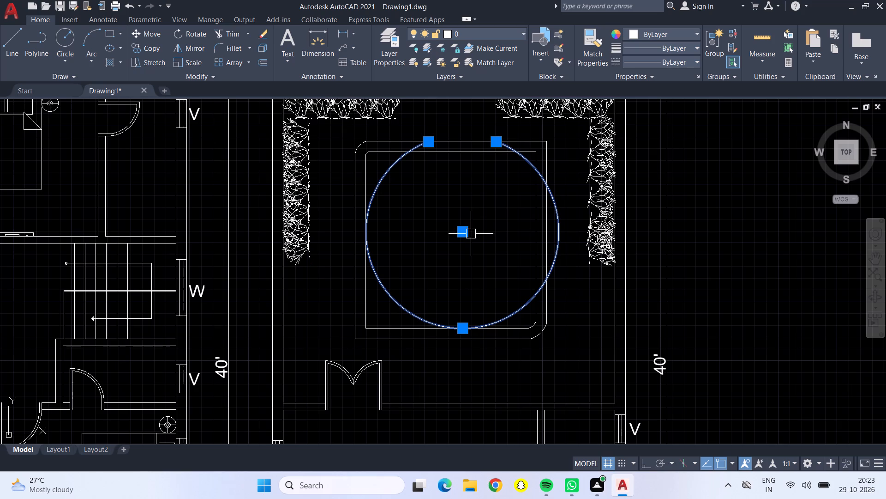
Reshape the arc by moving its upper-left endpoint down onto the inner rectangle's top edge.
click(423, 142)
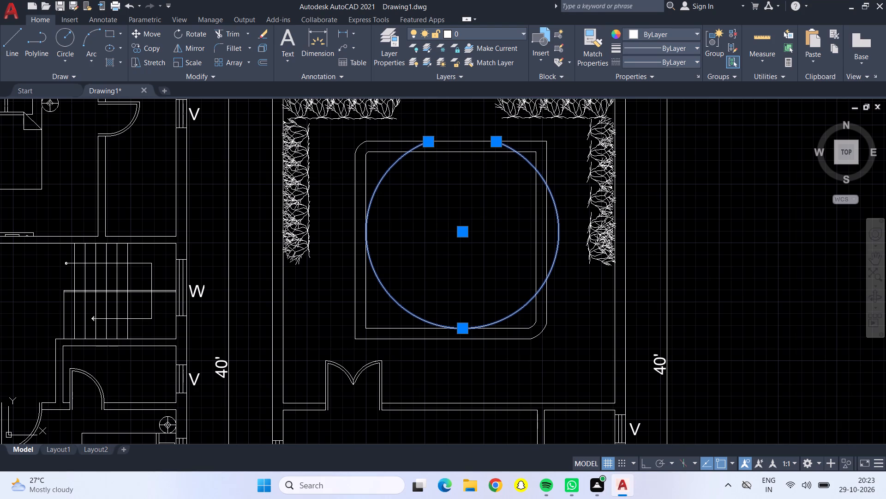
click(422, 146)
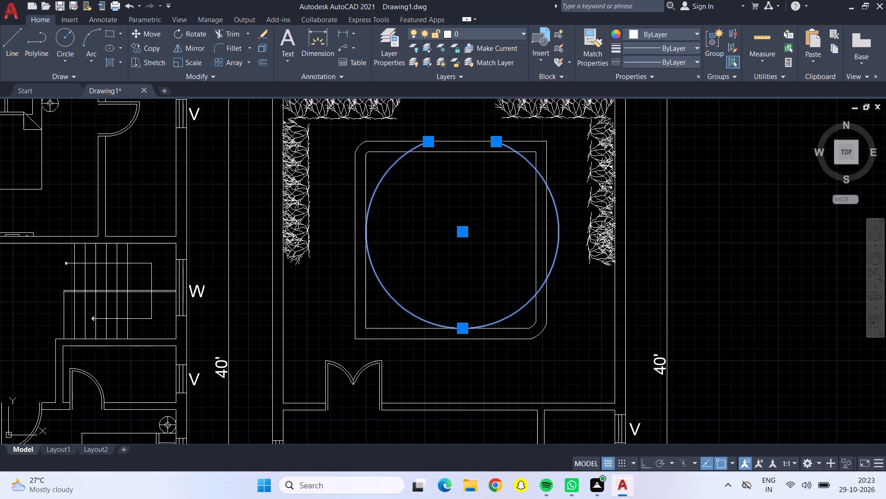
double_click(428, 142)
scroll(411, 148, up, 3)
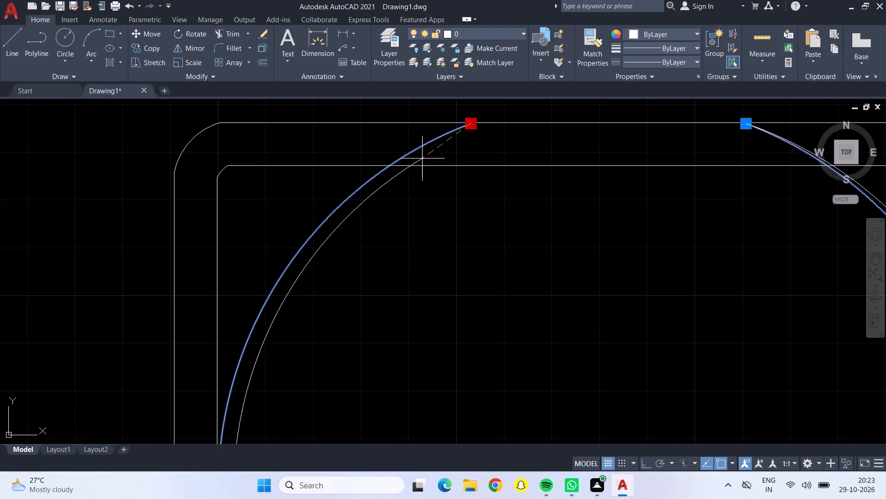
click(478, 167)
scroll(477, 166, down, 2)
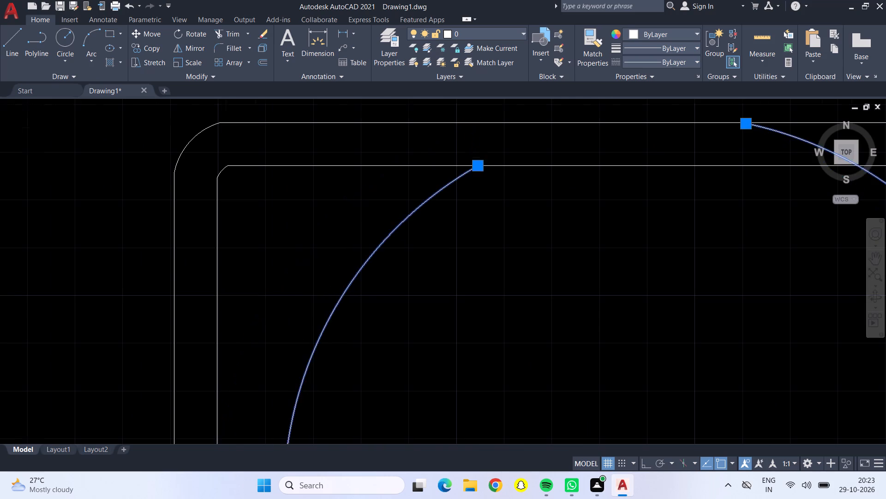
scroll(476, 166, down, 3)
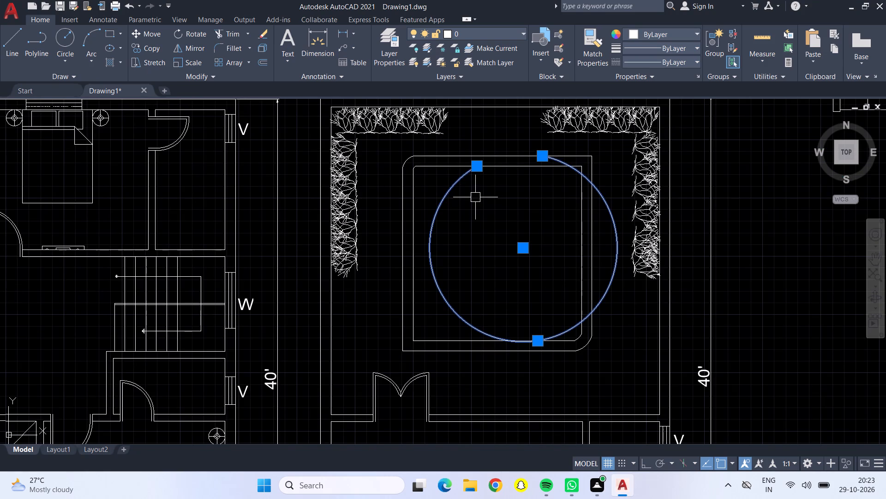
key(Escape)
key(Escape)
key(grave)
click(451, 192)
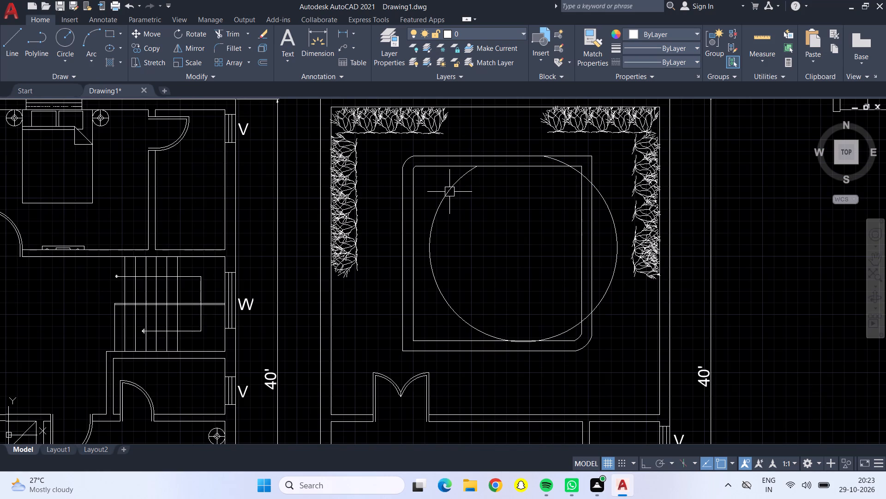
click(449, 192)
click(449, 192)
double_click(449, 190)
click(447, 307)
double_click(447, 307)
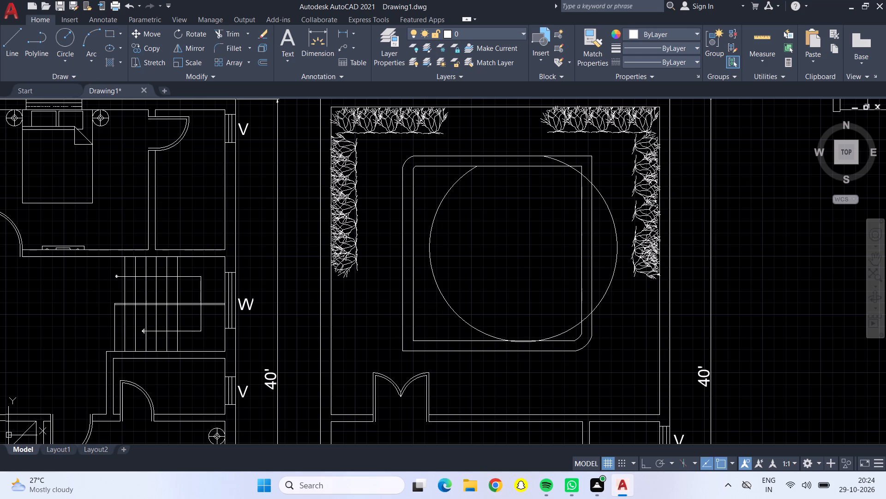
Delete the reshaped circular arc from the third plan's central double-outlined rectangle.
key(grave)
key(Escape)
key(Escape)
click(447, 307)
key(Delete)
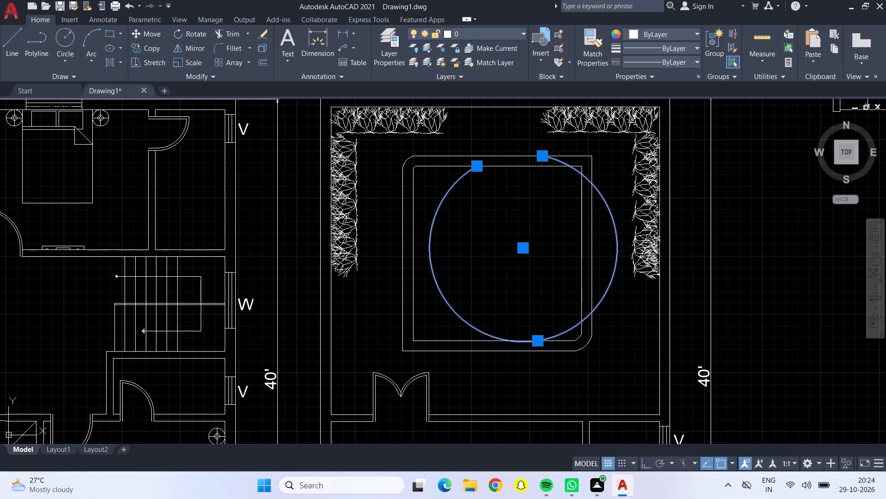
Draw a three-point arc from the inner rectangle's top edge midpoint through its left edge midpoint to its bottom edge midpoint.
click(90, 25)
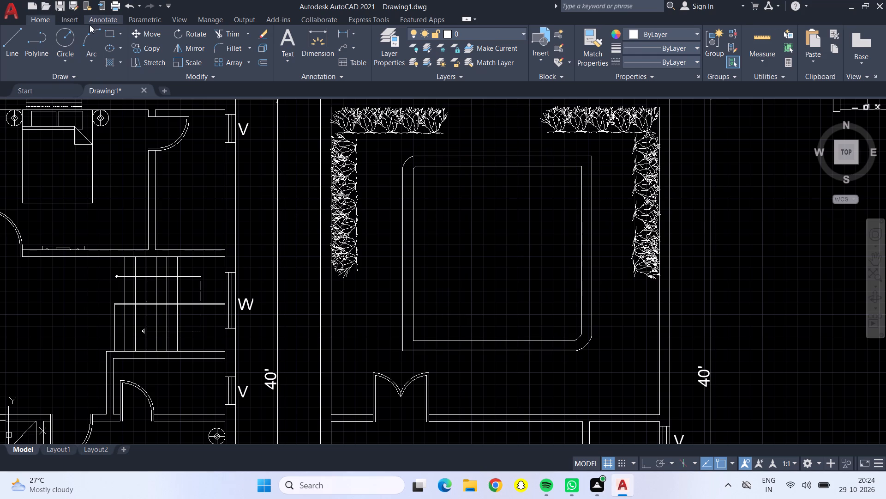
click(45, 21)
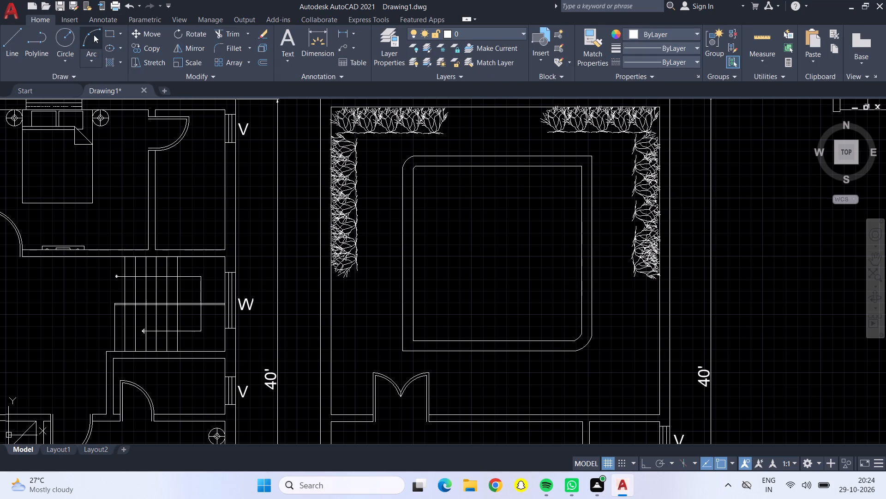
click(94, 35)
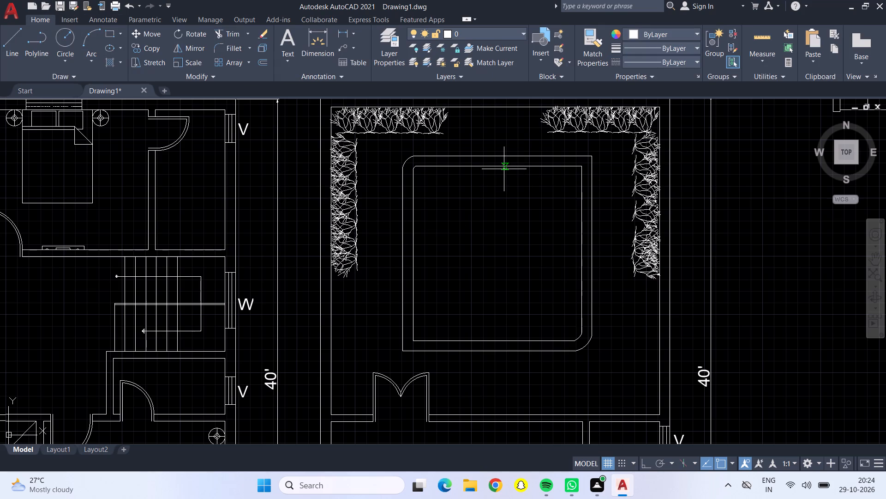
click(497, 167)
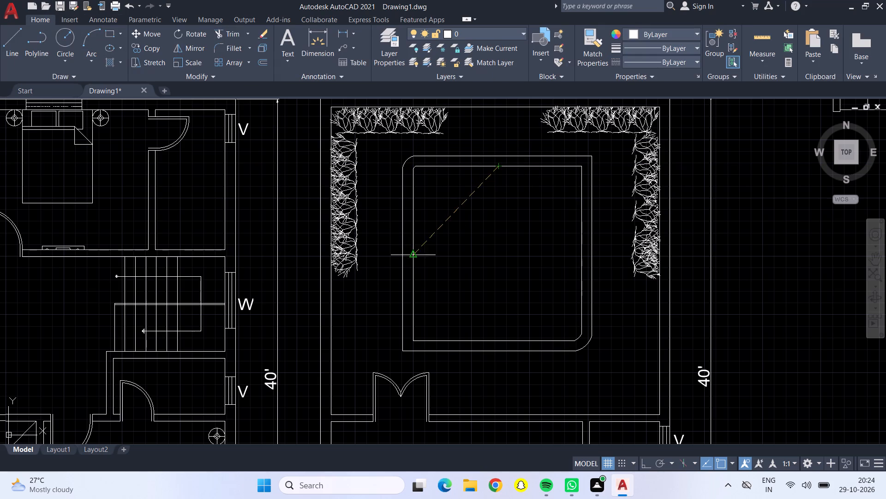
click(413, 262)
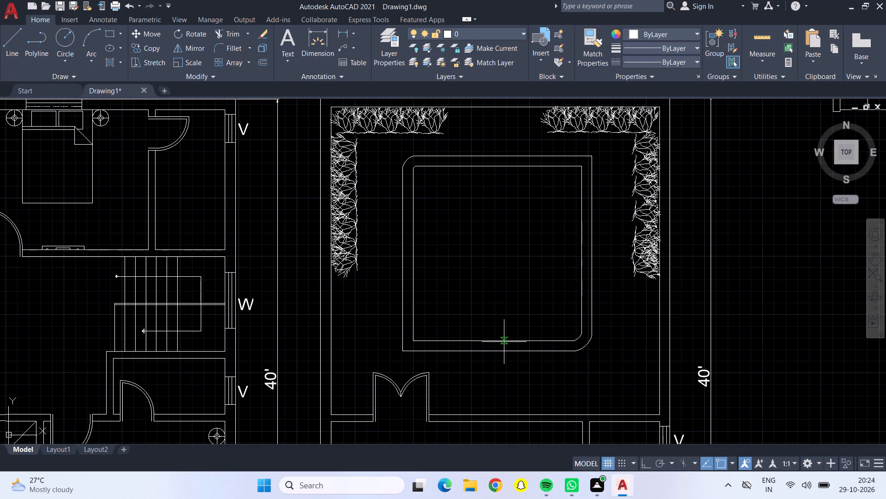
click(501, 341)
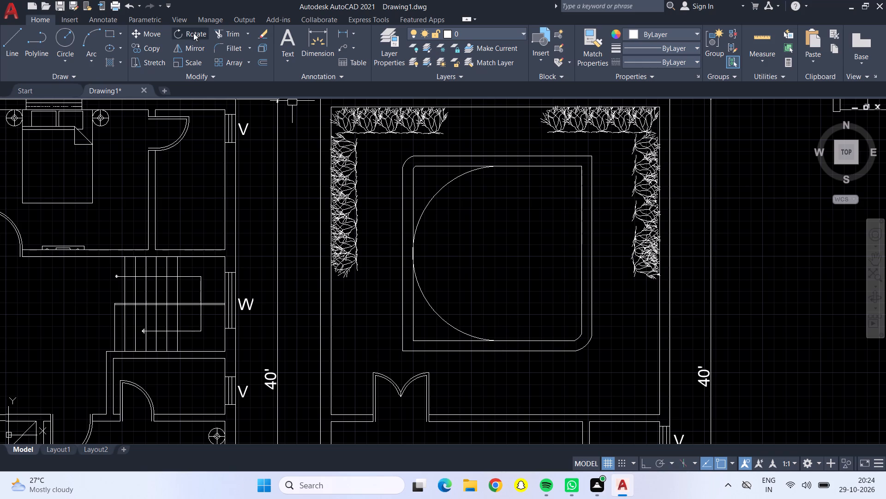
Draw a matching three-point arc from the first arc's top end through the inner rectangle's right edge to its bottom end.
click(94, 38)
click(492, 164)
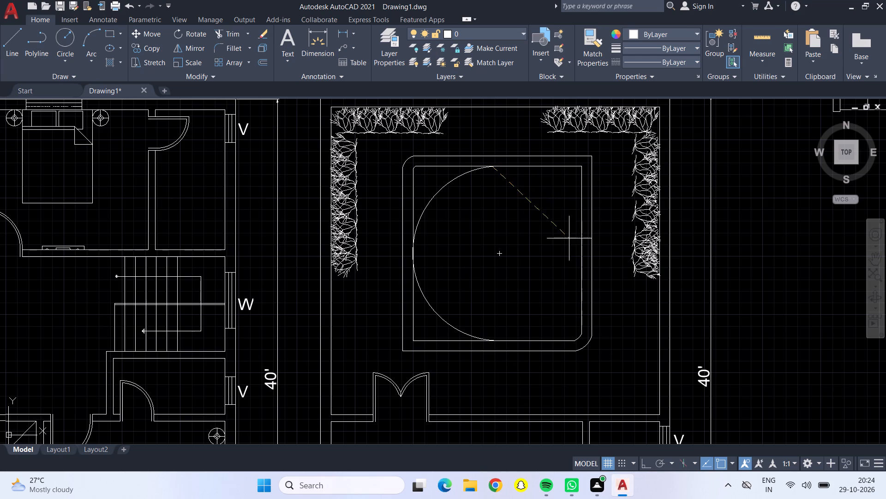
click(579, 253)
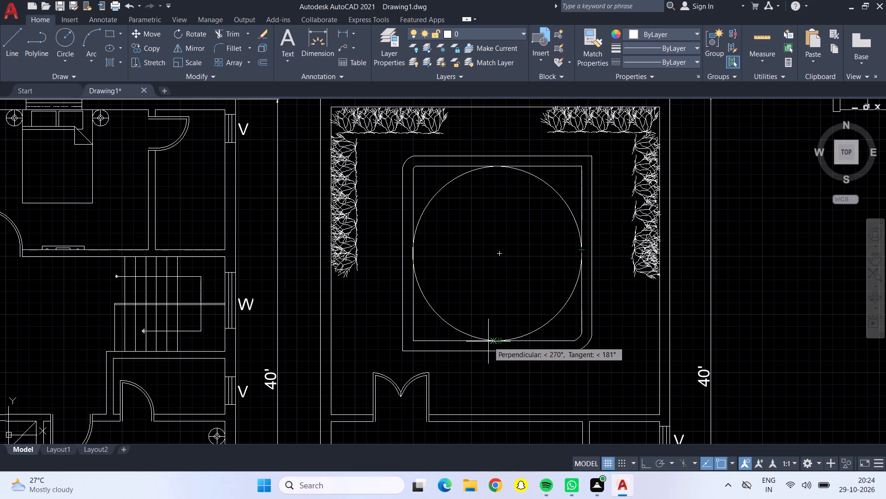
click(494, 341)
scroll(504, 322, down, 1)
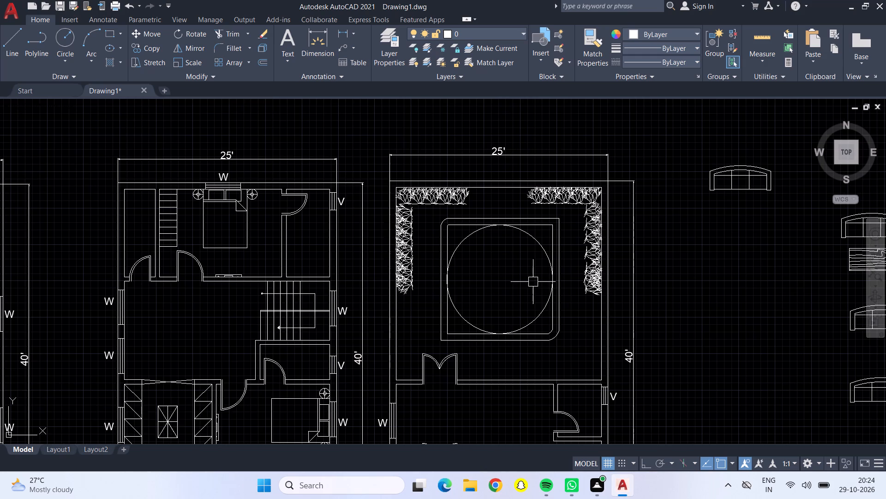
key(Escape)
Draw a diagonal line from the circular outline through the inner rectangle's upper-right corner to the outer rectangle's upper-right corner.
scroll(739, 157, up, 1)
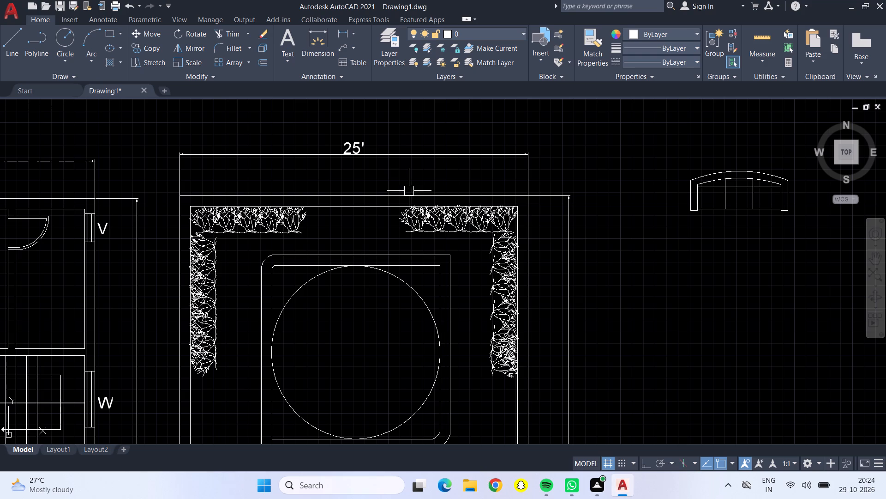
click(18, 36)
scroll(425, 279, up, 2)
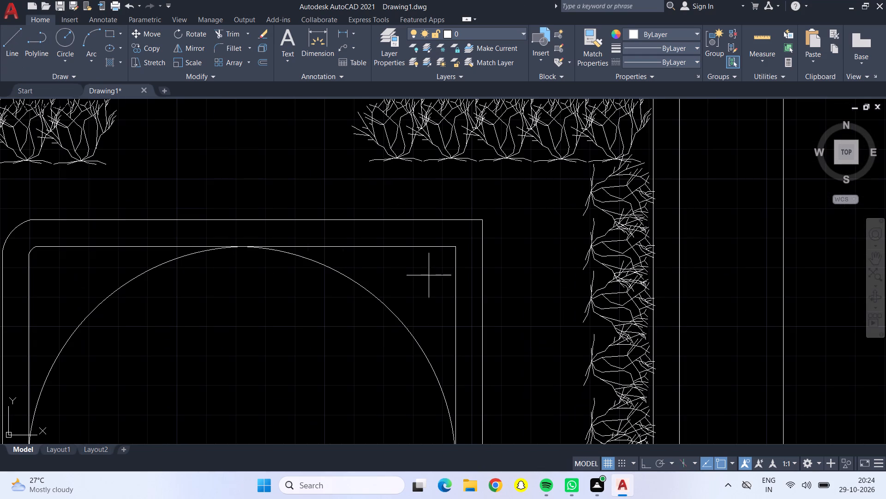
click(456, 249)
click(393, 311)
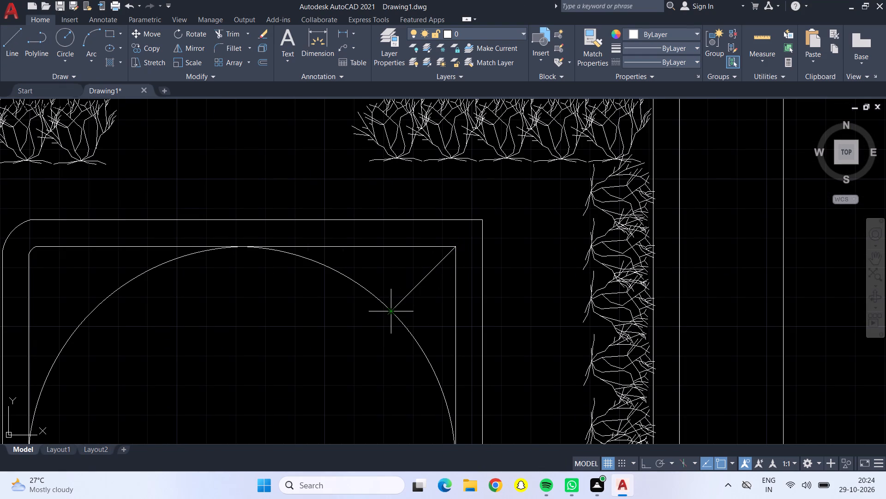
click(481, 219)
key(Escape)
Draw a diagonal line from the outer rectangle's lower-left corner through the inner corner to the circular outline.
click(22, 41)
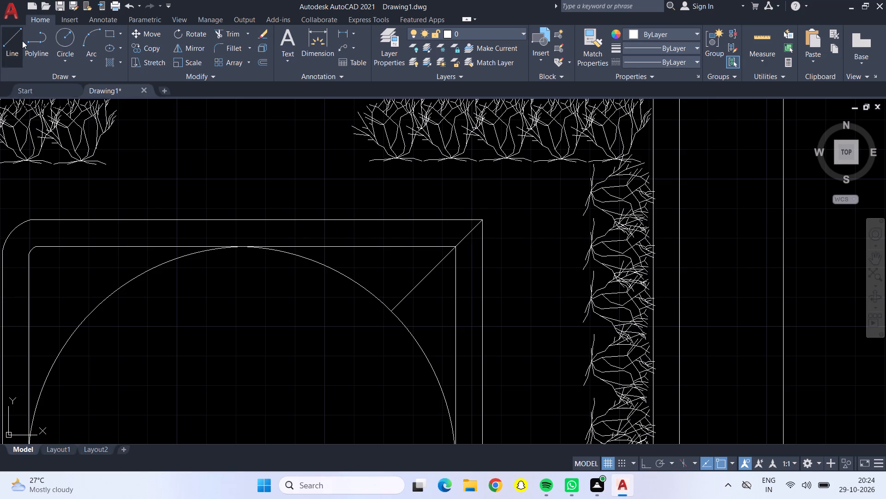
scroll(93, 305, down, 2)
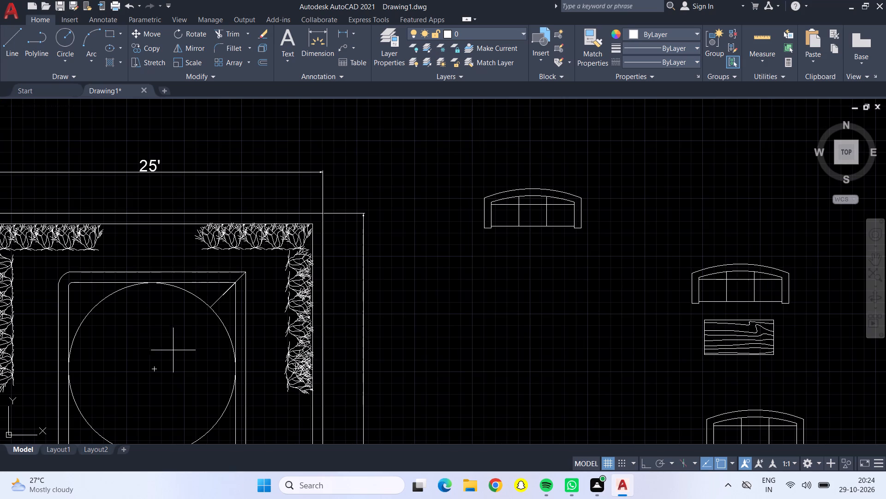
middle_drag(173, 352, 252, 238)
scroll(135, 361, up, 2)
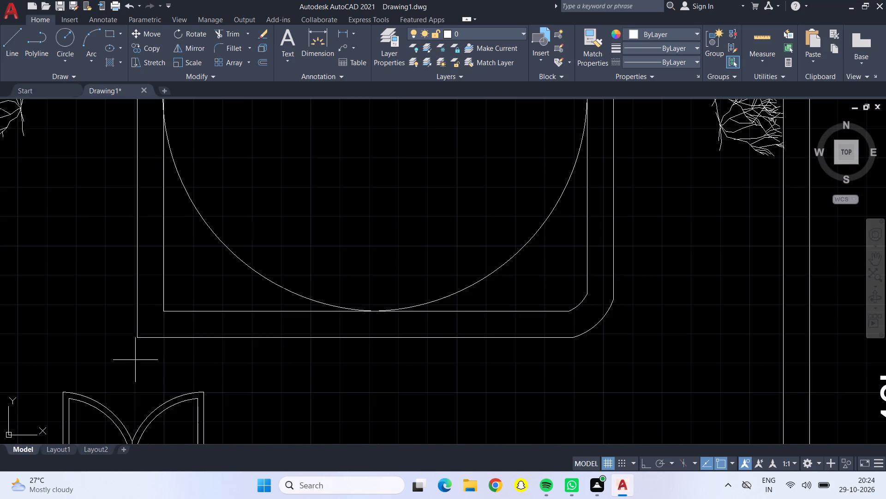
click(136, 341)
click(226, 249)
scroll(226, 250, down, 4)
key(Escape)
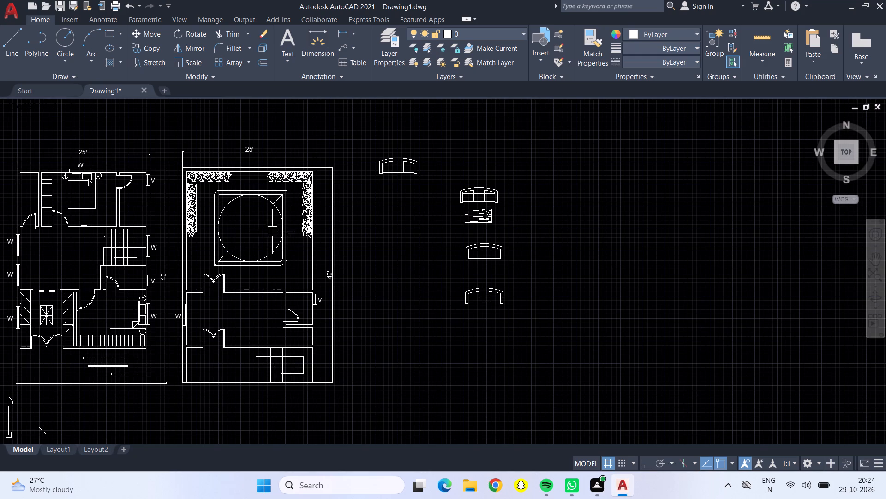
Move the topmost loose sofa from beside the third plan to just inside the top of the circular outline, centred horizontally.
middle_drag(249, 218, 330, 271)
scroll(327, 276, up, 1)
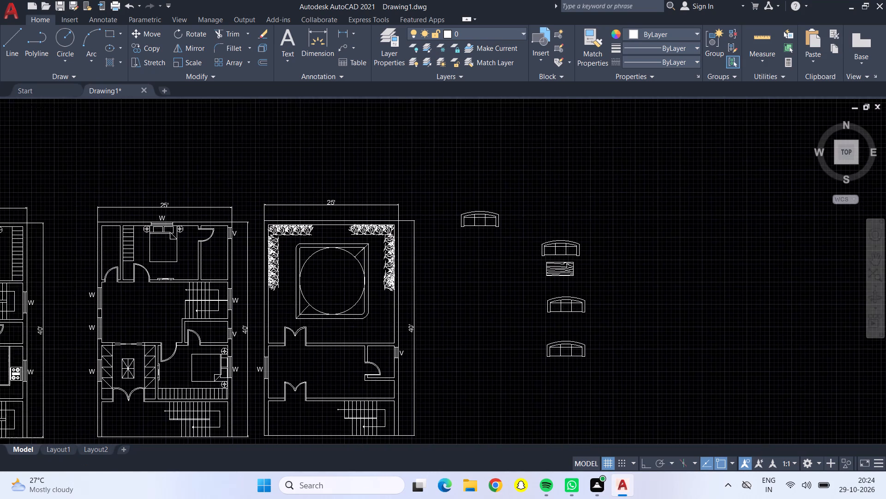
scroll(301, 242, up, 3)
scroll(266, 232, down, 1)
scroll(229, 219, up, 1)
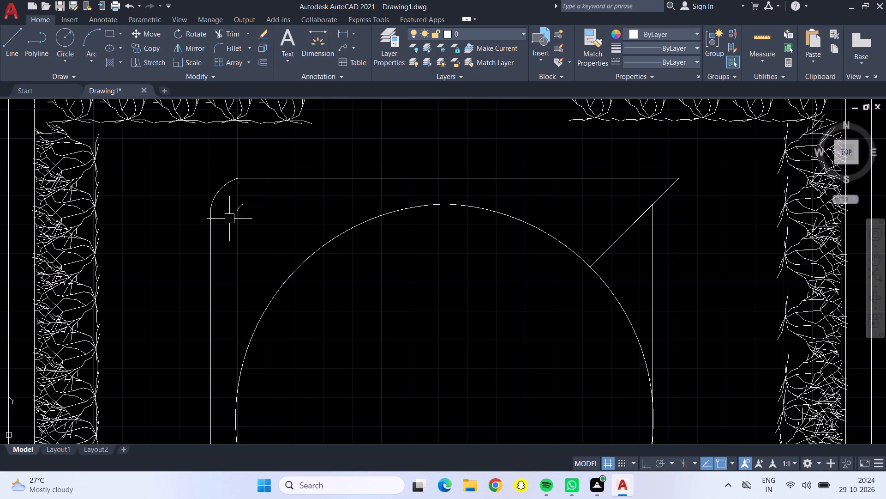
scroll(232, 216, down, 2)
scroll(278, 273, down, 1)
middle_drag(279, 273, 387, 301)
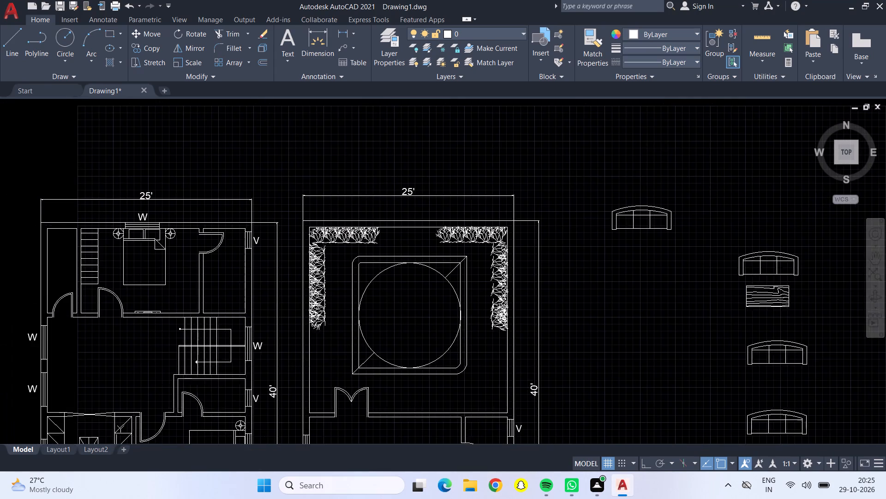
middle_drag(387, 301, 393, 245)
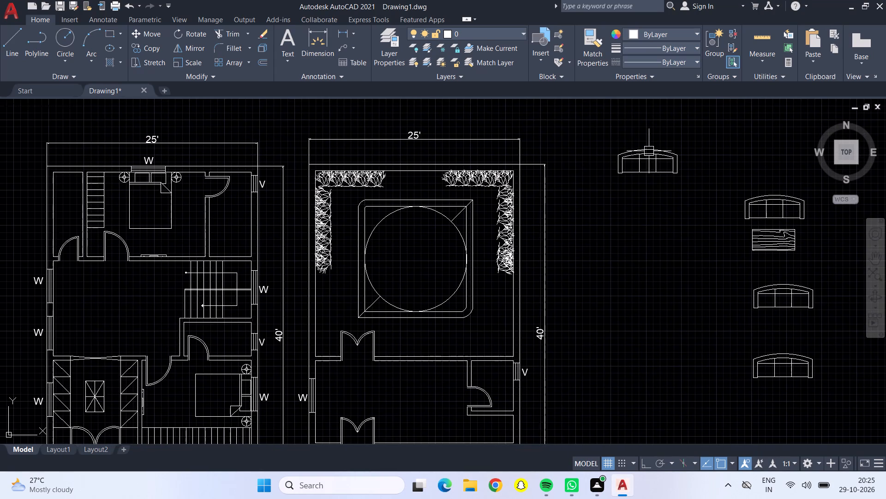
click(649, 151)
click(156, 33)
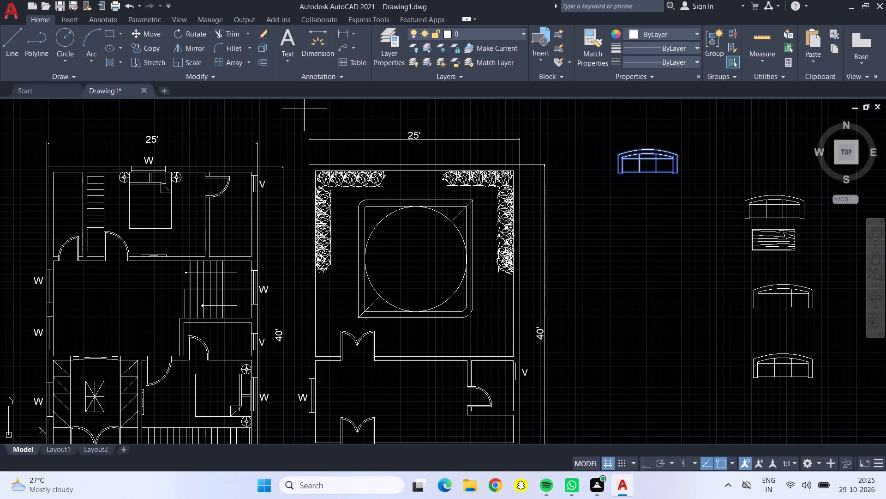
click(646, 150)
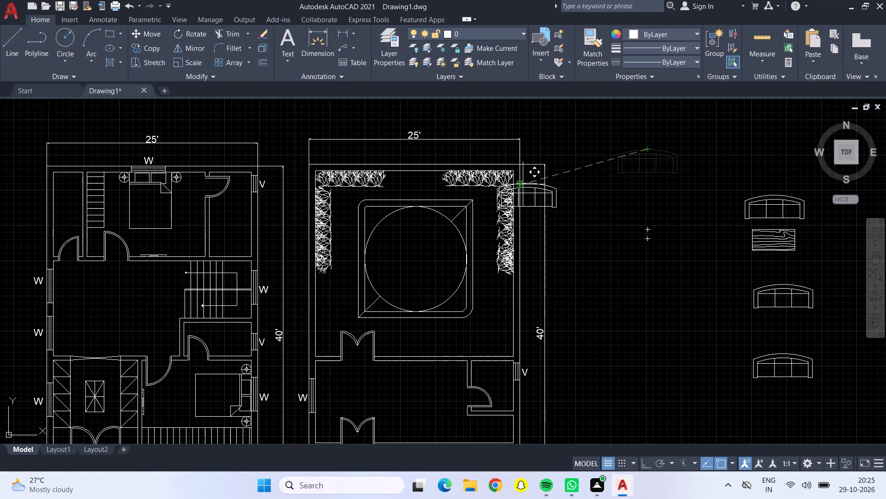
scroll(426, 208, up, 2)
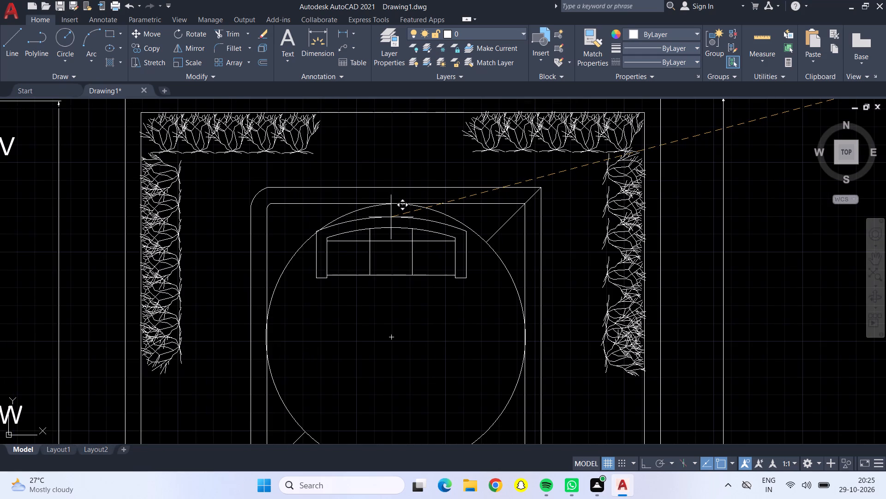
click(393, 217)
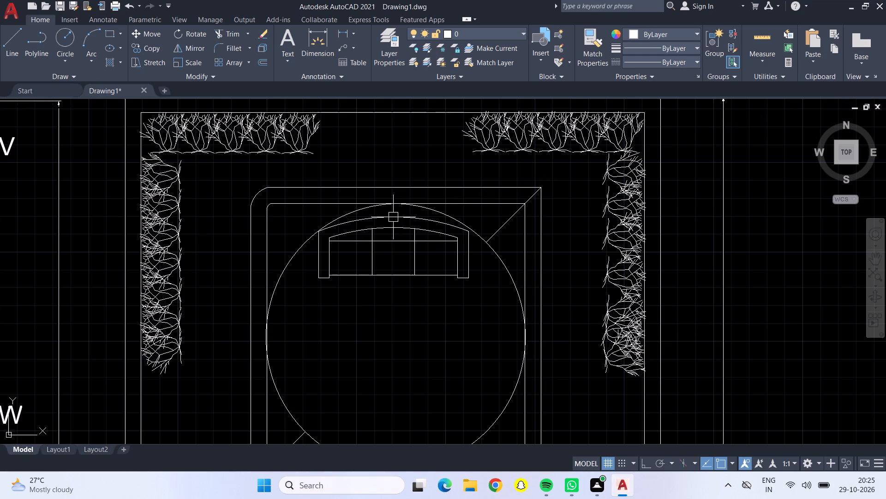
Rotate the loose sofa below the wooden table to 270° so its backrest faces right.
scroll(423, 245, down, 1)
scroll(828, 260, down, 2)
middle_drag(802, 268, 777, 268)
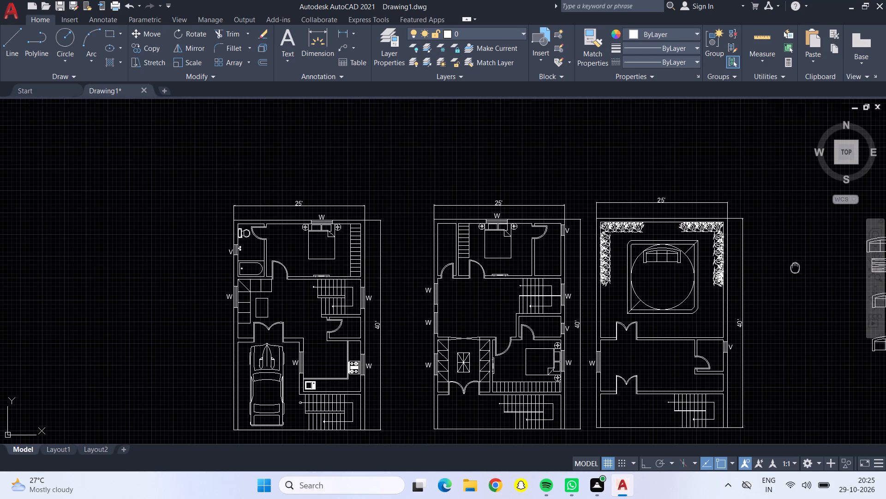
middle_drag(777, 268, 589, 230)
click(676, 274)
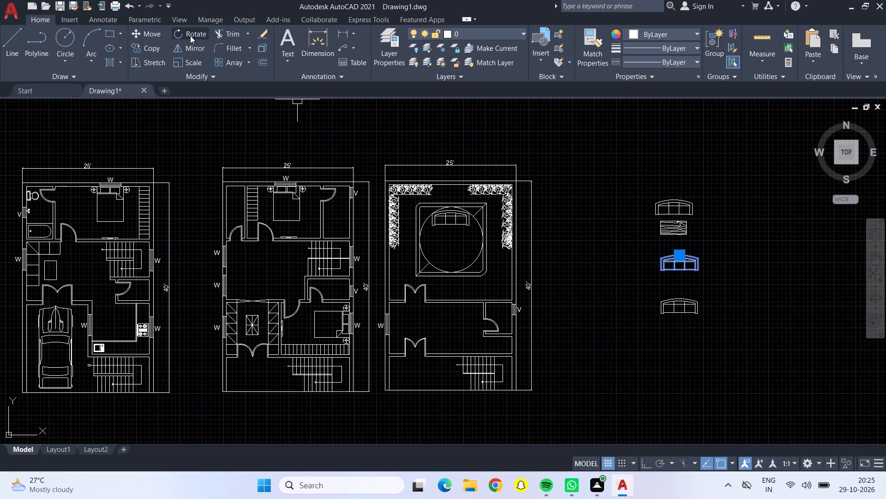
click(190, 36)
click(692, 262)
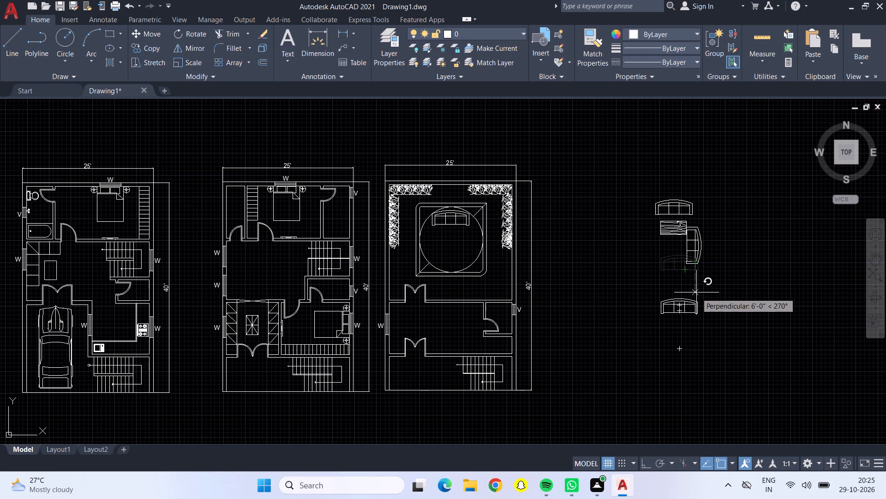
click(695, 290)
Move the rotated loose sofa to just inside the right edge of the third plan's circular outline, centred vertically.
click(694, 257)
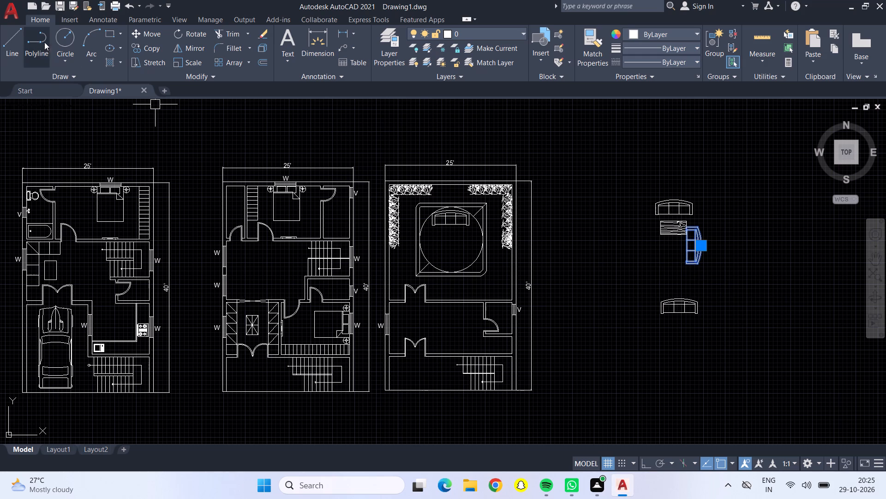
click(137, 33)
click(704, 243)
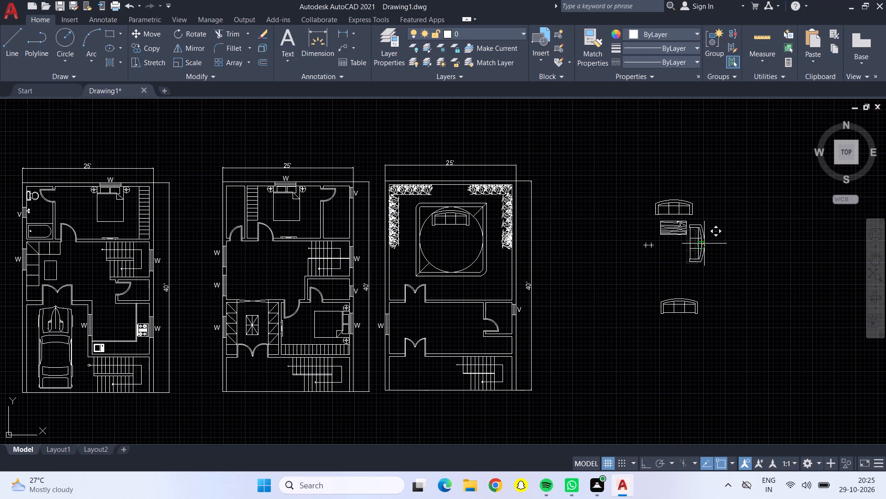
scroll(479, 262, up, 3)
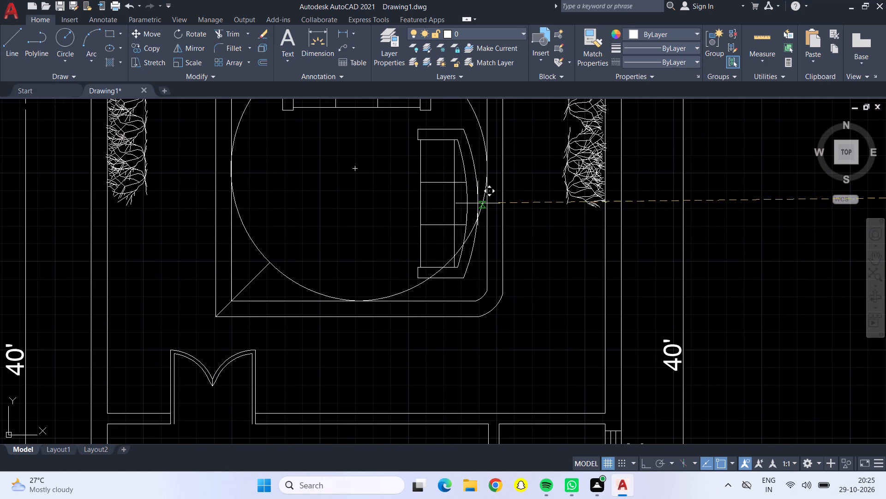
scroll(478, 203, down, 1)
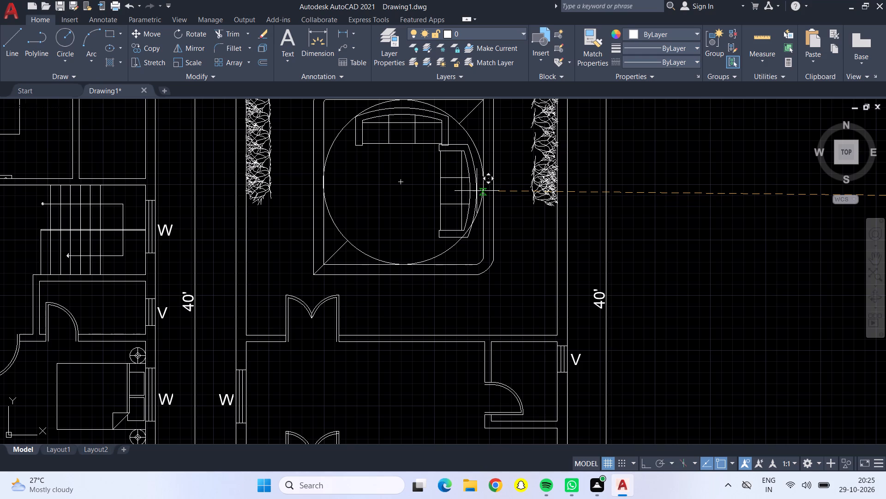
scroll(480, 189, up, 1)
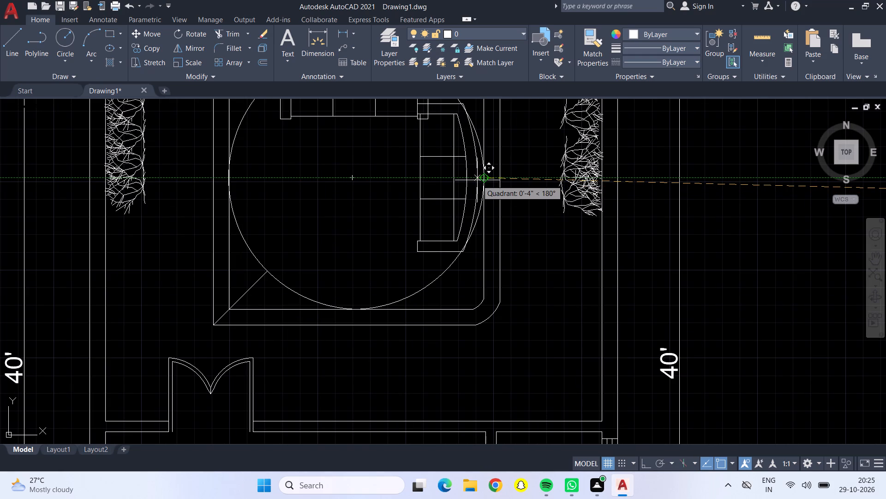
click(477, 180)
Rotate the lowest loose sofa beside the third plan 180° so its backrest faces down.
scroll(479, 186, down, 2)
middle_drag(627, 217, 603, 204)
click(740, 277)
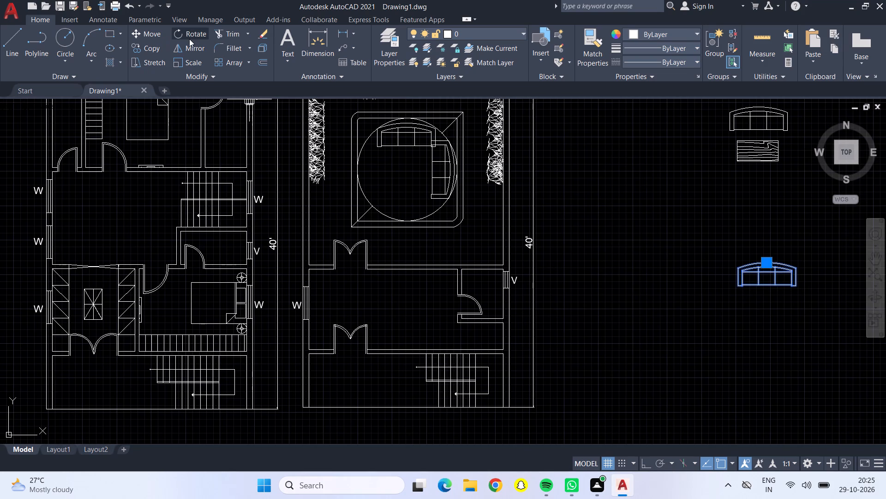
click(189, 38)
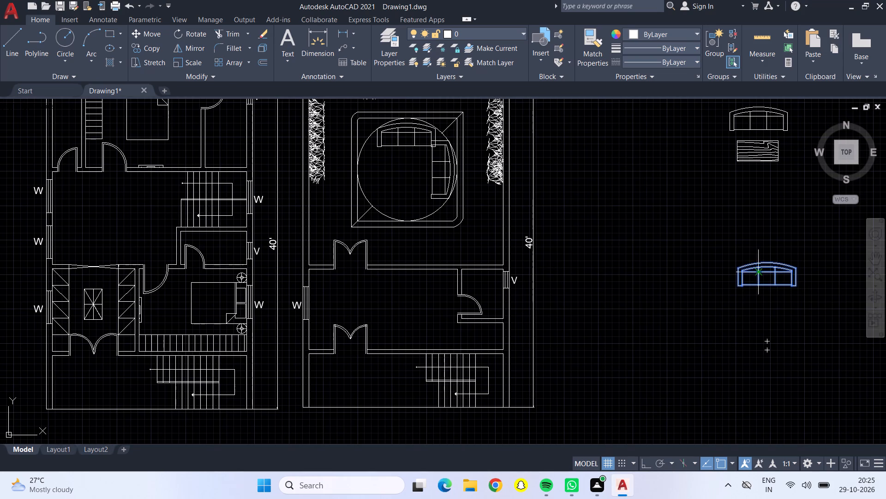
click(759, 272)
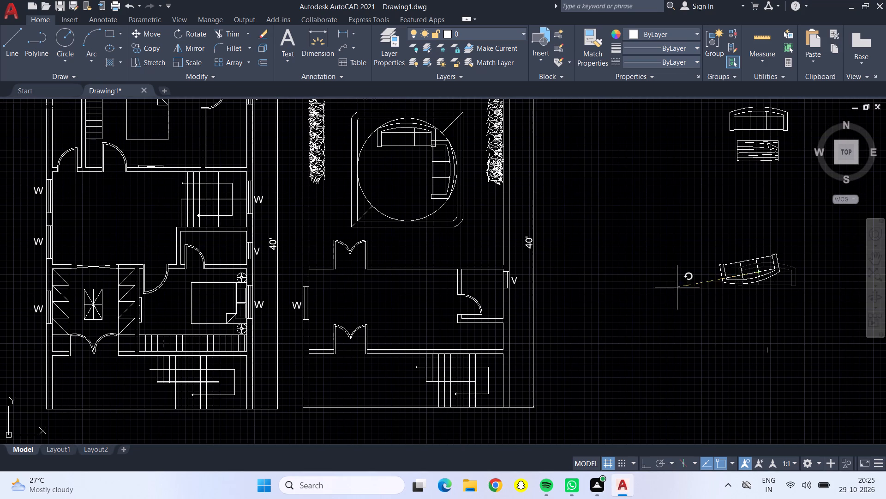
click(745, 275)
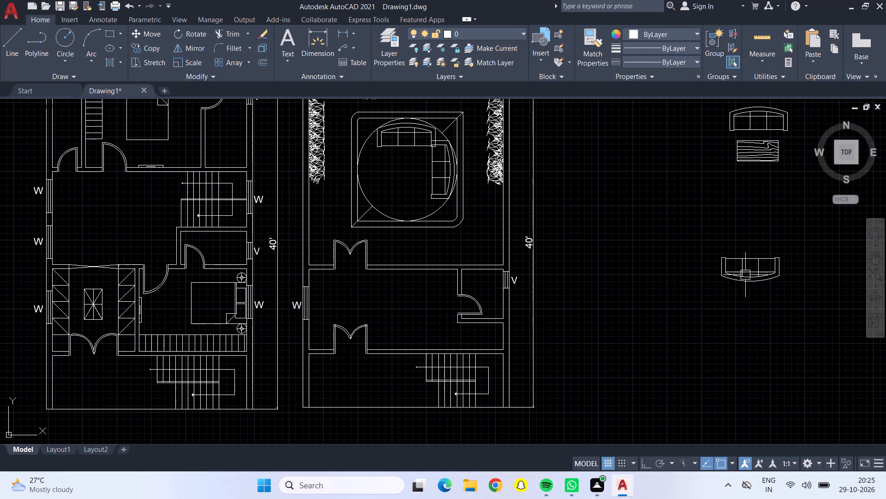
Move the downward-facing loose sofa to just inside the bottom of the circular outline, centred horizontally opposite the top sofa.
click(722, 269)
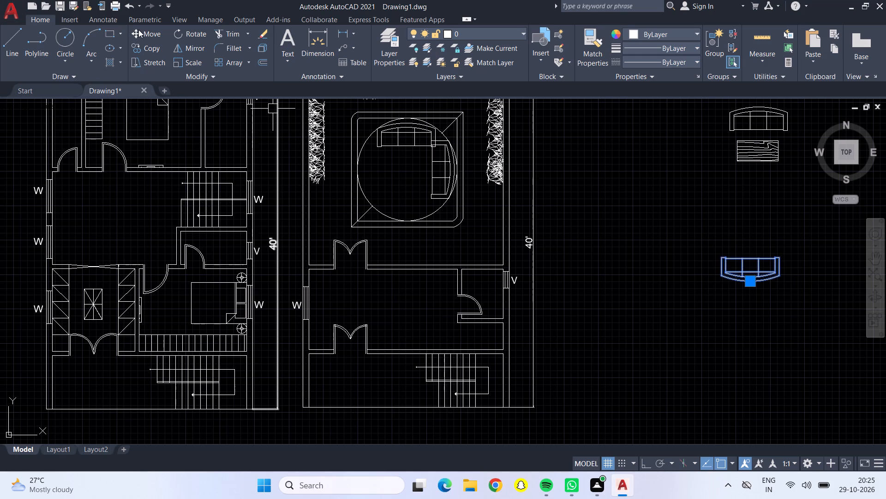
click(138, 30)
click(750, 283)
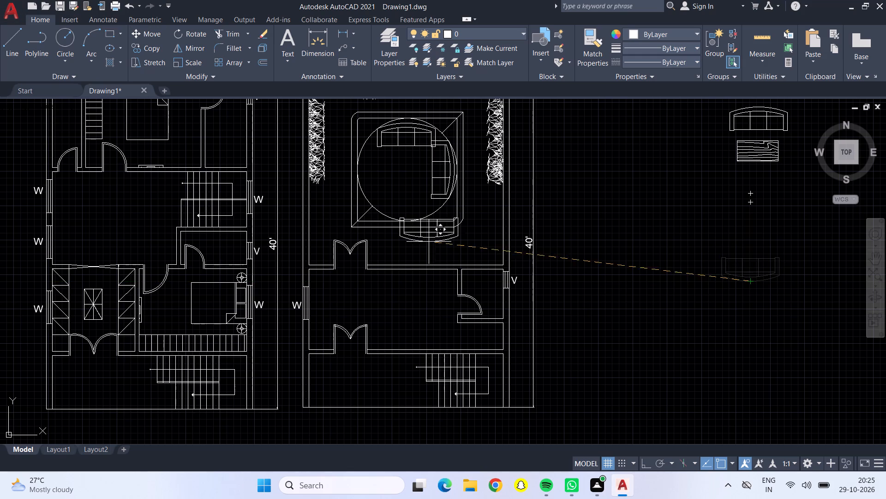
scroll(369, 219, up, 3)
scroll(430, 214, down, 1)
middle_drag(474, 183, 473, 241)
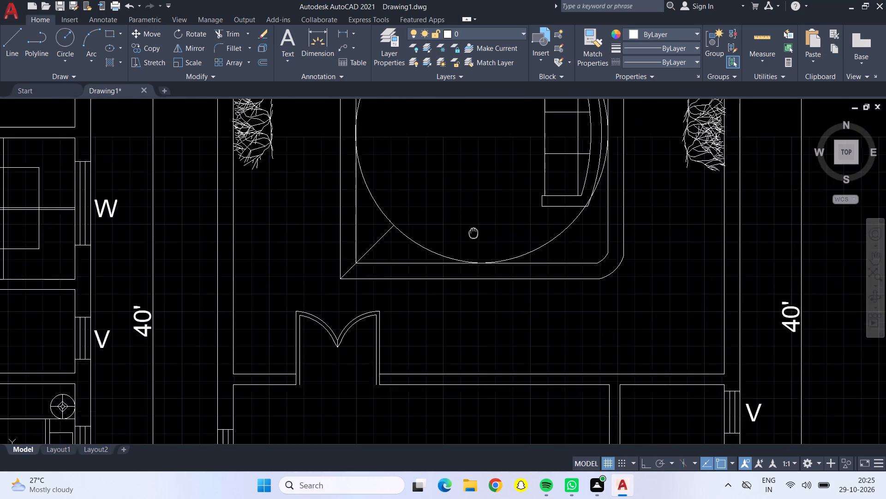
middle_drag(473, 241, 494, 302)
scroll(511, 339, up, 1)
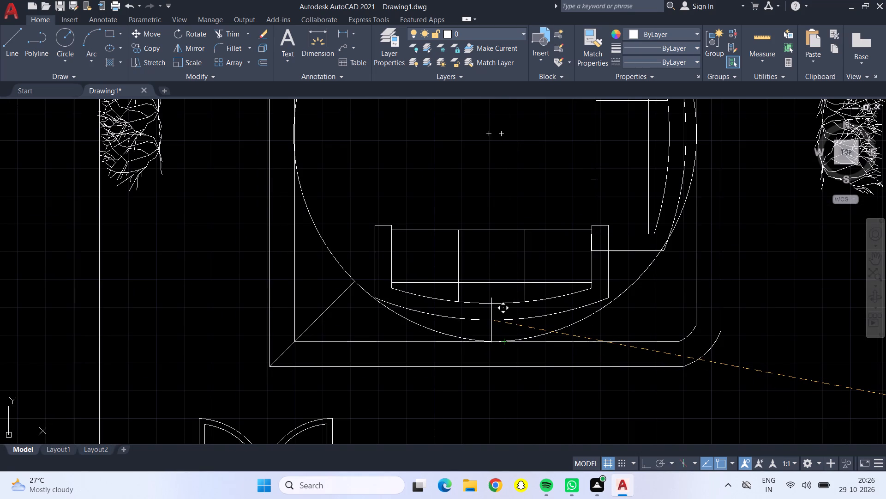
click(491, 320)
Move the loose wooden table into the middle of the circular outline, between the three sofas.
scroll(491, 320, down, 2)
scroll(643, 274, down, 1)
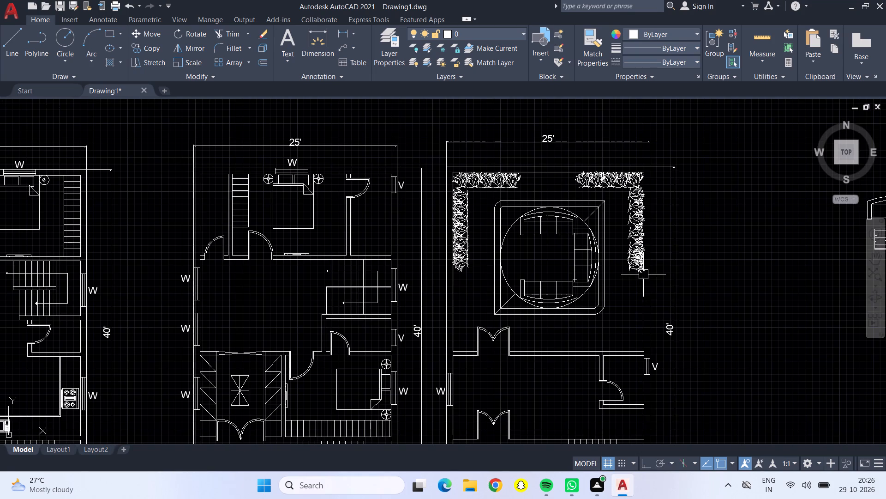
middle_drag(698, 262, 614, 242)
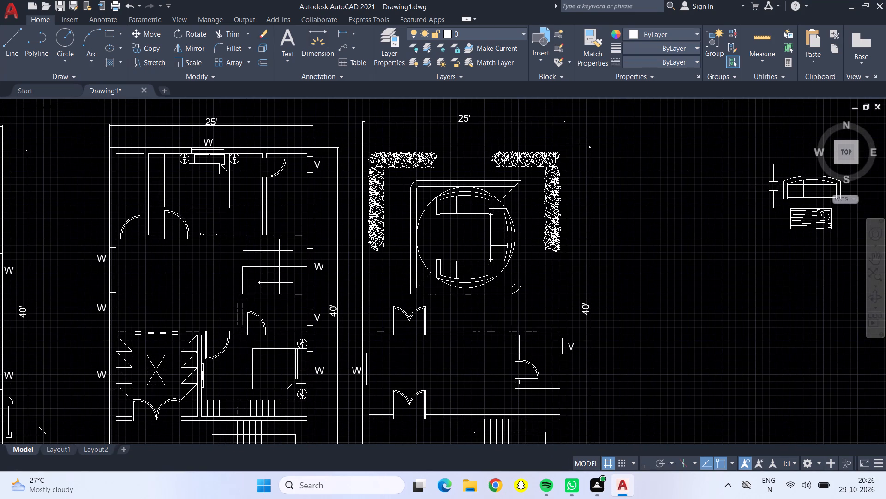
click(779, 183)
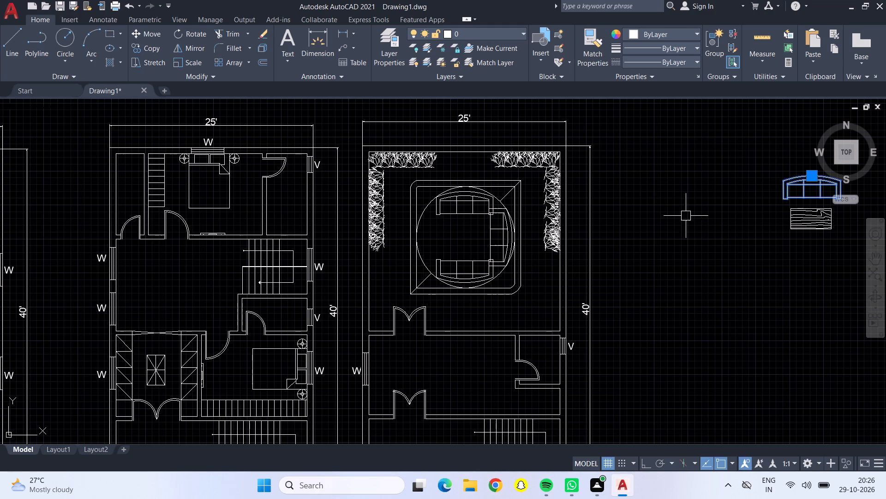
key(Escape)
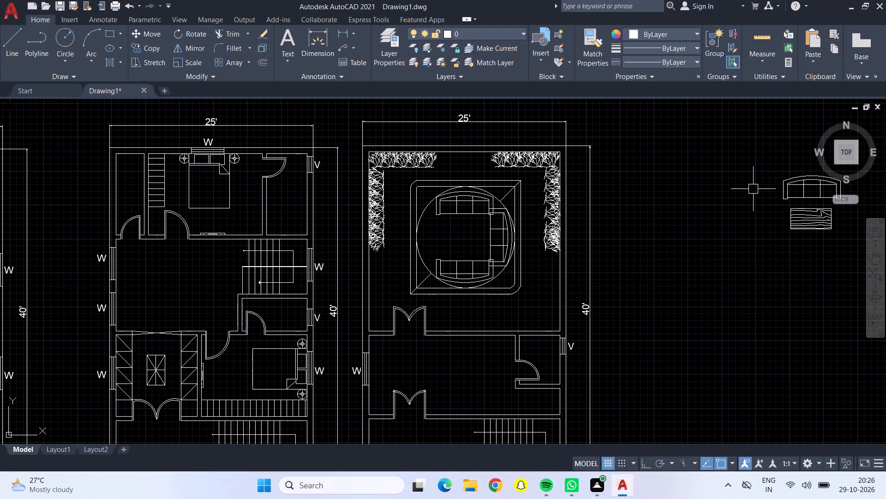
click(808, 219)
click(126, 34)
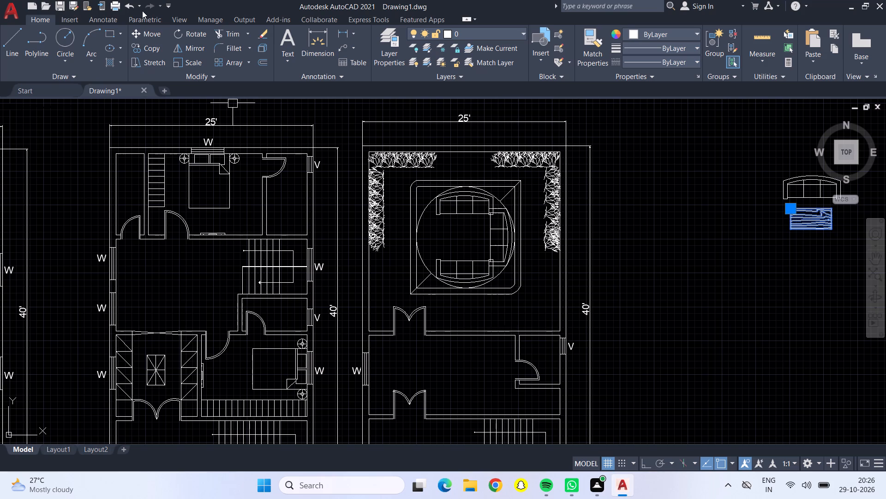
click(146, 28)
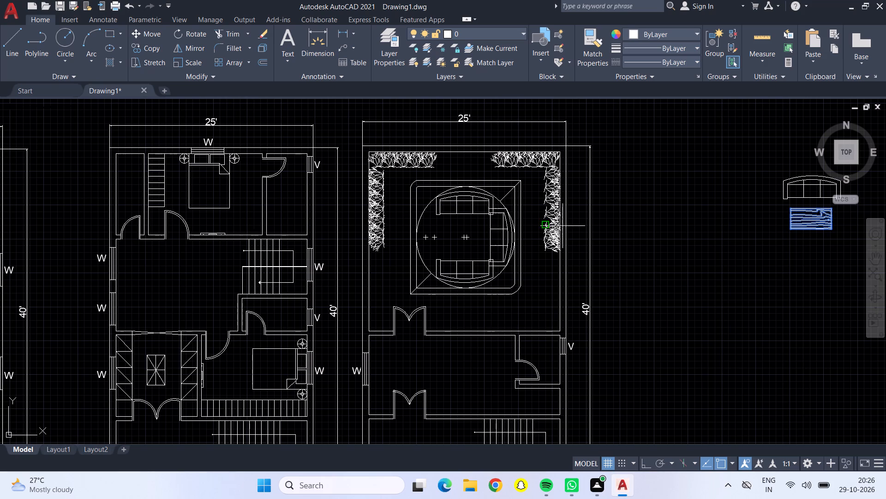
drag(815, 216, 788, 220)
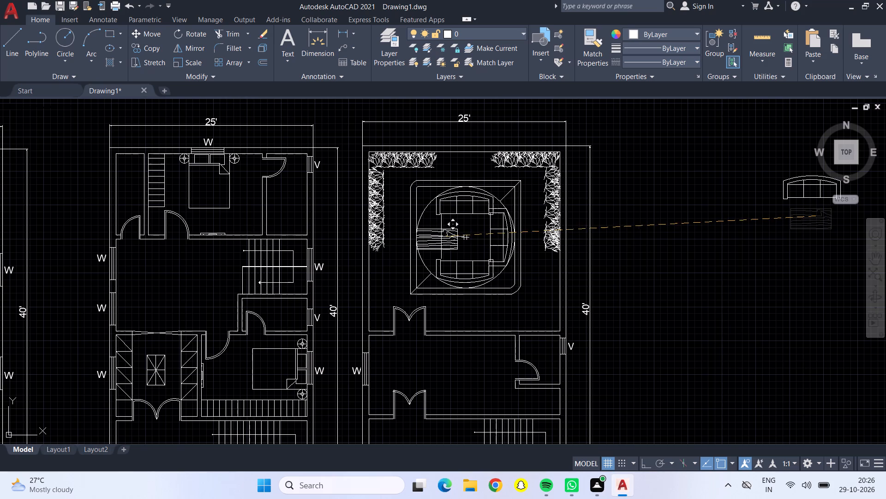
click(463, 234)
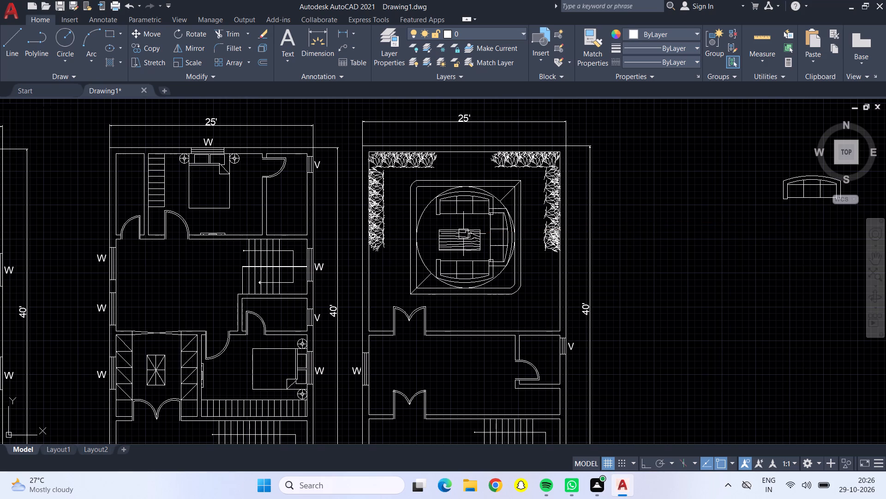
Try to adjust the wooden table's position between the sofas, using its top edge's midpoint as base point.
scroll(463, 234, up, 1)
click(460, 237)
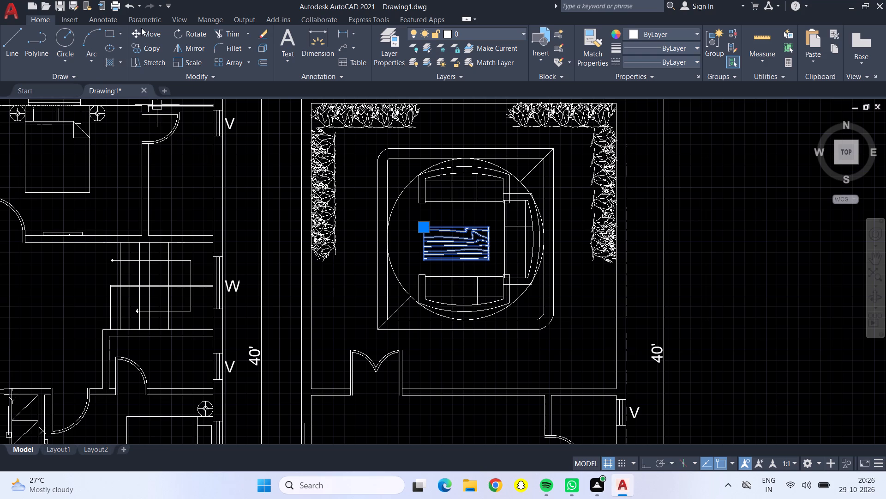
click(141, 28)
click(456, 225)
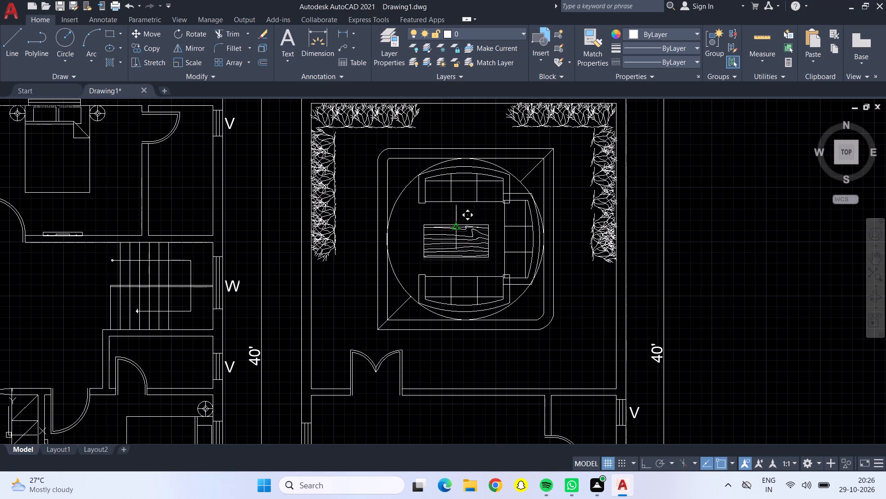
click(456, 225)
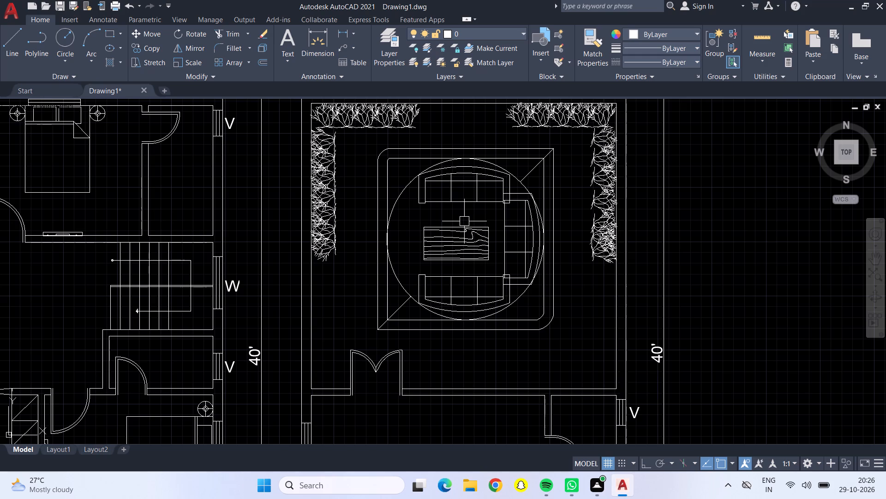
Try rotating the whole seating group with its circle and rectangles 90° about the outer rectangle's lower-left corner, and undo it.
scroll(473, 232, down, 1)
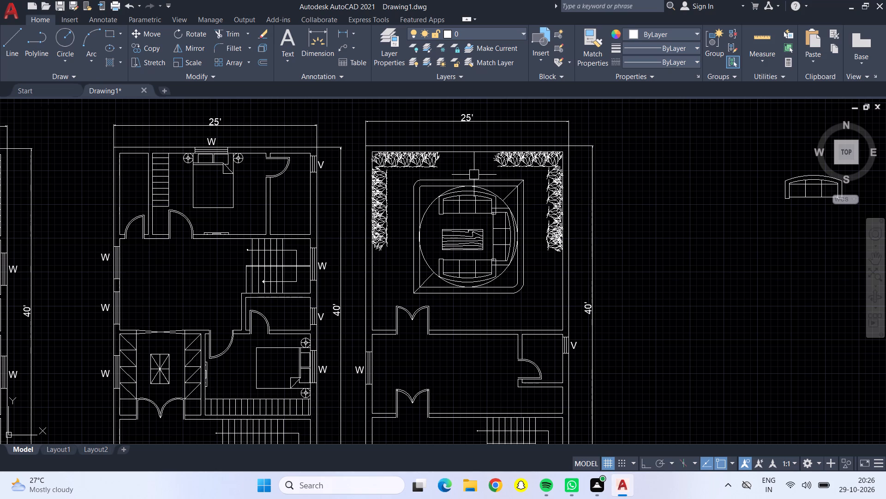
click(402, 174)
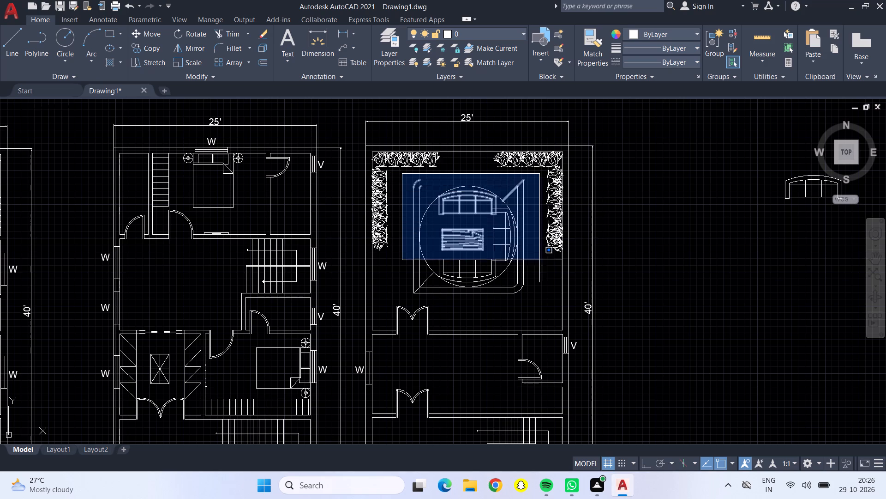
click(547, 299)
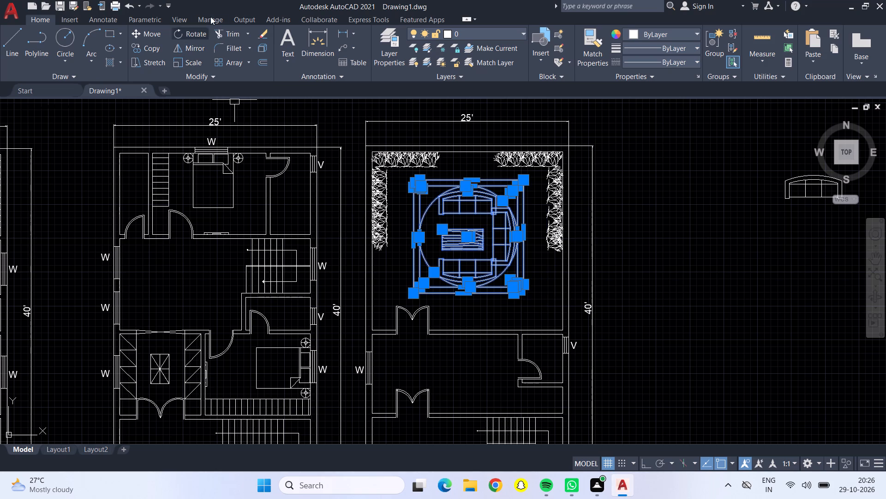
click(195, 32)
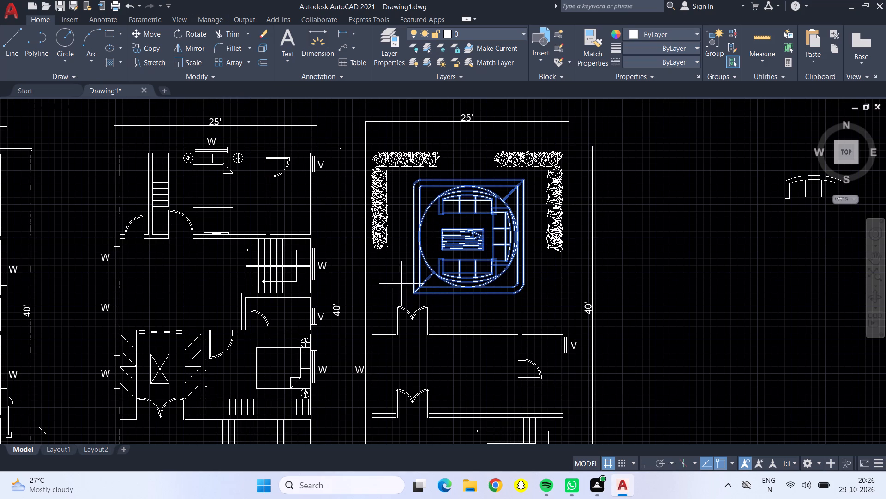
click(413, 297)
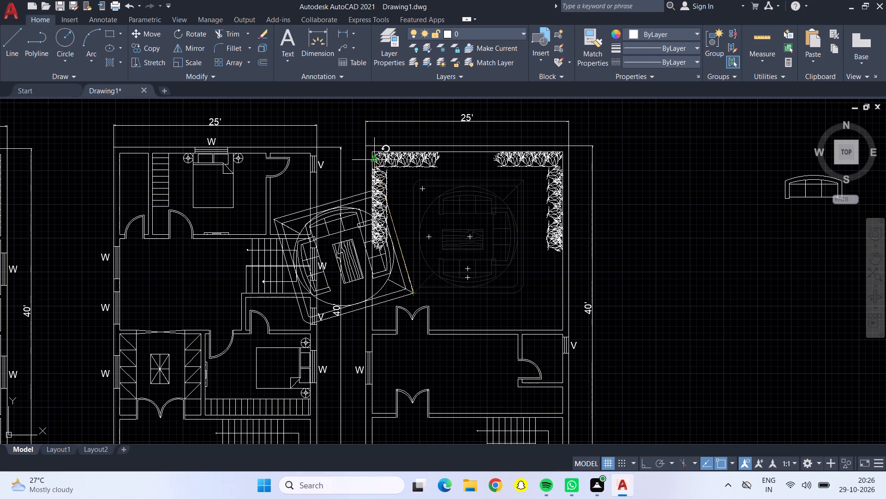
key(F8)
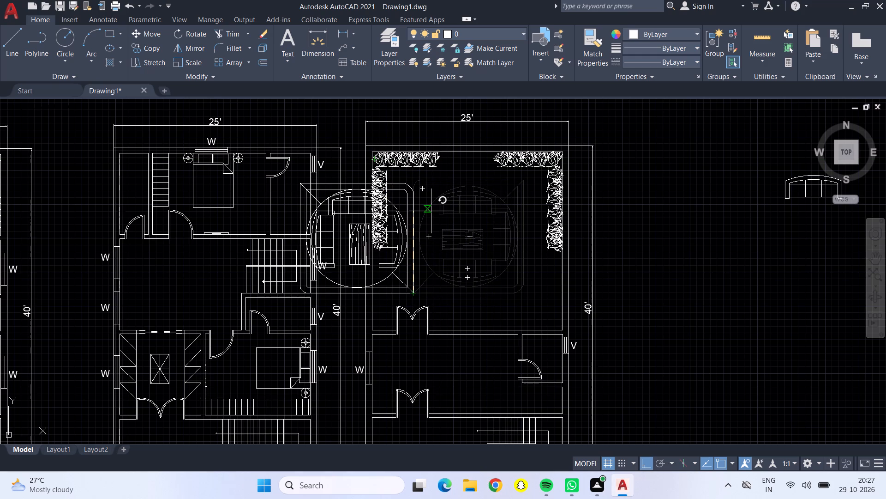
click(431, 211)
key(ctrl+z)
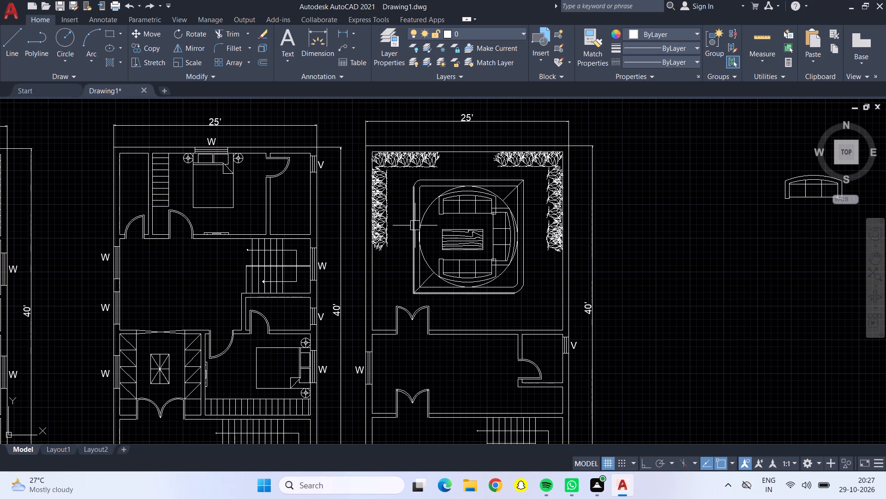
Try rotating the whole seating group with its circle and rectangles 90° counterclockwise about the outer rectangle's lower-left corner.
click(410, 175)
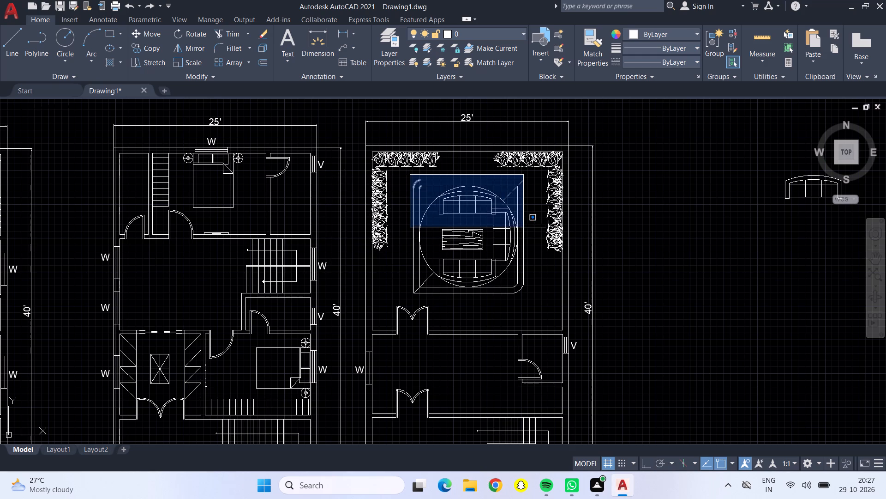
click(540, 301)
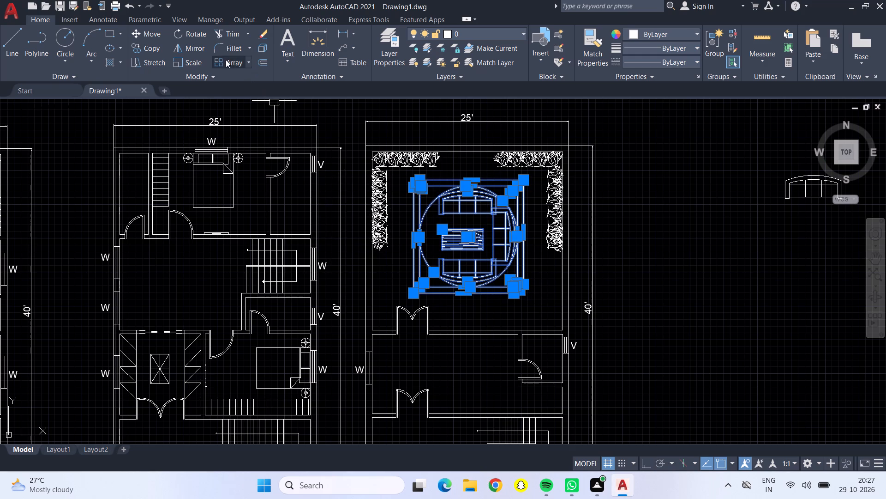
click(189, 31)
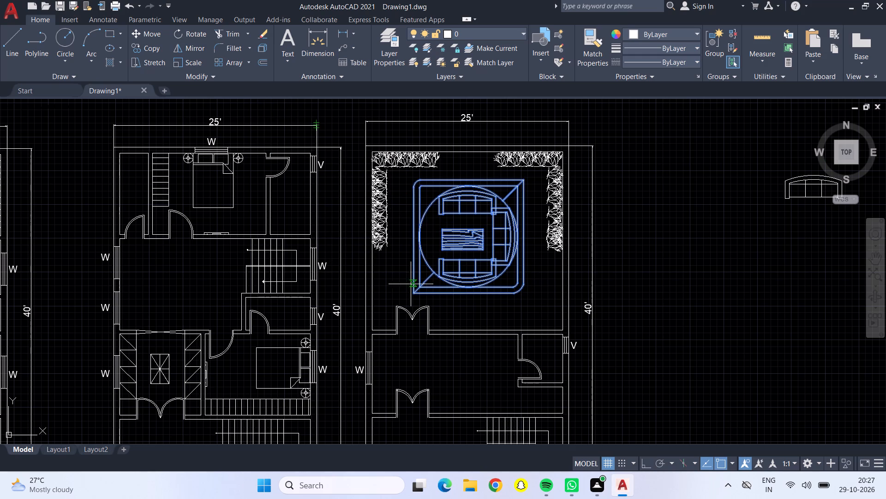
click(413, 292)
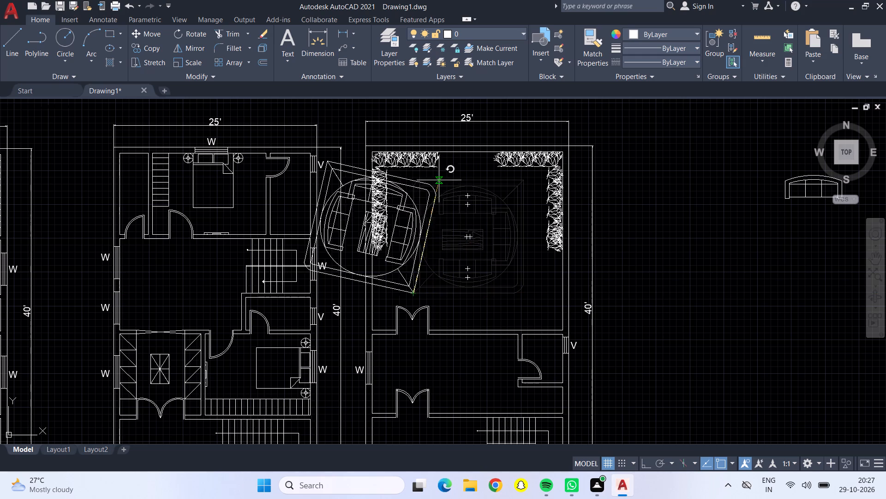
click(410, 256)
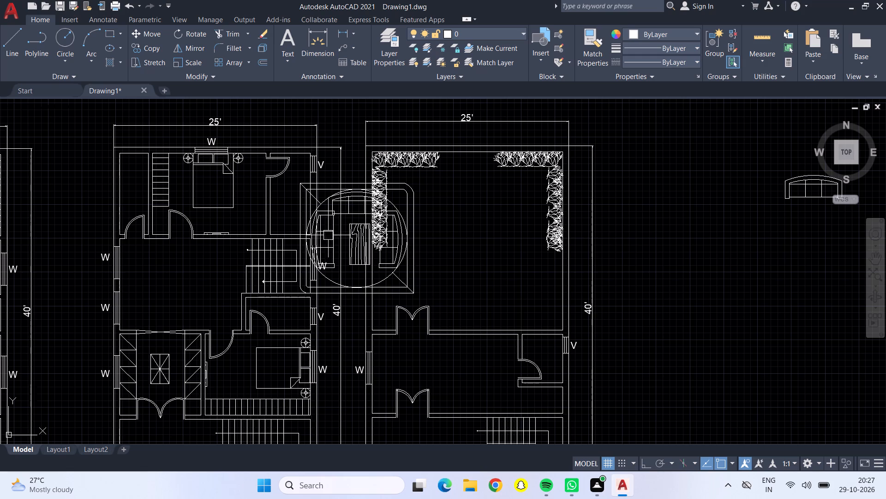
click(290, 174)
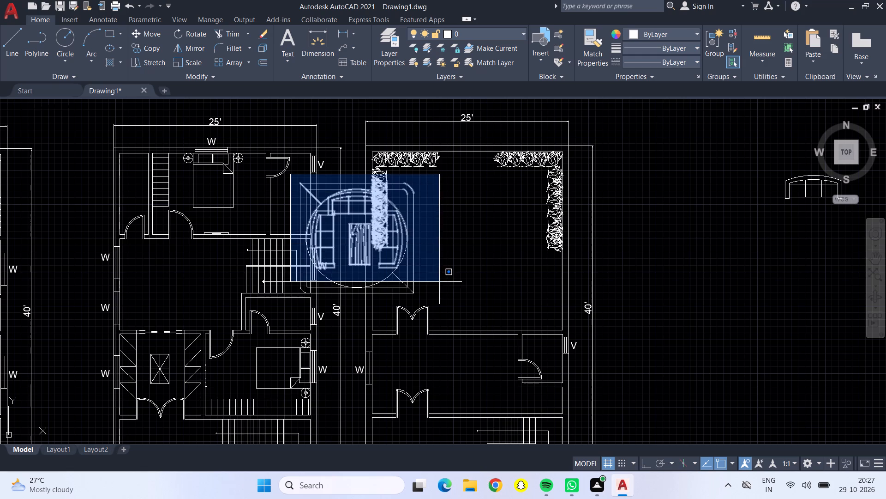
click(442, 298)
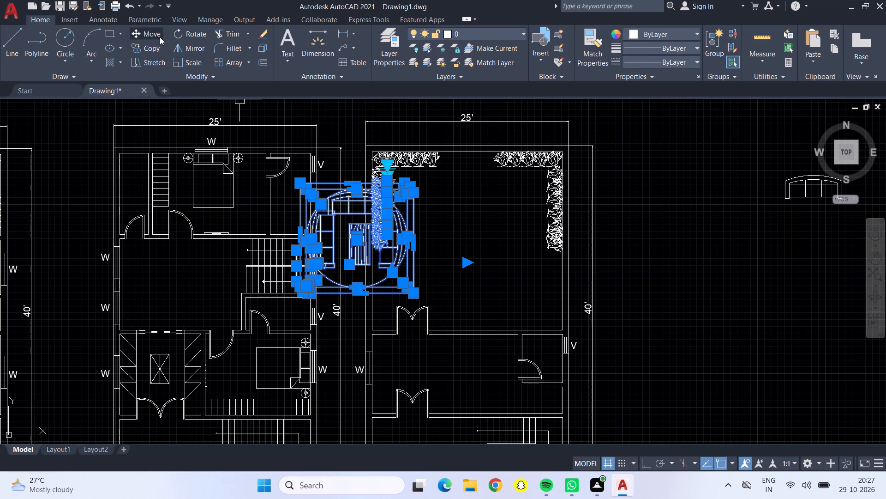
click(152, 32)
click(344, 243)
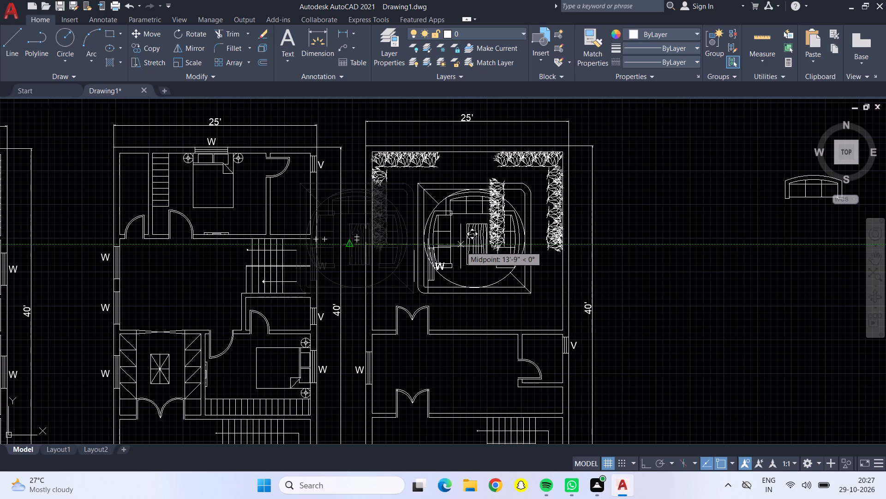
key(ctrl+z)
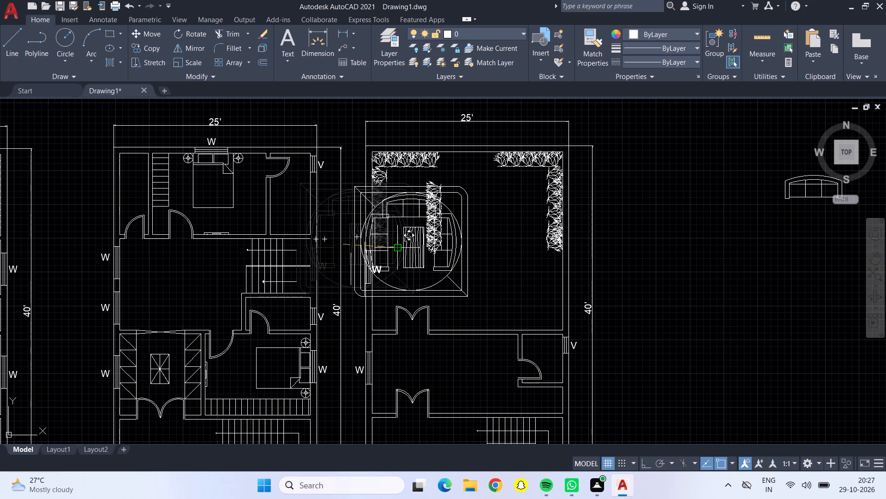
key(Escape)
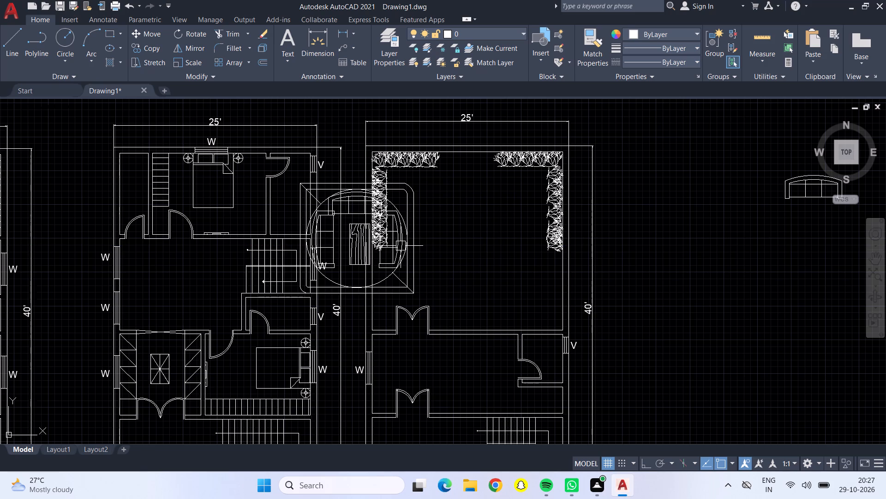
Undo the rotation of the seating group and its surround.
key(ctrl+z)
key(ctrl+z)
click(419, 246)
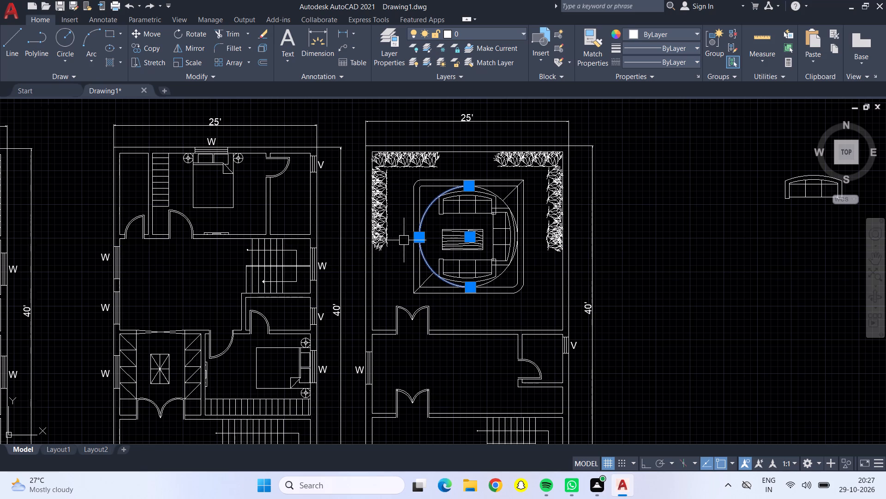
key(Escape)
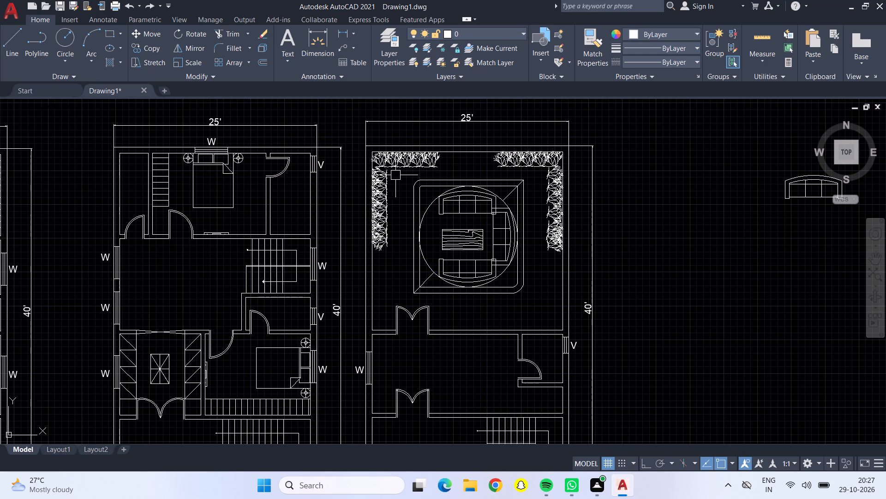
Move the whole seating group with its circle and rectangles out of the third plan into the empty space to its right.
click(404, 175)
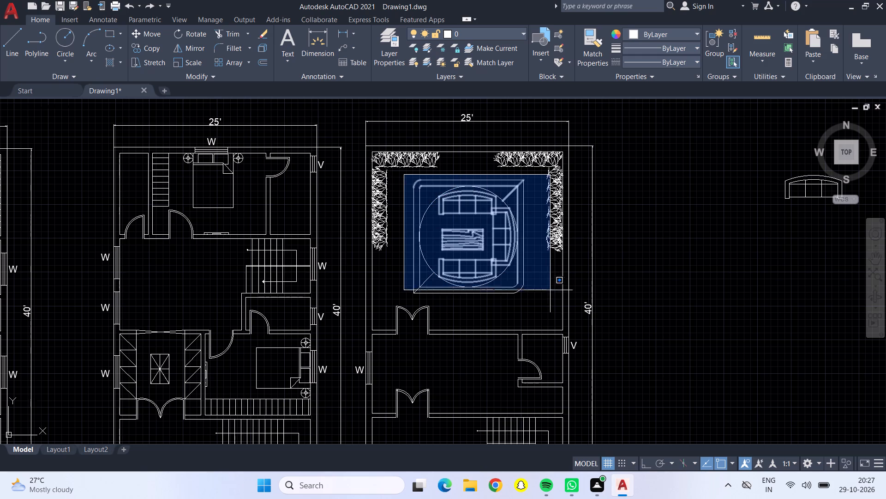
drag(539, 298, 533, 298)
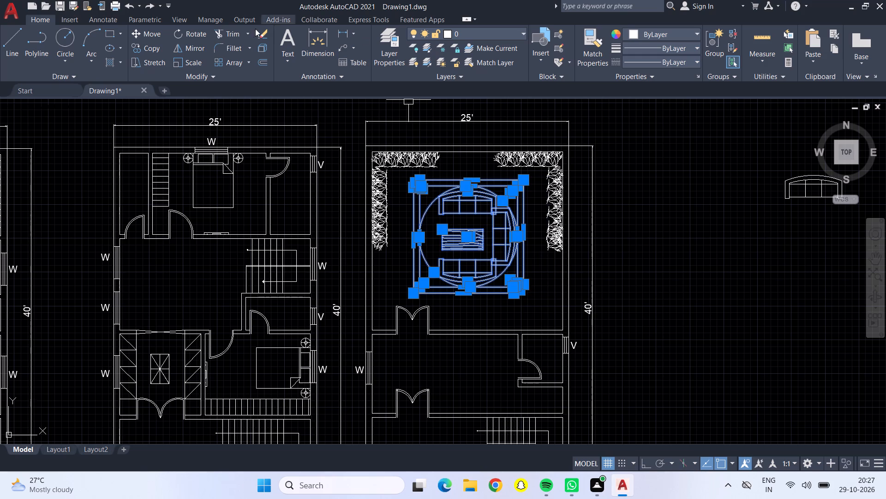
click(161, 30)
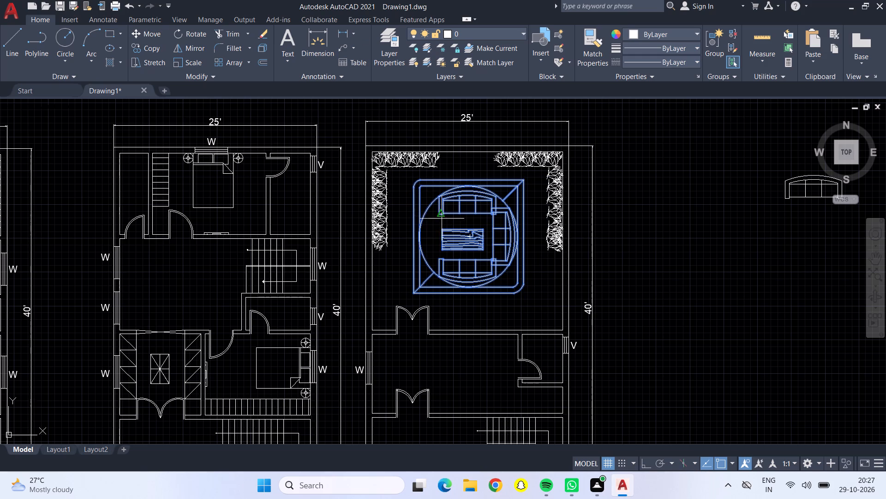
click(442, 219)
click(664, 235)
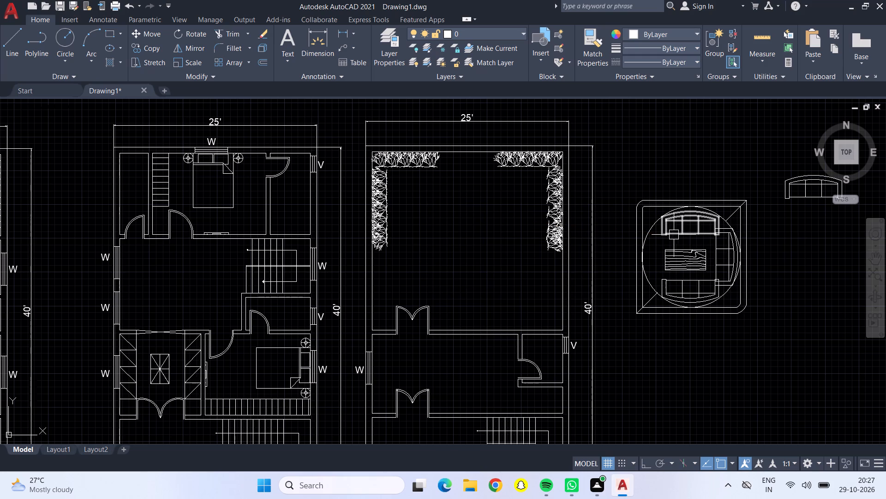
key(Escape)
Rotate the whole seating group with its surround to 270° about the outer rectangle's lower-left corner, with orthogonal constraint on.
click(605, 170)
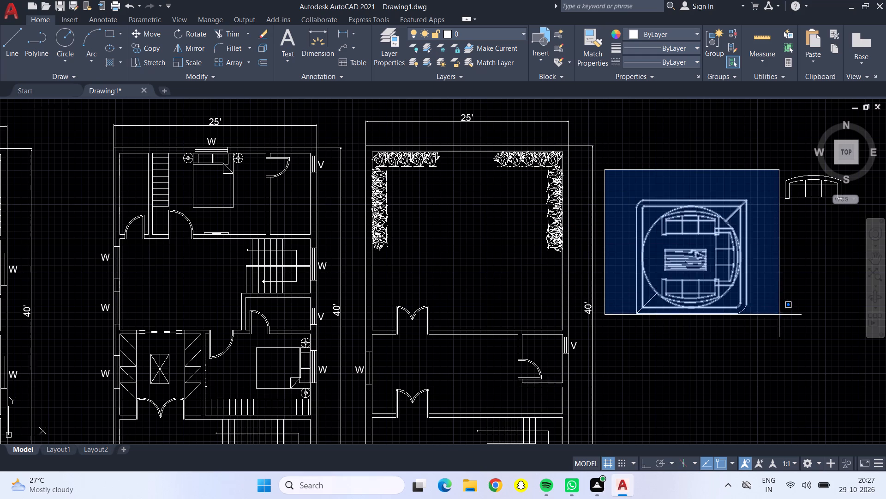
click(779, 318)
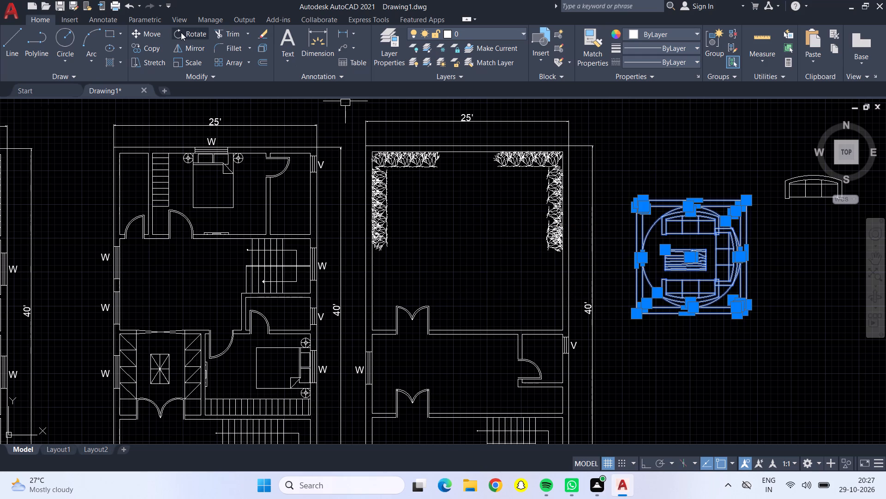
click(181, 32)
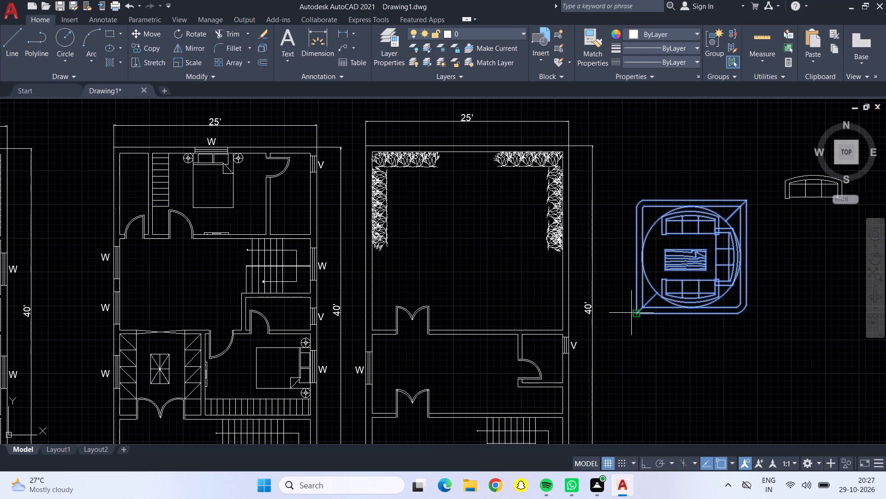
click(631, 313)
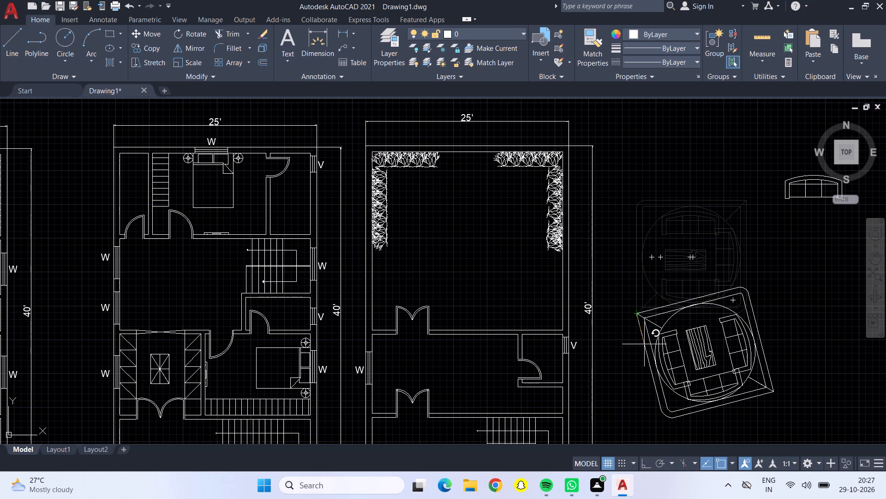
key(F8)
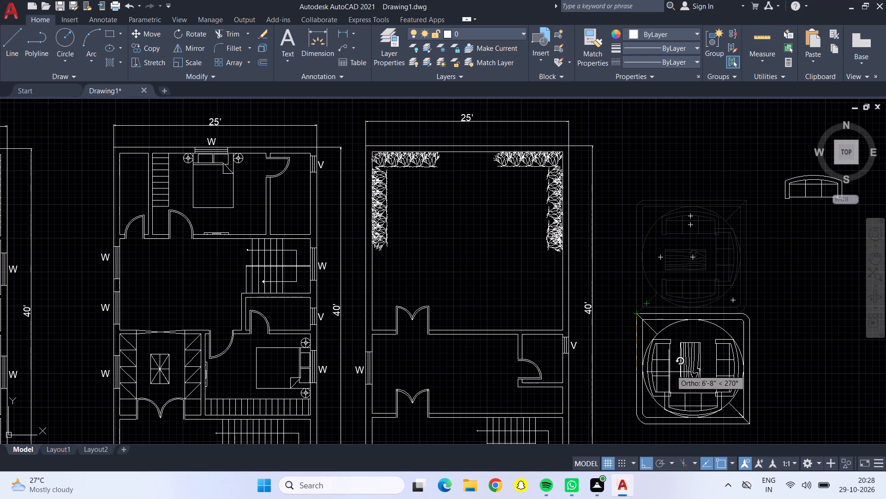
click(654, 383)
click(668, 373)
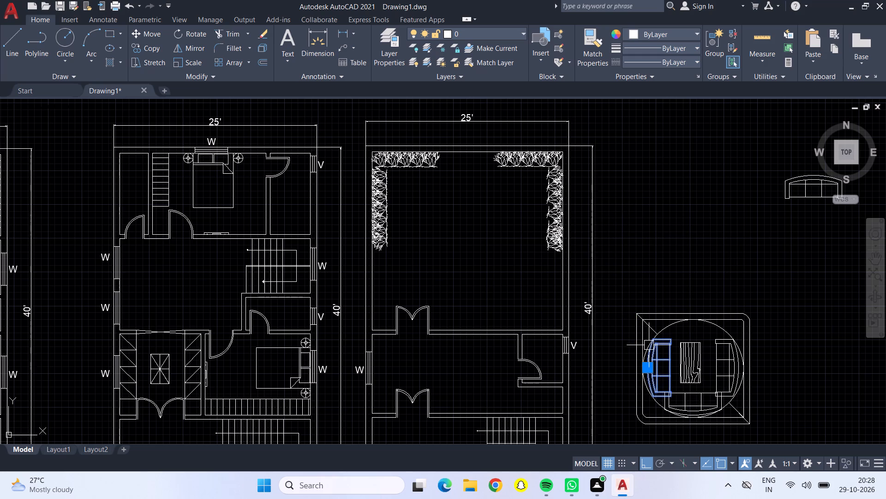
key(Escape)
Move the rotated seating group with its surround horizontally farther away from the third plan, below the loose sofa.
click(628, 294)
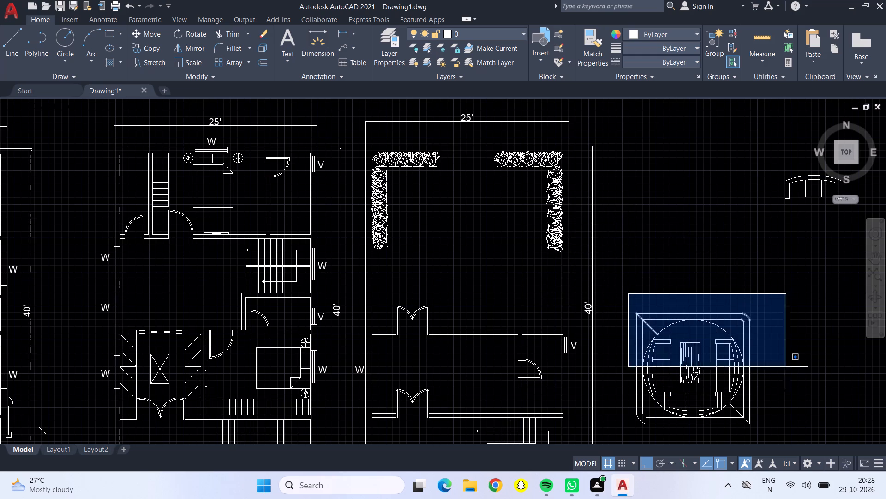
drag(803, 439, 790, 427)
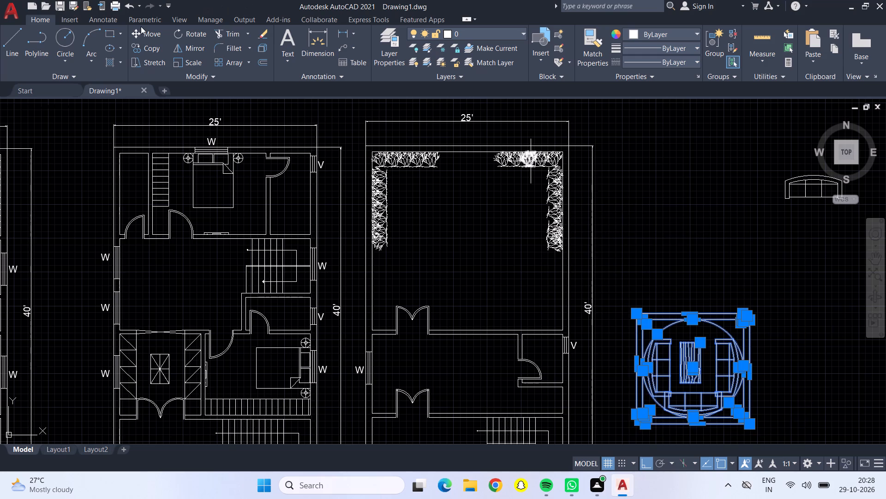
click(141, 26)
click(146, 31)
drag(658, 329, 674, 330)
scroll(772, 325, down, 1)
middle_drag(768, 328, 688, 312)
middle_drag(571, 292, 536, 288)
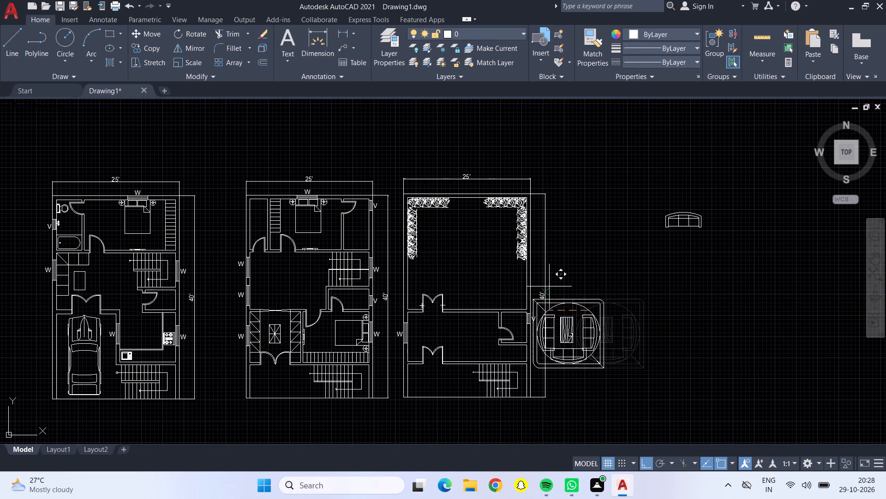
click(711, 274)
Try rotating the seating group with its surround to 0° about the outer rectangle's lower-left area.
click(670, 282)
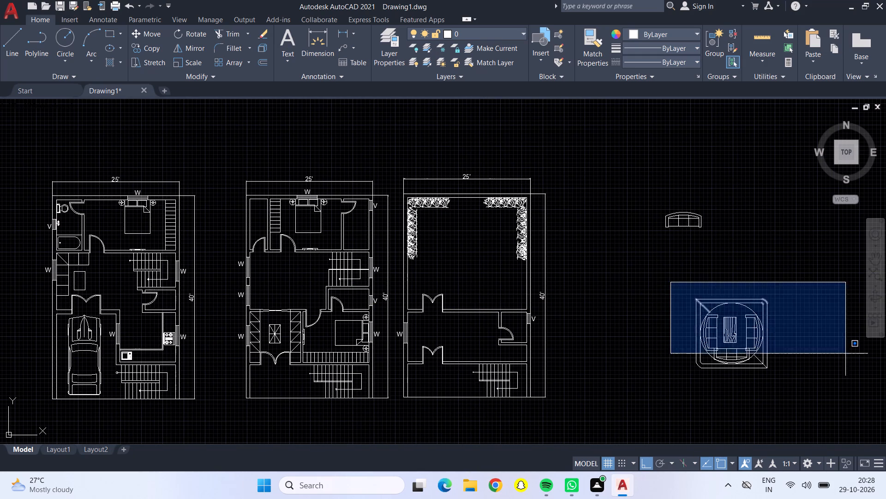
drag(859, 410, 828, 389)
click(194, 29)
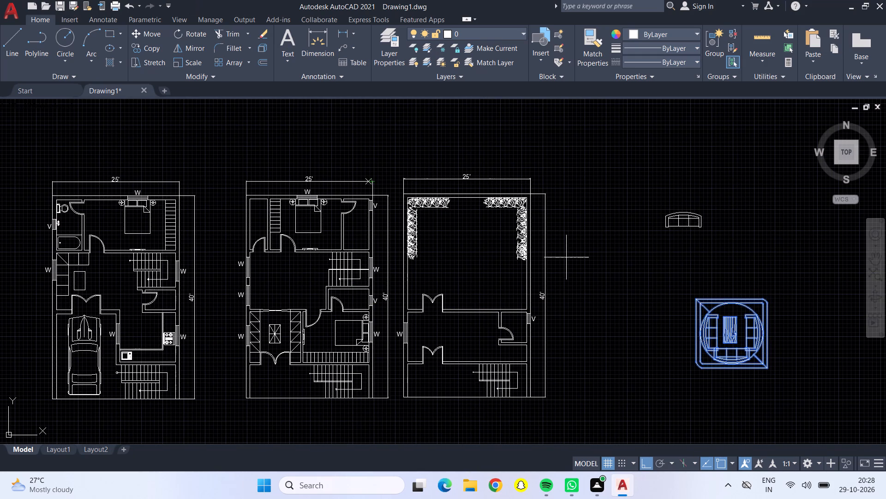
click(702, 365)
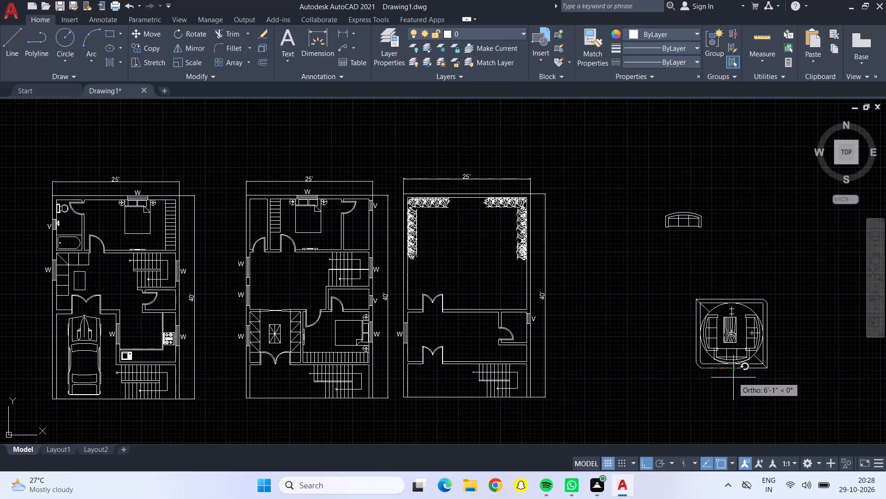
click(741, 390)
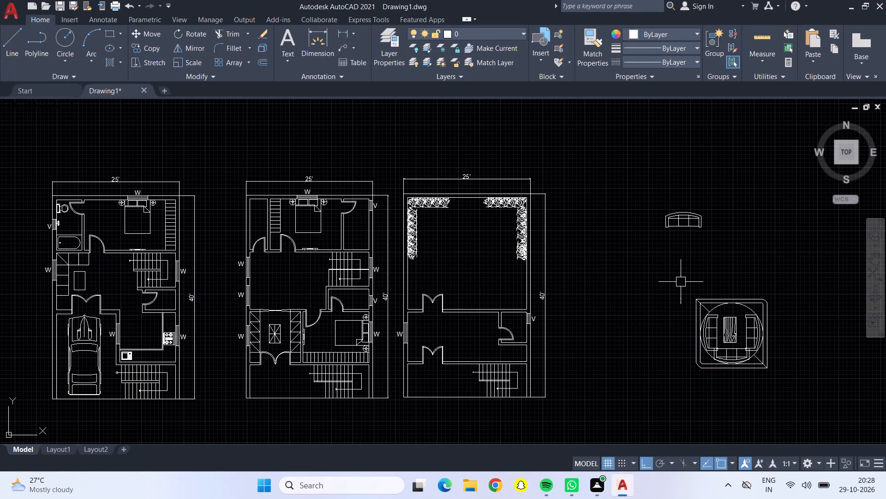
Move the seating group with its surround by its centre into the third plan's upper area, between the plant borders, with orthogonal constraint off.
click(681, 274)
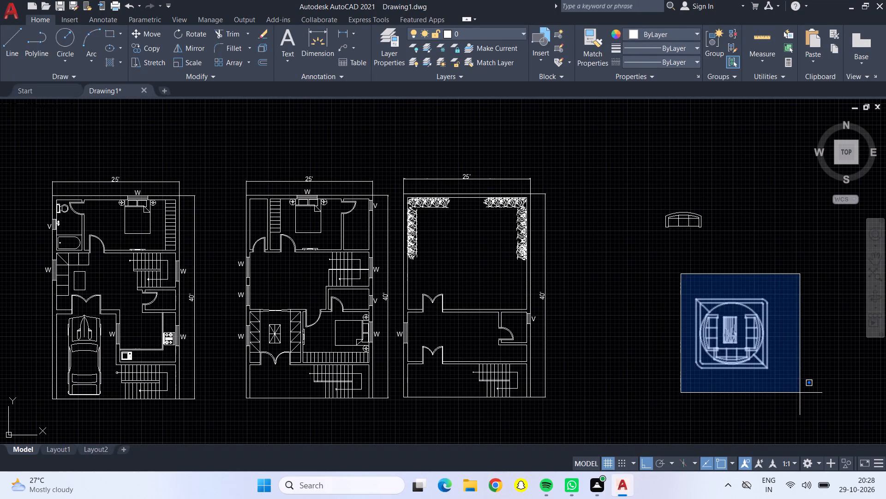
click(800, 393)
click(144, 34)
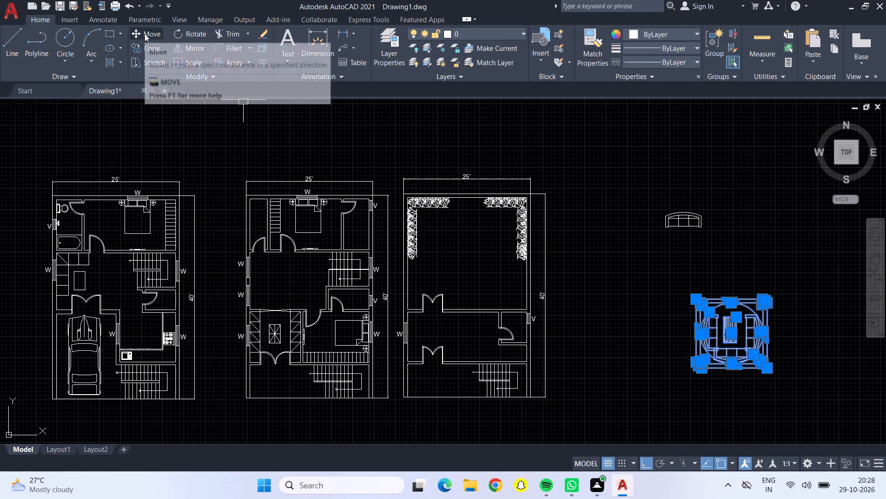
click(730, 335)
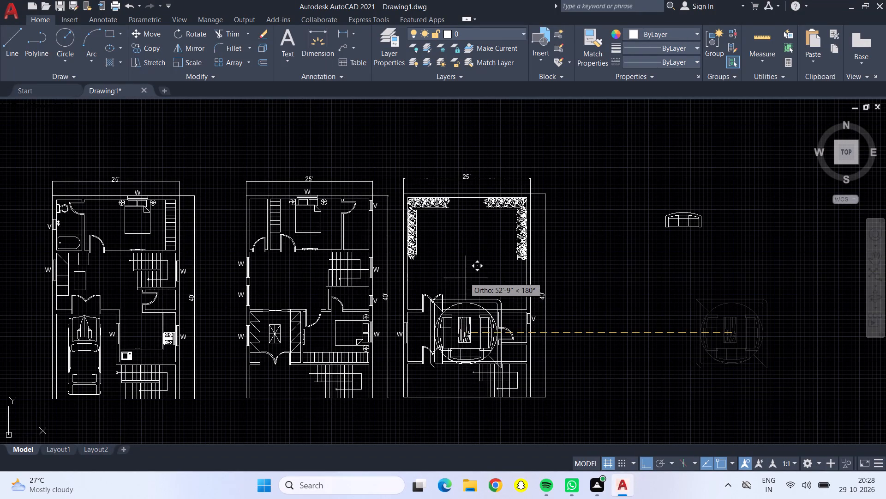
key(F8)
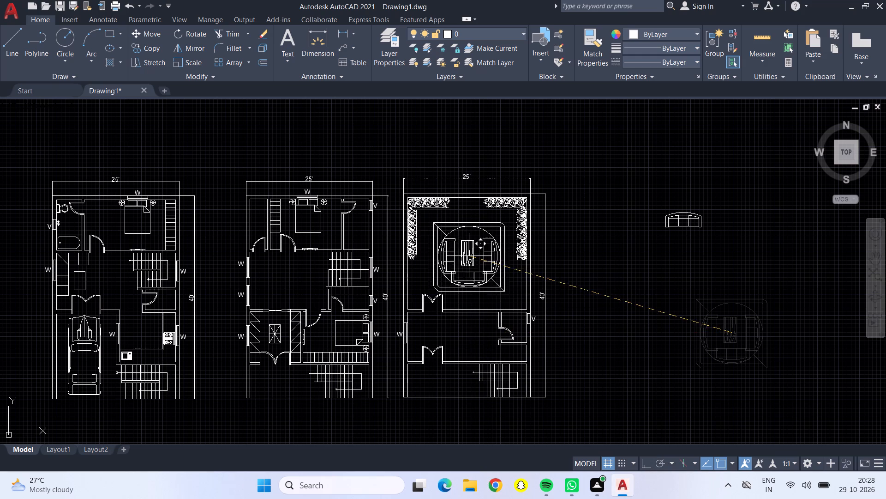
scroll(469, 256, up, 2)
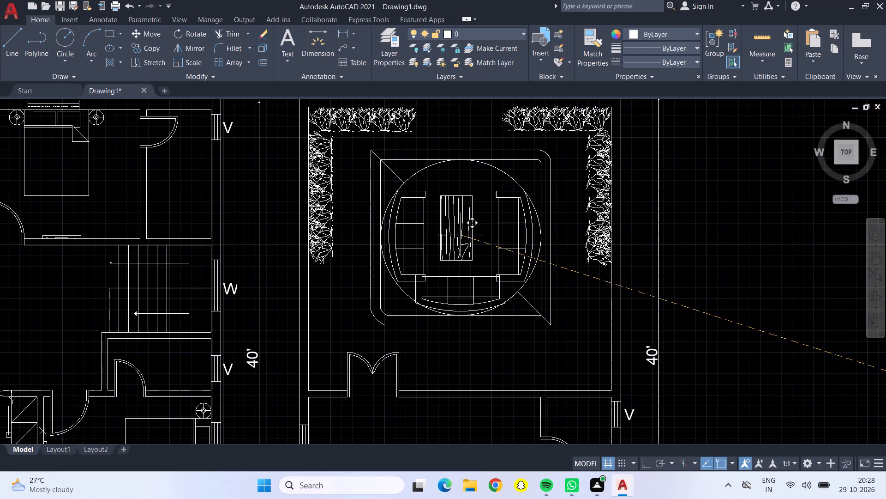
click(461, 235)
scroll(461, 235, down, 2)
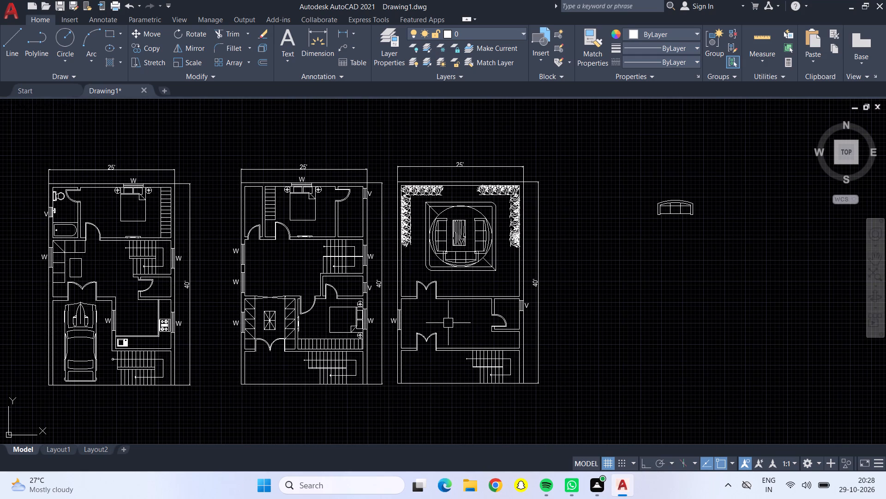
Offset the upper and lower inner wall lines of the third plan's middle room by 2' into the room.
middle_click(449, 323)
middle_drag(452, 317, 457, 266)
scroll(464, 277, up, 1)
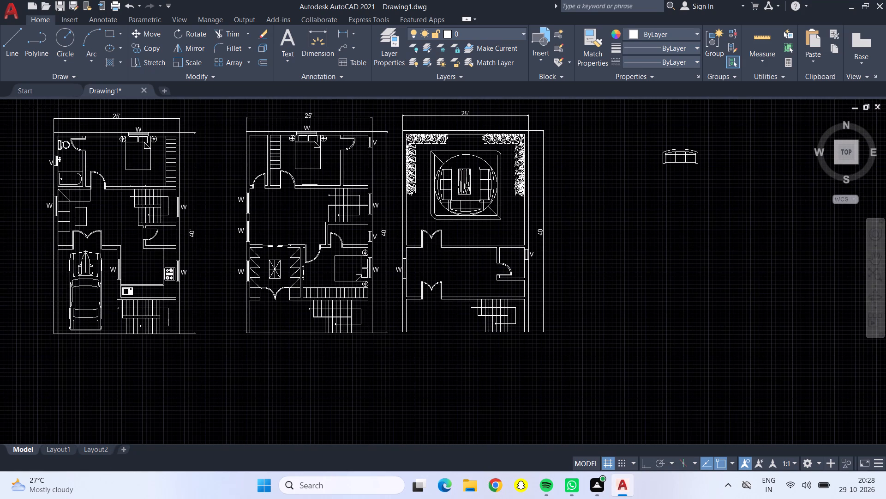
middle_drag(473, 287, 472, 252)
scroll(472, 252, up, 2)
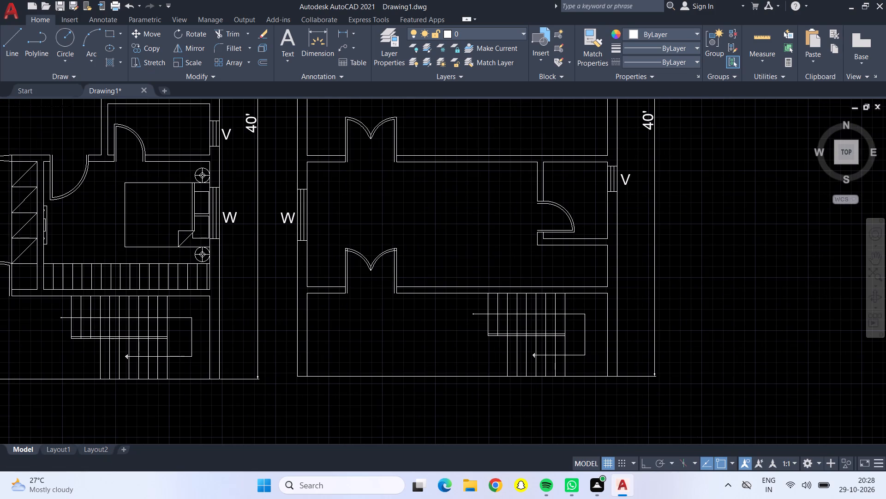
middle_drag(477, 253, 479, 257)
scroll(477, 253, up, 1)
scroll(479, 258, down, 1)
key(Escape)
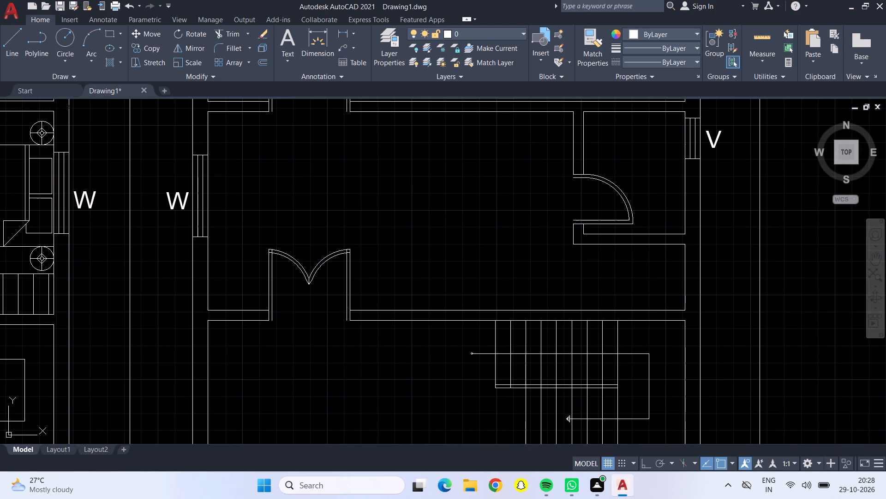
key(o)
key(Return)
text(2')
key(Return)
click(474, 112)
drag(475, 154, 478, 169)
click(477, 307)
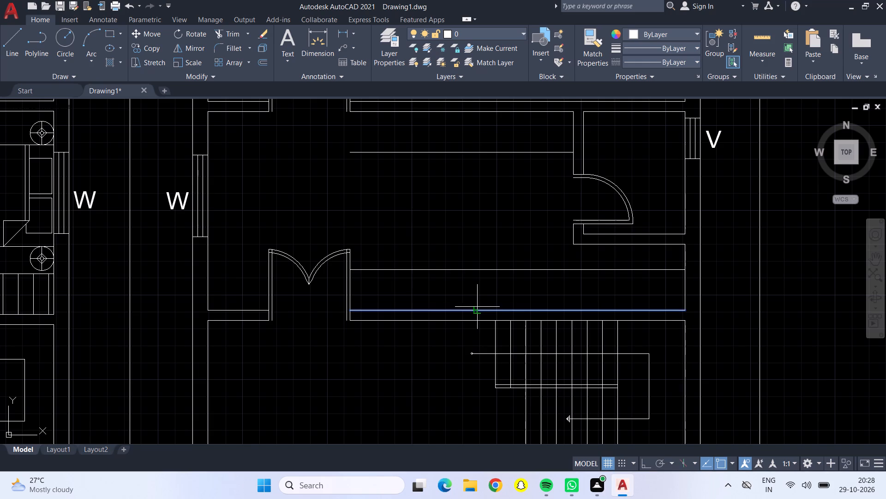
click(485, 262)
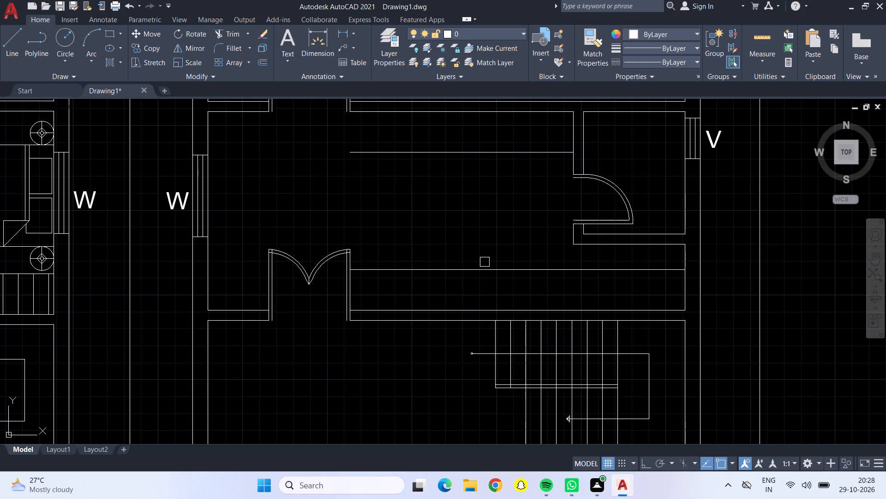
key(Escape)
Draw a vertical line from the small room's lower-left wall corner perpendicular to the middle room's lower wall line.
click(10, 37)
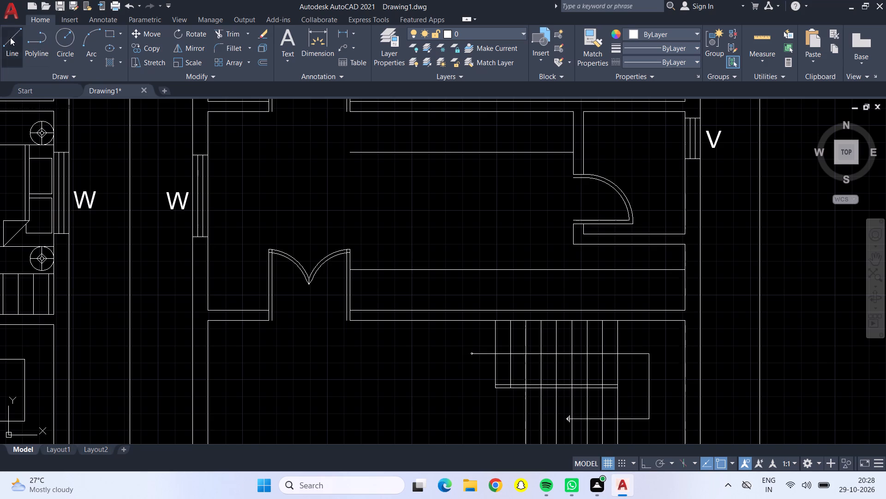
click(573, 244)
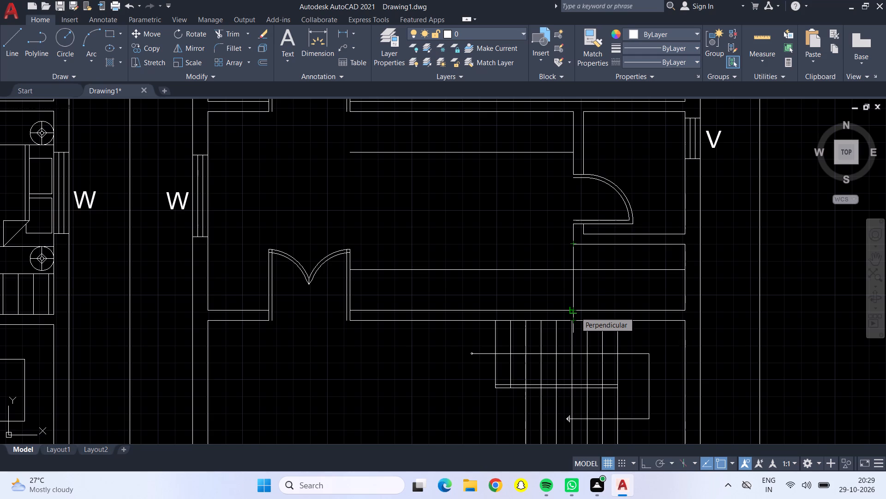
scroll(575, 312, up, 3)
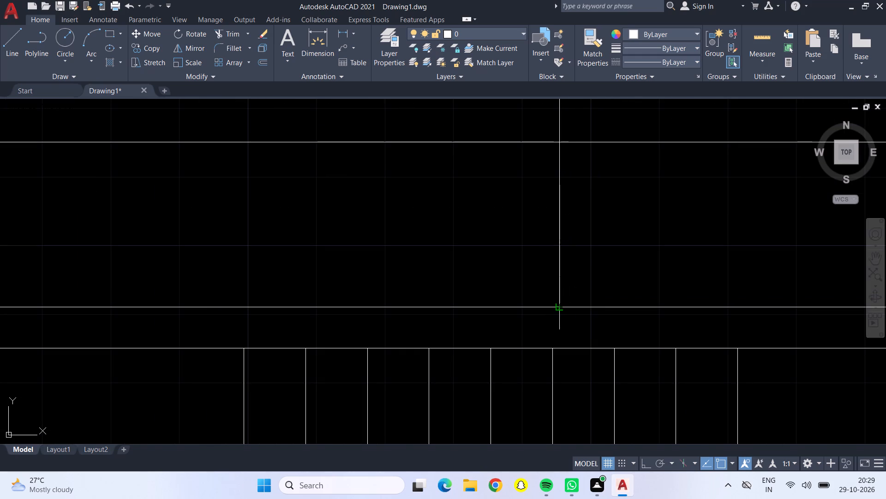
click(559, 307)
scroll(559, 307, down, 4)
key(Escape)
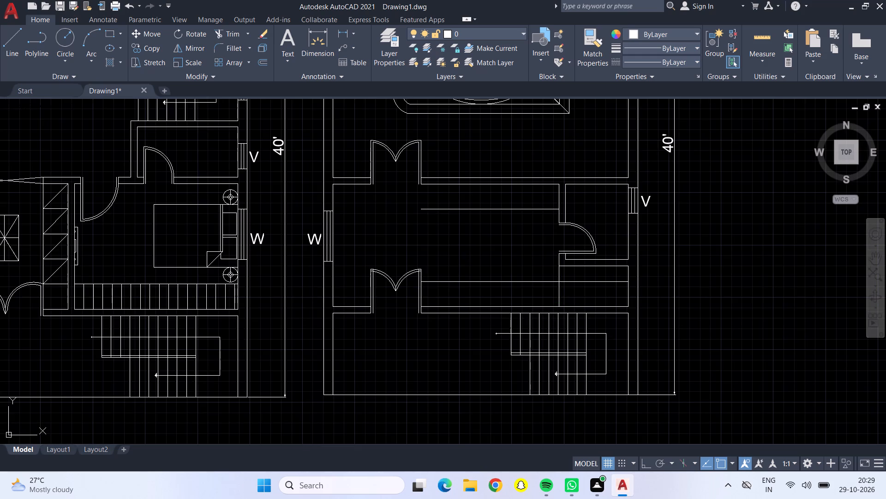
Trim the lower offset line beyond the new vertical line, and the vertical line's part above the offset line.
click(221, 35)
scroll(479, 218, down, 2)
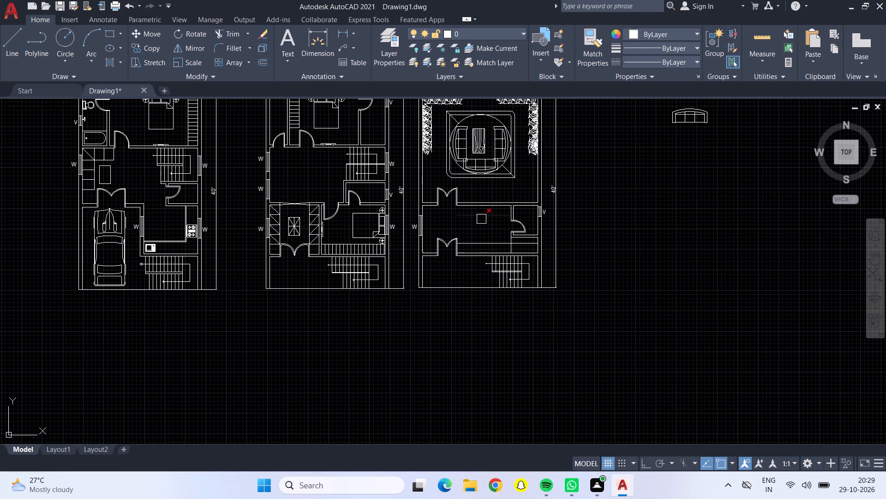
scroll(523, 245, up, 4)
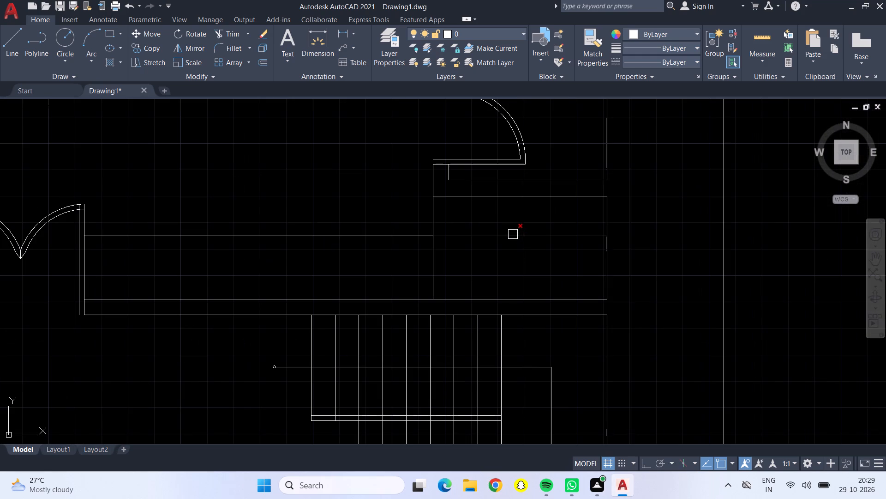
click(512, 234)
click(433, 208)
scroll(409, 192, down, 1)
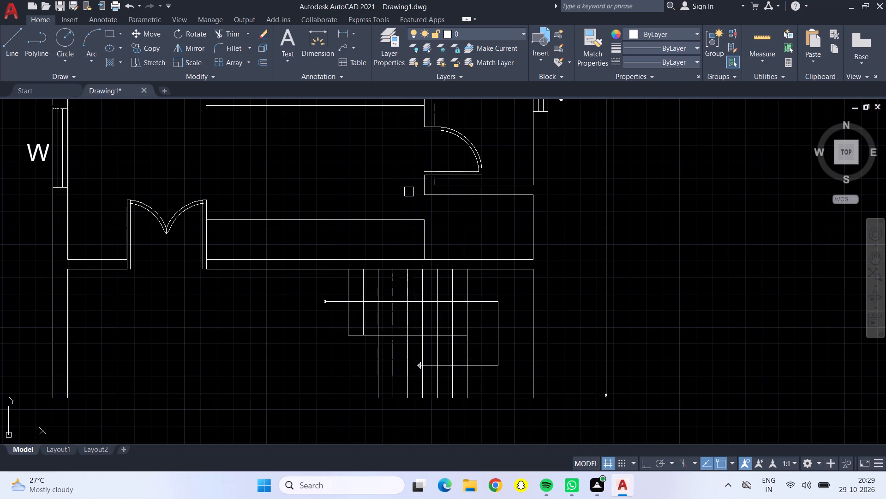
Draw a line closing the left end of the upper 2' strip, from the offset line's endpoint up to the wall.
middle_drag(398, 179, 474, 292)
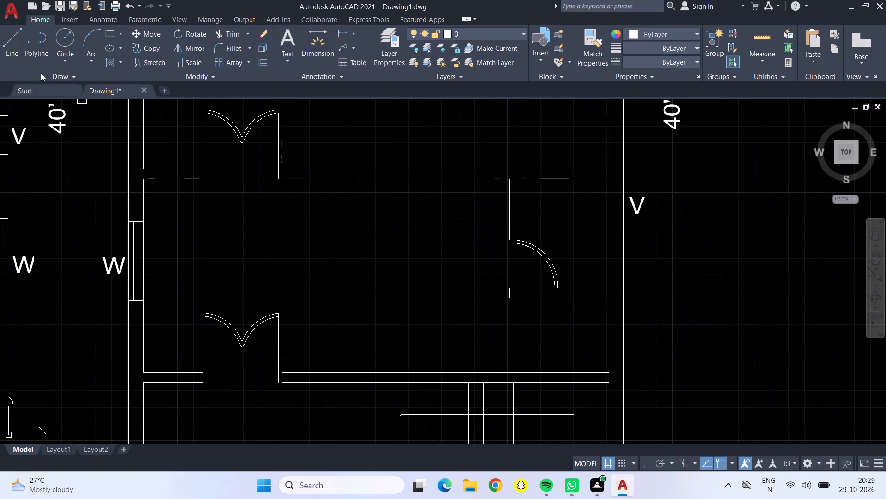
click(19, 43)
click(283, 218)
click(283, 176)
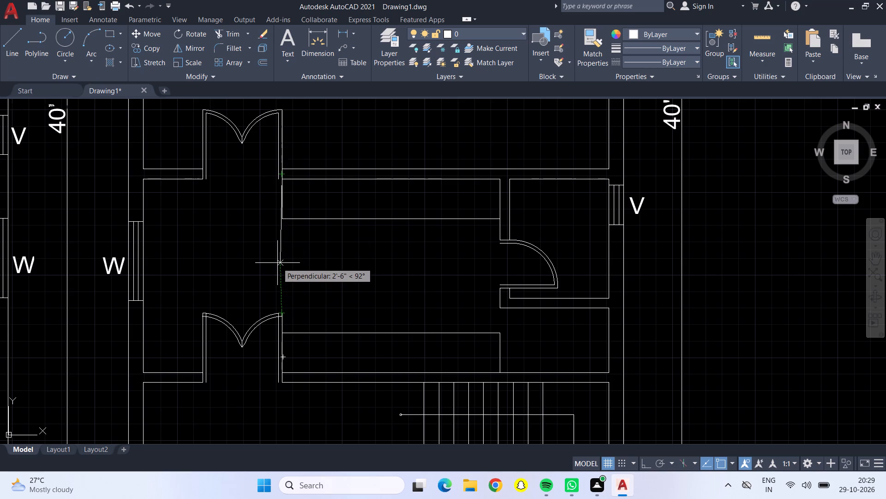
key(Return)
Divide the lower strip with five vertical lines, offsetting its right end line successively leftward by 2'.
key(o)
key(Return)
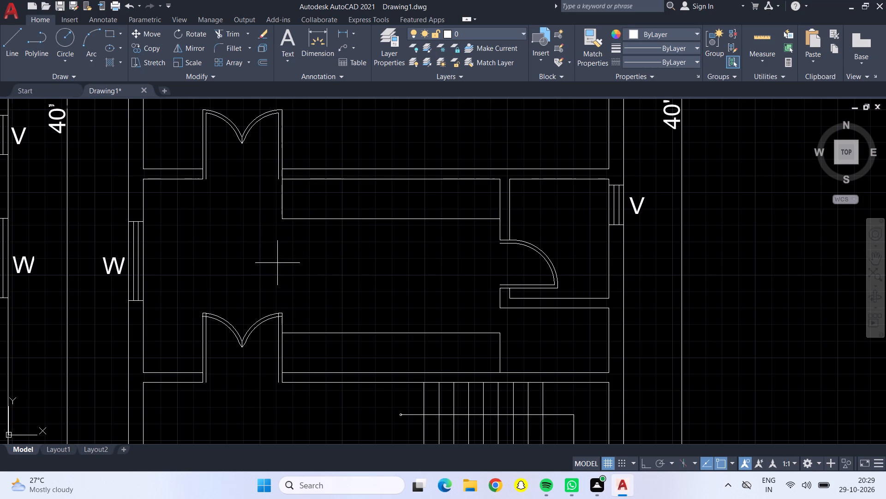
key(2)
key(apostrophe)
key(Return)
drag(501, 352, 485, 352)
click(413, 355)
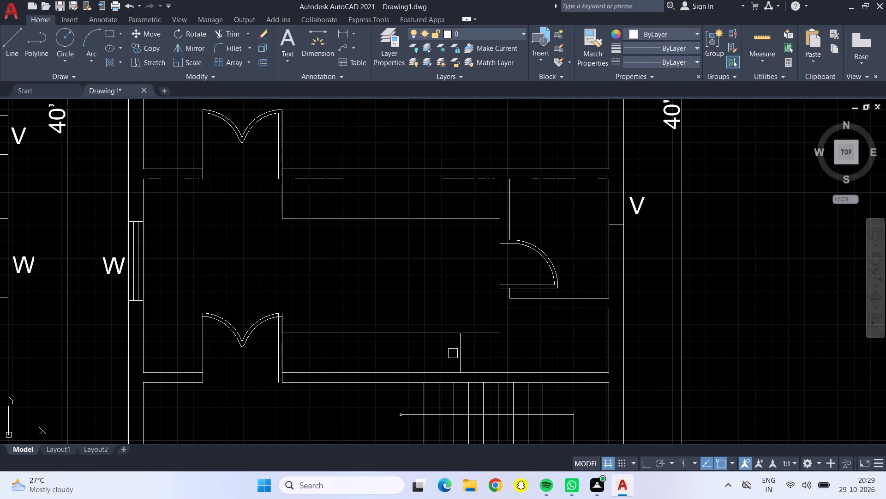
click(456, 353)
click(403, 355)
drag(419, 357, 415, 355)
drag(327, 355, 334, 355)
drag(382, 349, 377, 349)
click(323, 358)
drag(342, 354, 335, 353)
click(299, 359)
Divide the upper strip with five vertical lines, offsetting its left end line successively rightward by 2'.
click(284, 192)
click(329, 192)
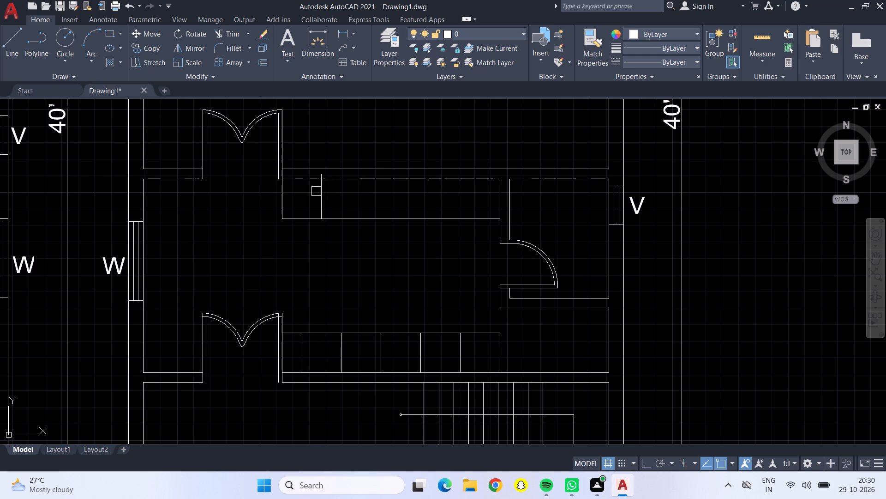
click(316, 191)
click(319, 194)
click(368, 193)
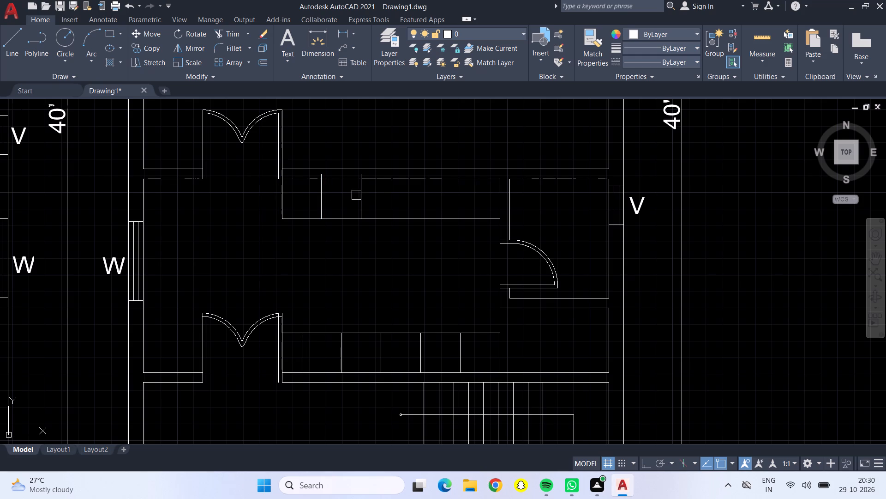
click(361, 195)
click(397, 196)
click(399, 198)
click(430, 199)
click(443, 199)
click(463, 195)
Trim the ends of the upper strip's divider lines that overshoot into the wall.
click(225, 34)
click(322, 171)
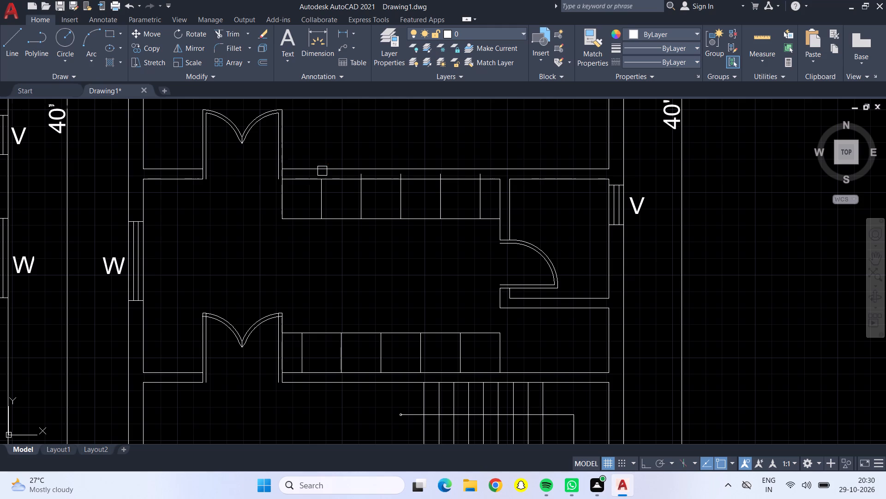
click(358, 173)
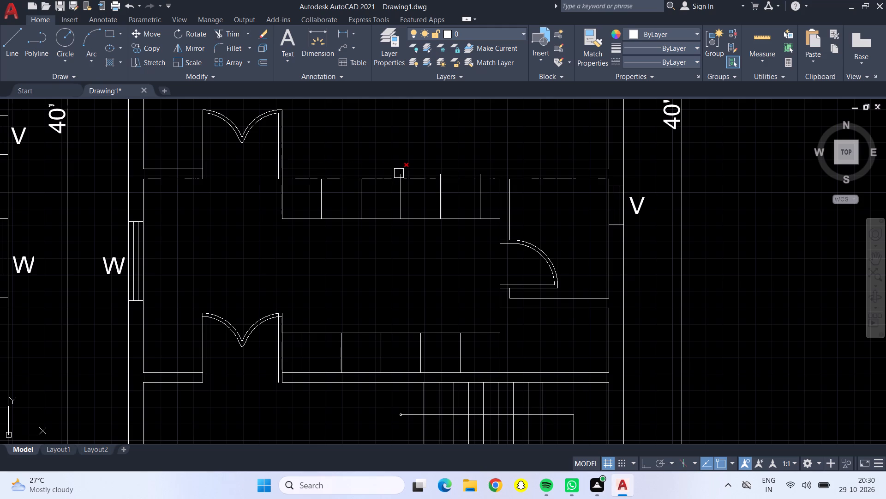
click(401, 174)
click(441, 174)
click(478, 175)
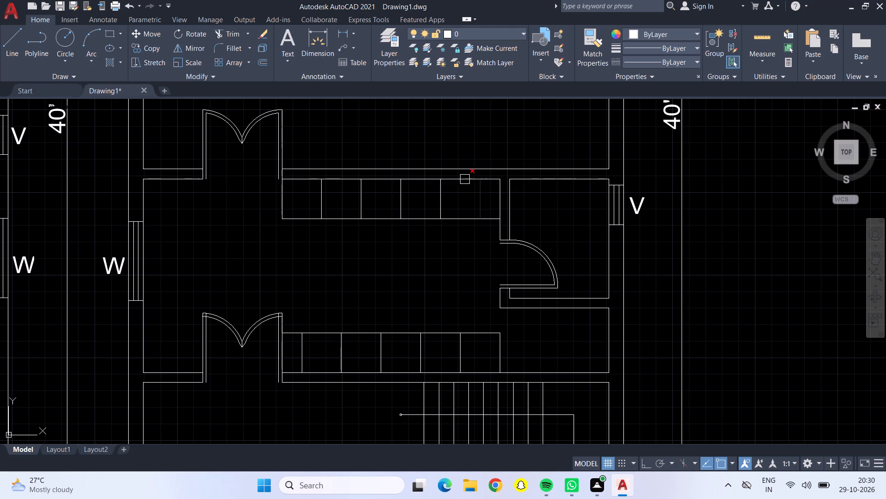
scroll(390, 269, down, 1)
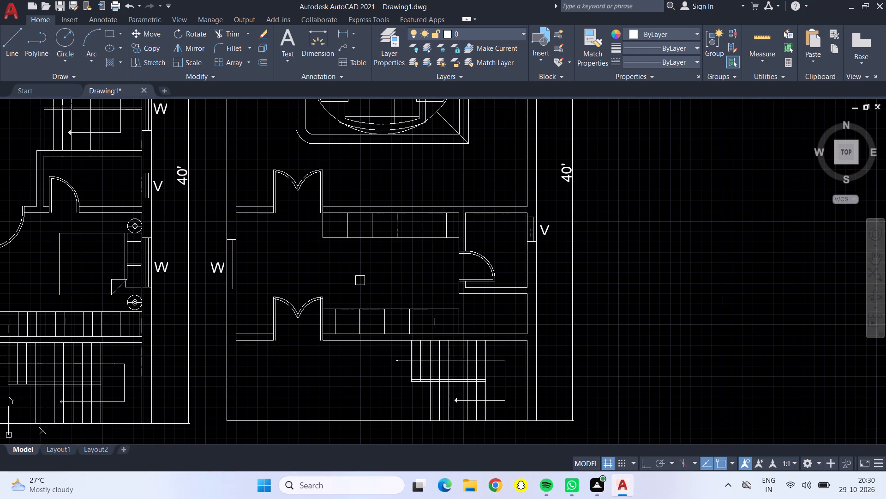
middle_drag(360, 280, 311, 267)
scroll(311, 267, up, 1)
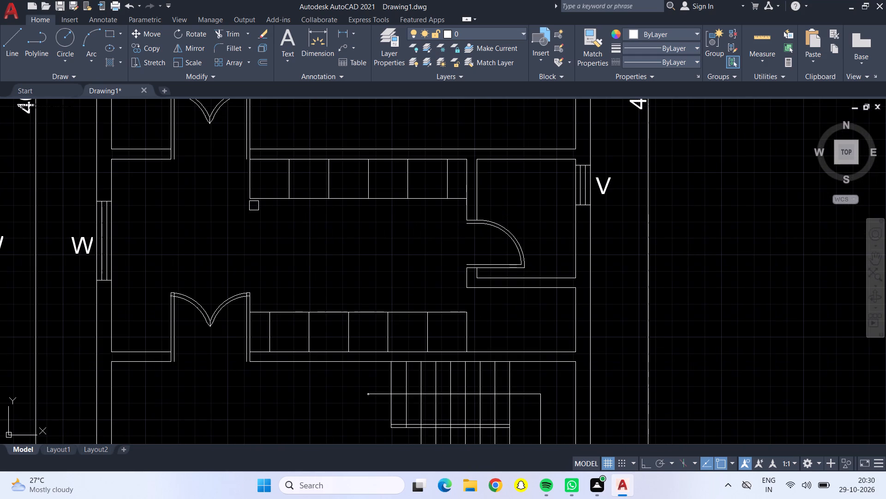
key(Return)
Copy the wood-grain table from the third plan's round seating area into its middle room, between the two divided strips.
scroll(254, 206, down, 2)
middle_drag(304, 161, 321, 218)
click(300, 148)
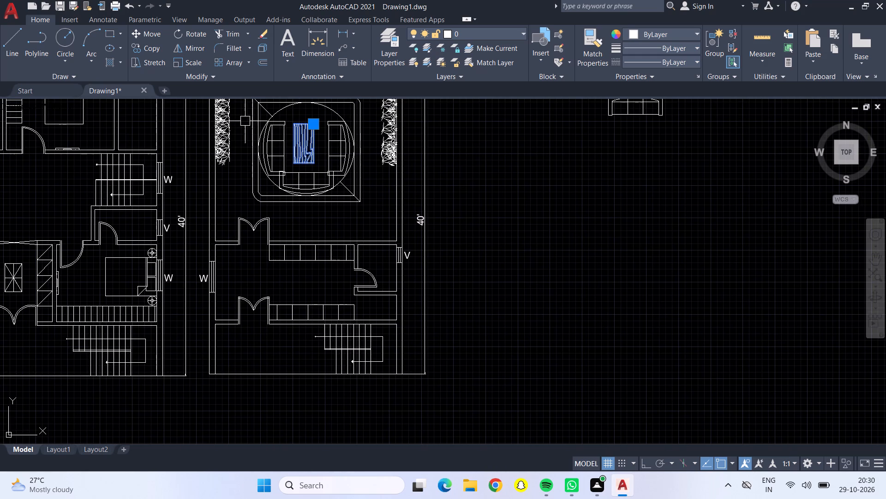
click(142, 43)
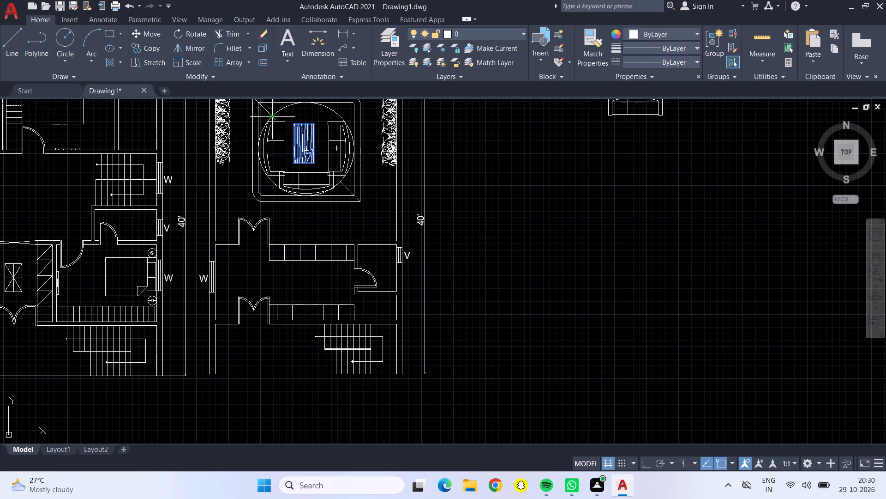
click(302, 140)
scroll(302, 280, up, 2)
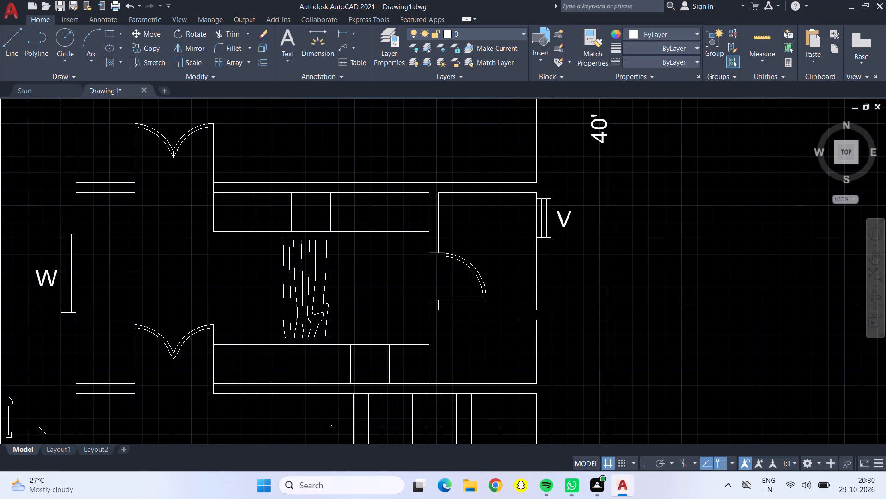
click(309, 280)
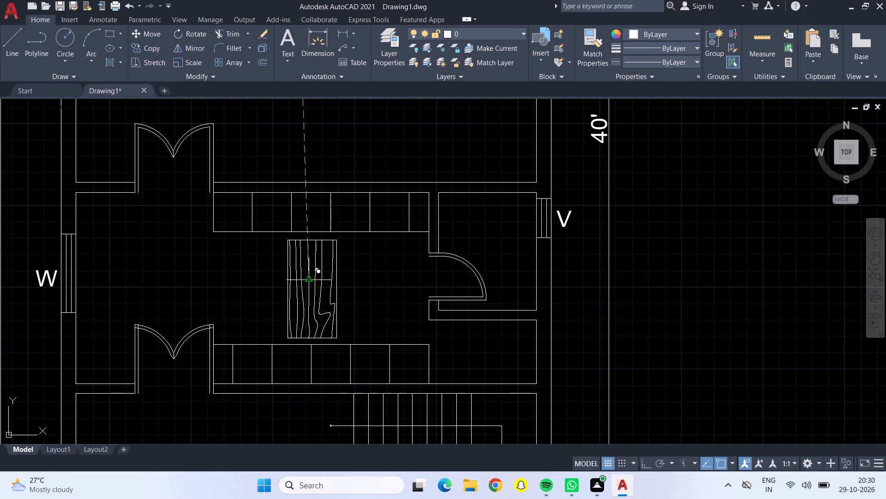
key(Return)
Rotate the copied table about 90° around its middle so its length runs parallel to the divided strips.
click(309, 280)
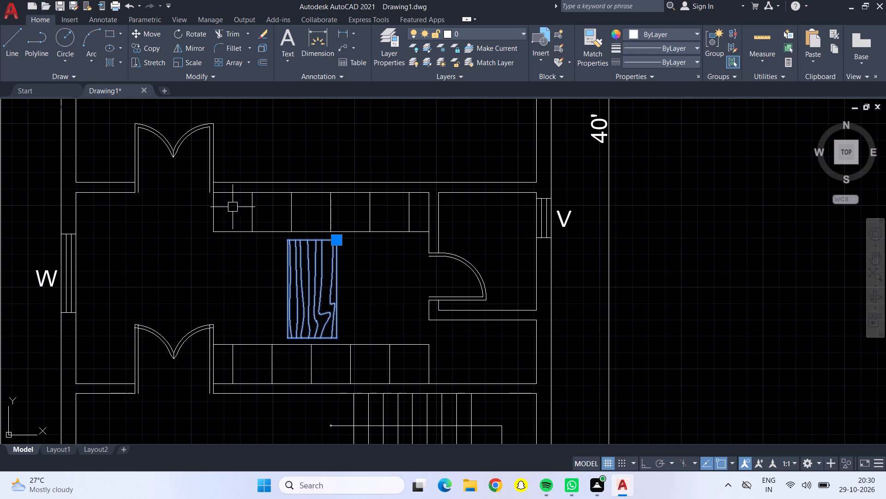
click(197, 27)
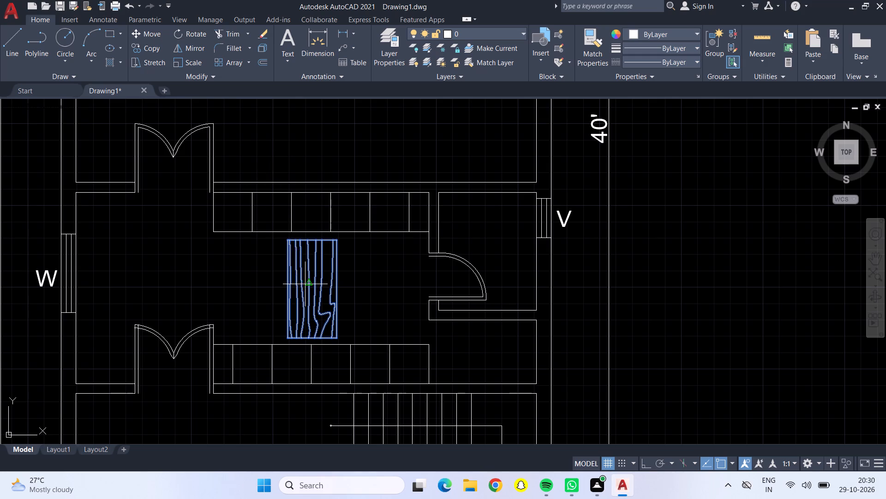
click(305, 286)
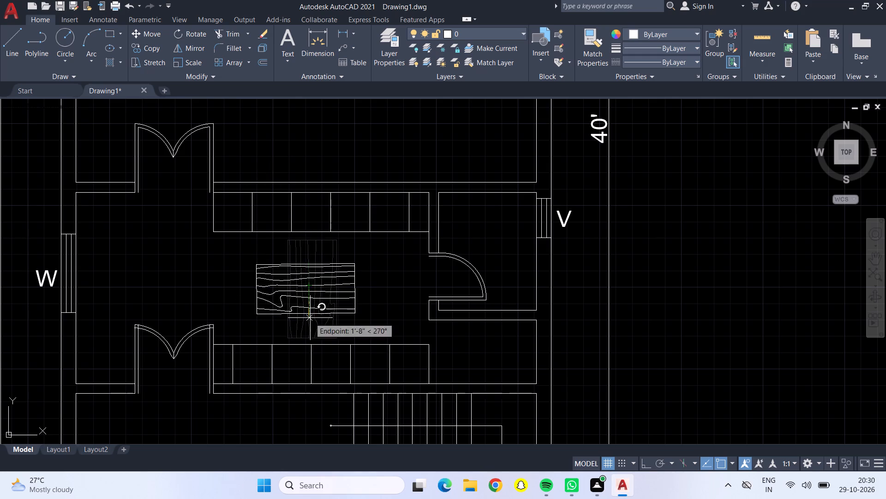
click(309, 283)
Delete the spare sofa left outside the floor plans, beyond the third plan.
scroll(311, 293, down, 2)
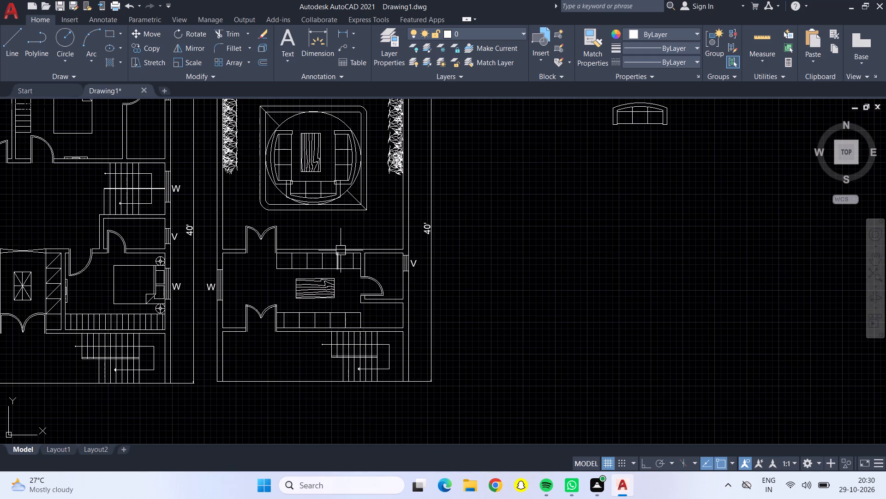
middle_drag(347, 225, 425, 242)
scroll(428, 242, down, 1)
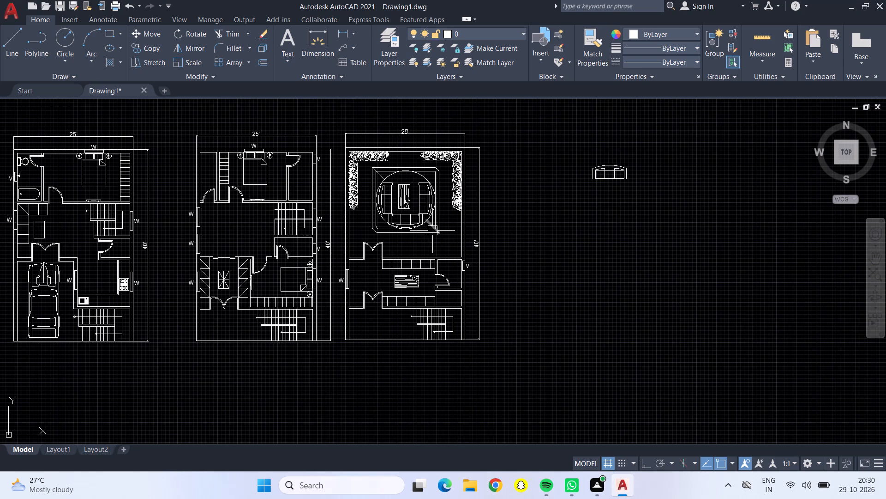
middle_drag(239, 223, 311, 239)
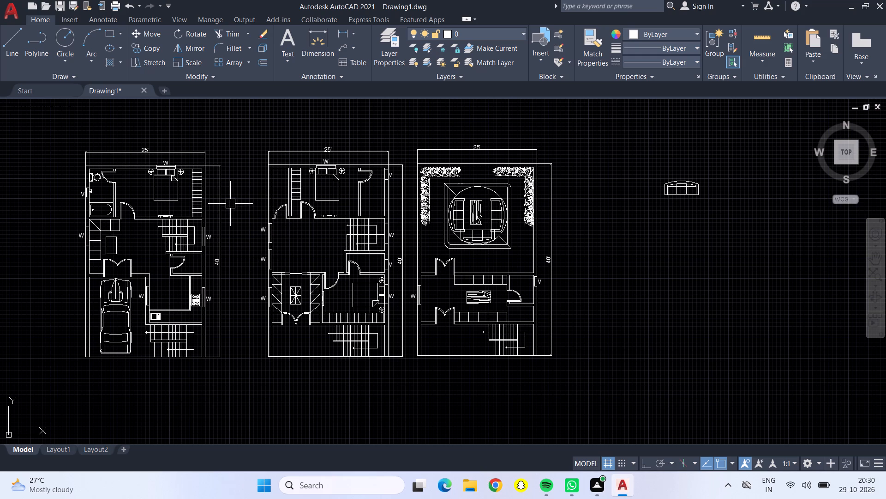
middle_drag(230, 204, 256, 172)
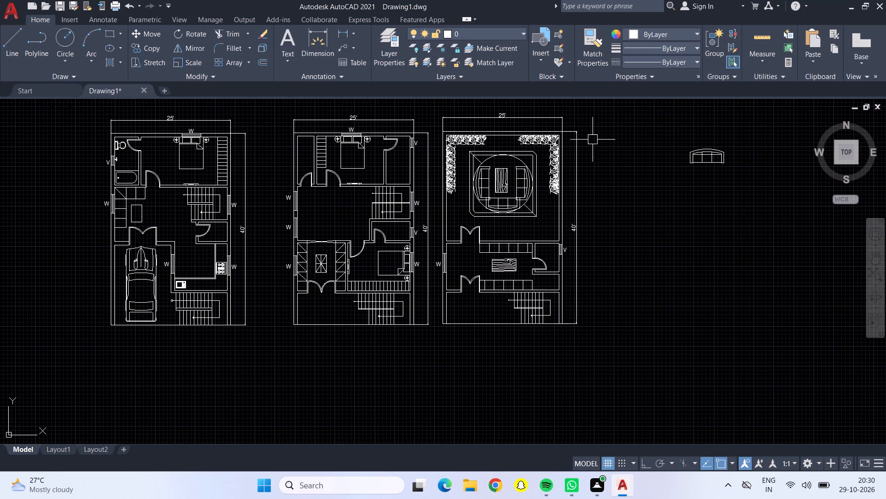
drag(656, 120, 683, 125)
click(809, 205)
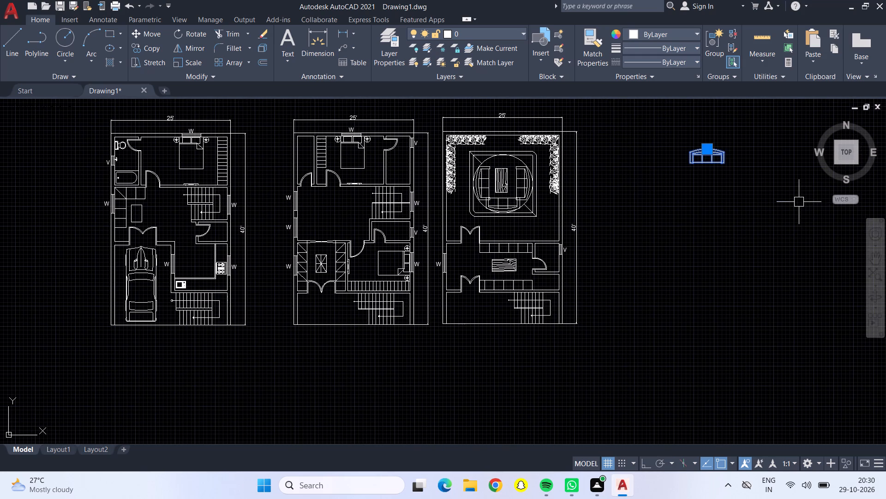
key(Delete)
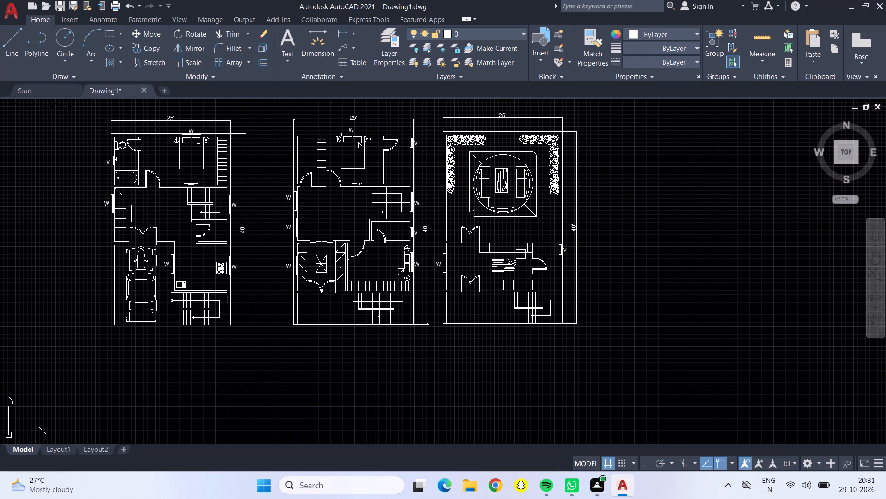
Review the layout and furniture of all three floor plans, looking for rooms still lacking fixtures.
scroll(438, 262, up, 2)
scroll(438, 261, down, 2)
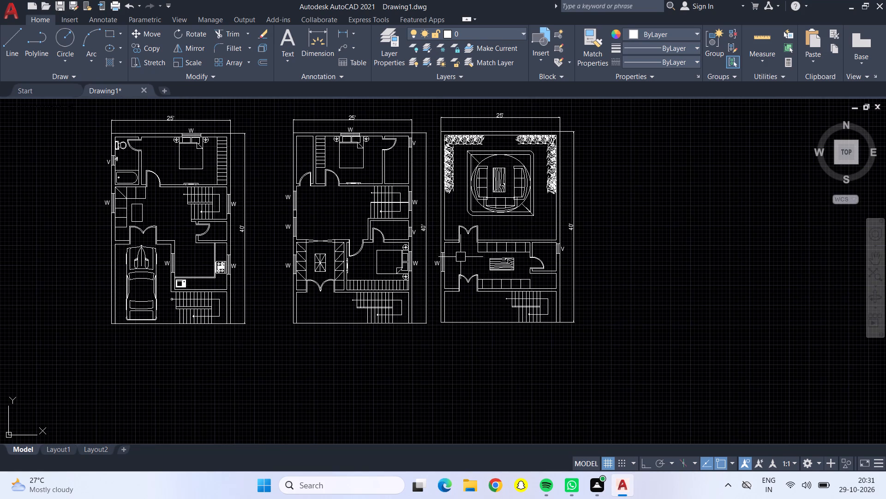
scroll(319, 207, up, 1)
middle_drag(319, 207, 364, 235)
middle_drag(371, 234, 404, 254)
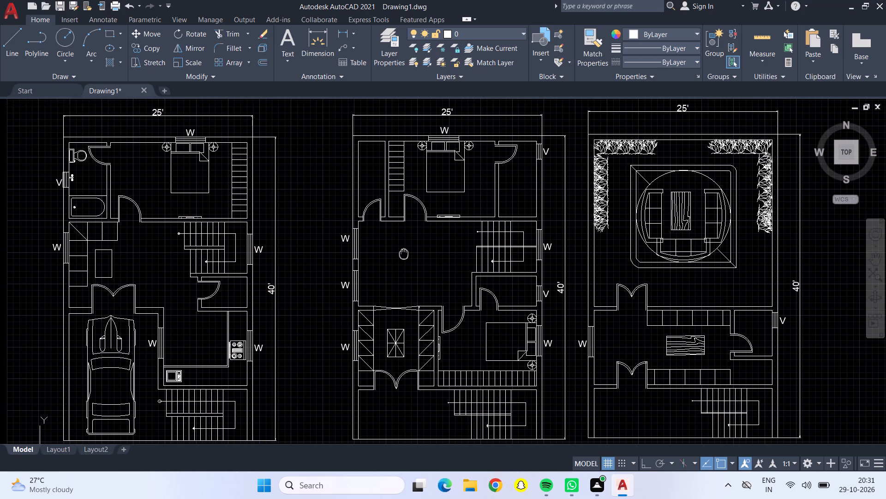
middle_drag(404, 254, 404, 254)
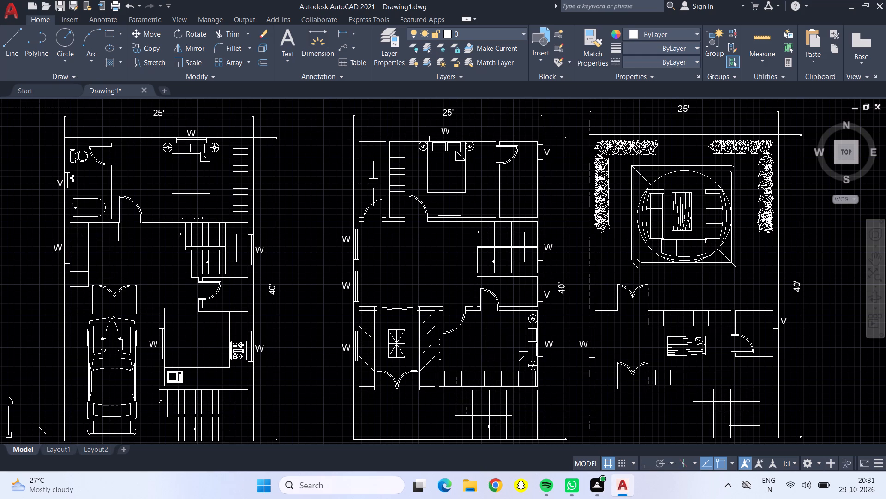
scroll(375, 184, down, 1)
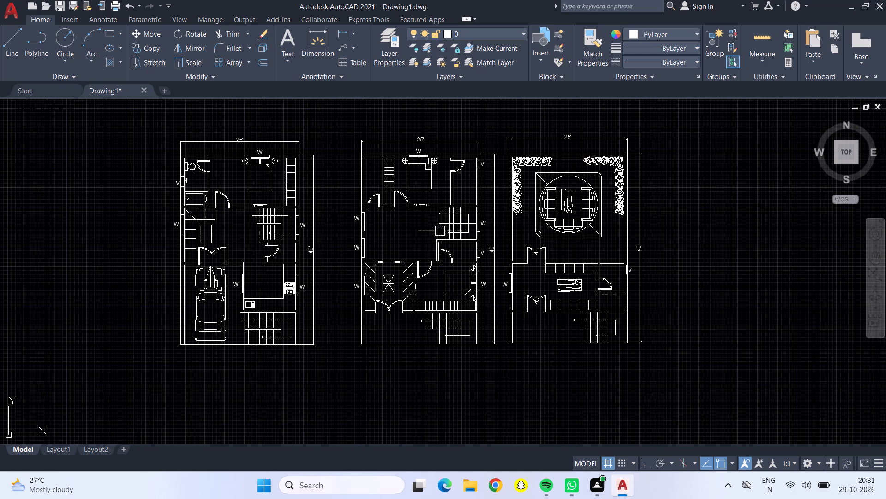
middle_drag(403, 220, 439, 234)
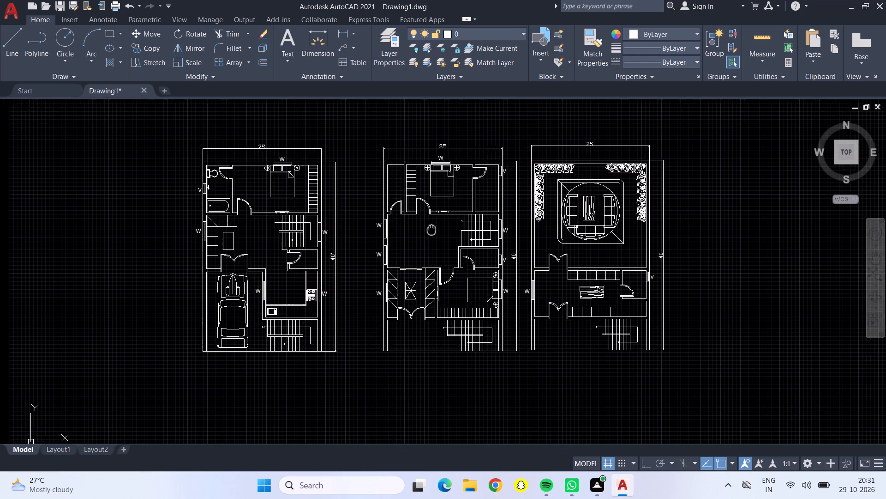
middle_drag(439, 234, 469, 256)
scroll(324, 219, up, 1)
scroll(377, 213, down, 1)
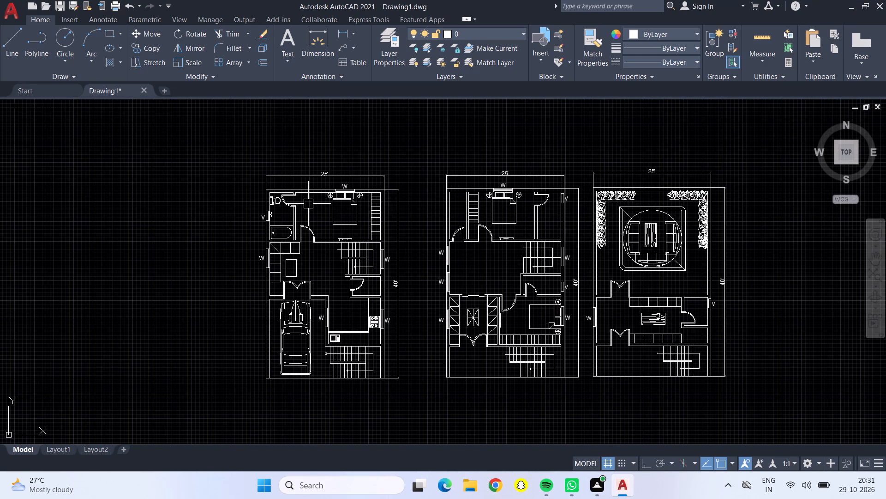
Copy the first plan's bathtub into the second plan's upper bathroom, fitting it between the side walls against the bottom wall.
scroll(250, 190, up, 3)
click(348, 225)
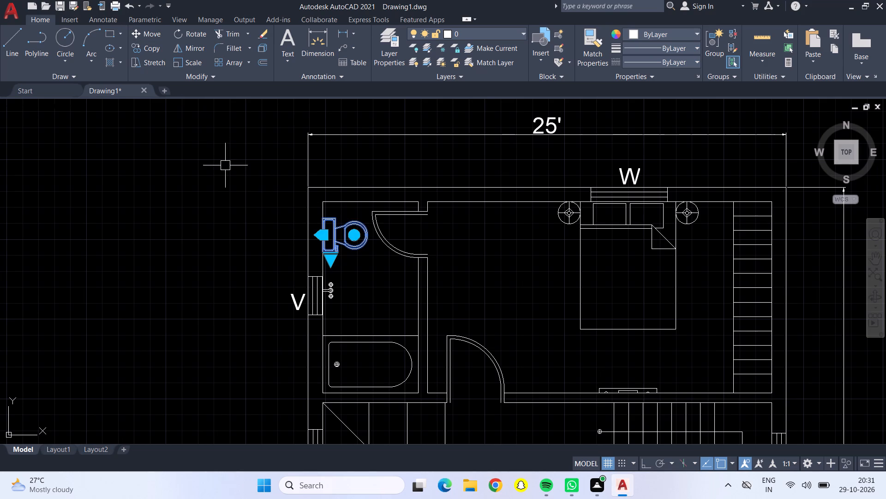
key(Escape)
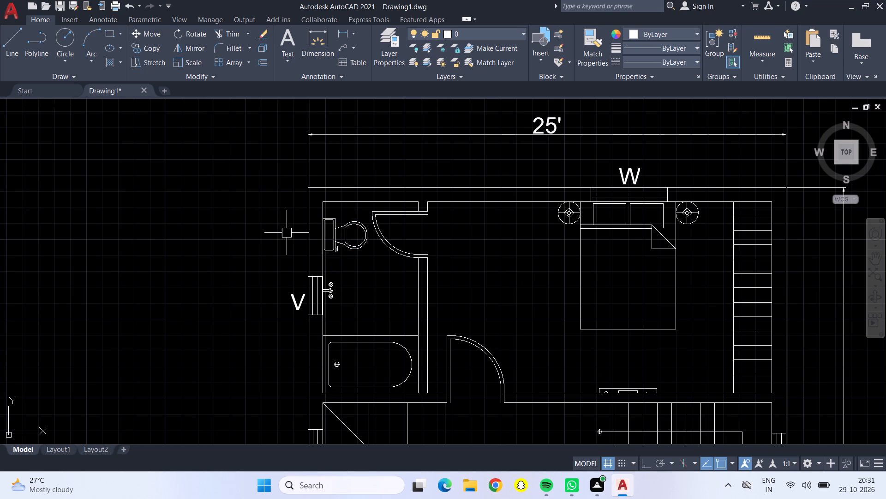
click(373, 332)
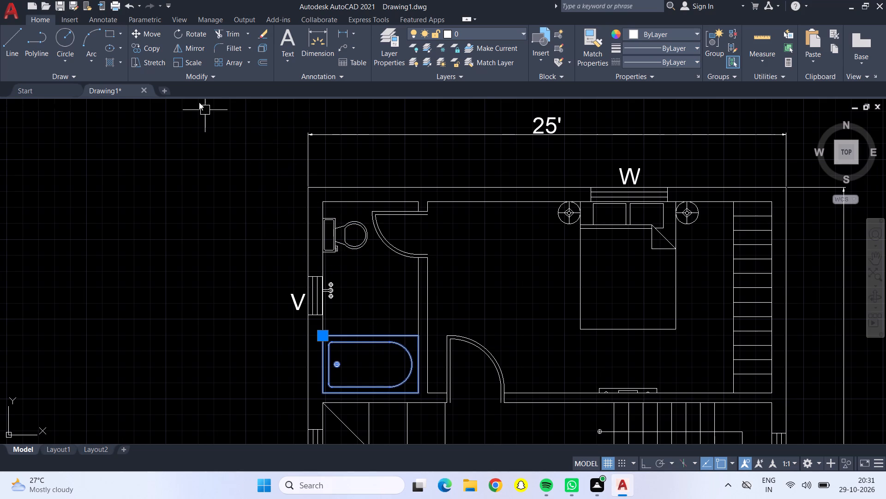
click(152, 44)
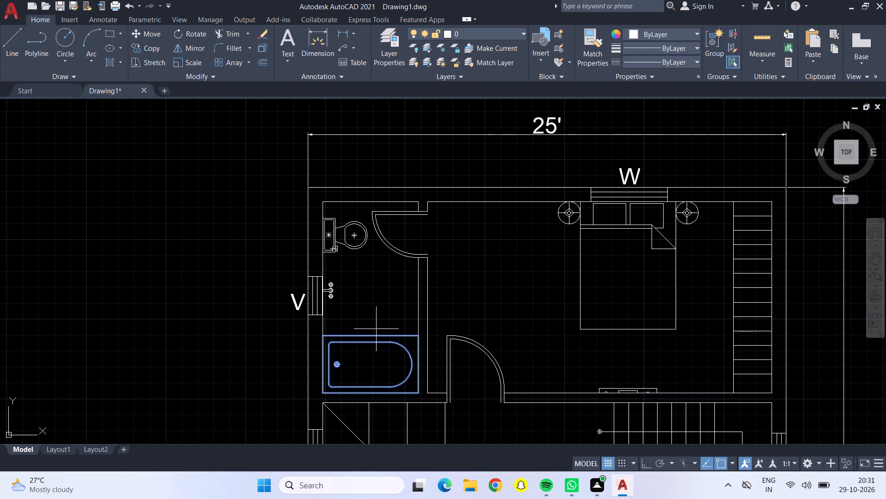
click(368, 334)
scroll(430, 314, down, 4)
scroll(600, 301, up, 3)
middle_drag(535, 346, 465, 239)
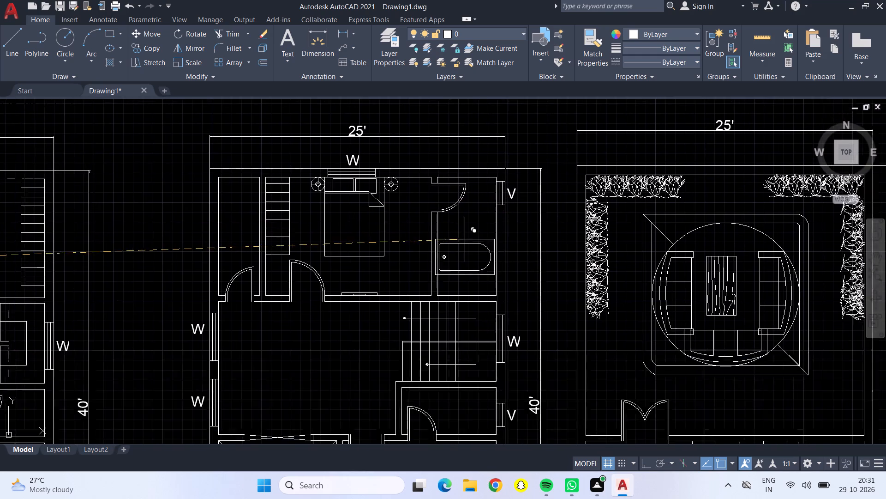
scroll(465, 240, up, 3)
middle_drag(470, 284, 463, 243)
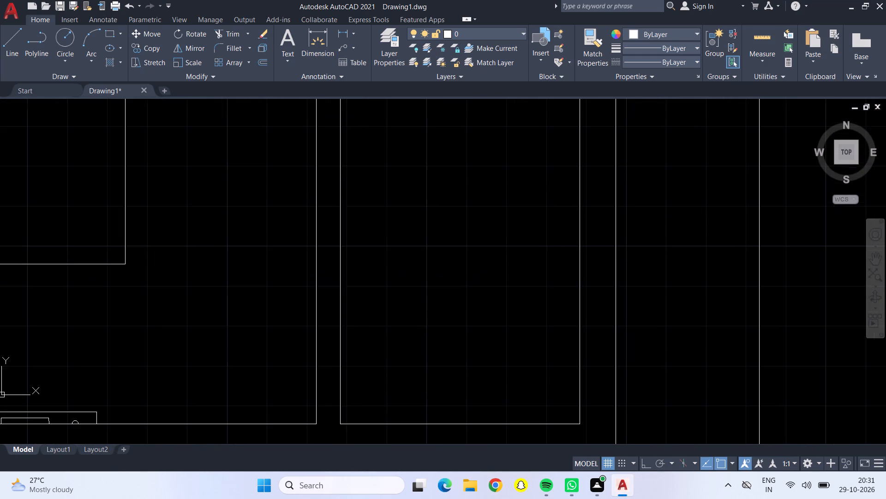
middle_click(447, 172)
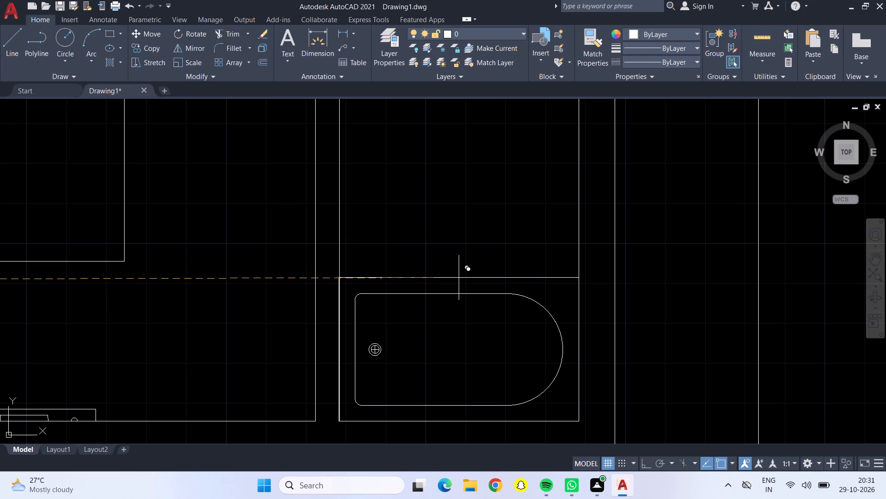
click(459, 278)
scroll(457, 266, down, 4)
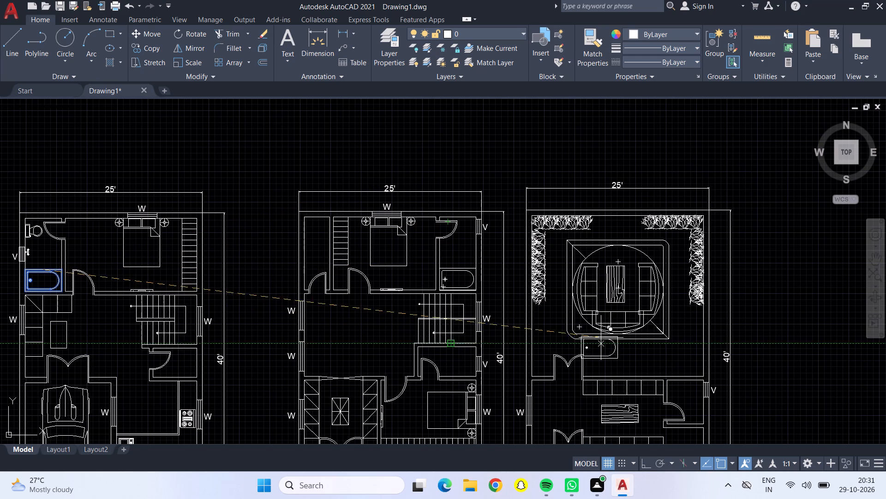
middle_drag(615, 343, 566, 237)
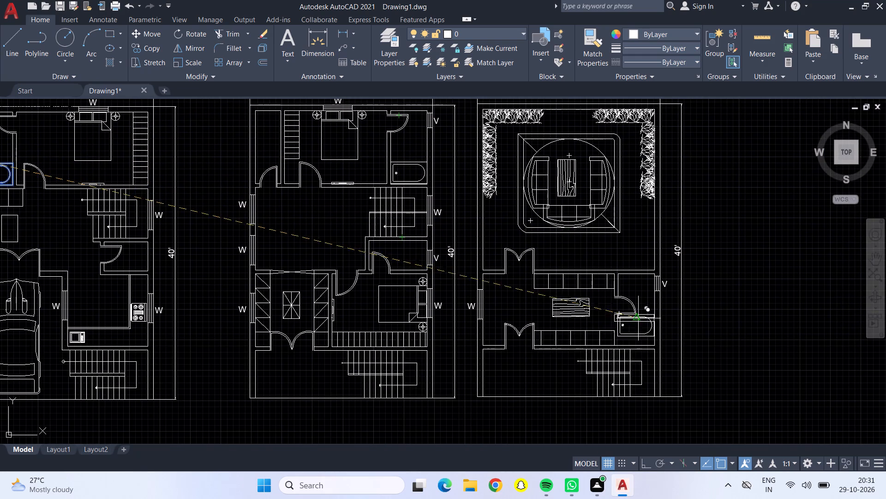
scroll(642, 324, up, 3)
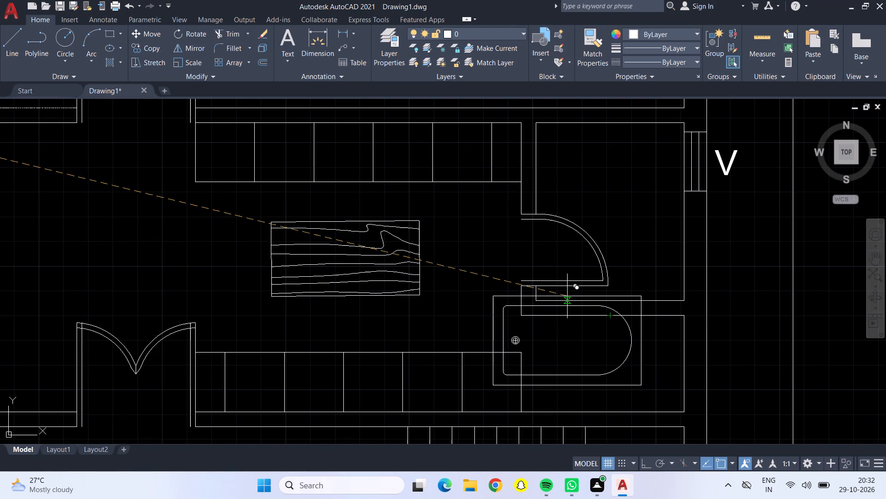
scroll(551, 287, down, 3)
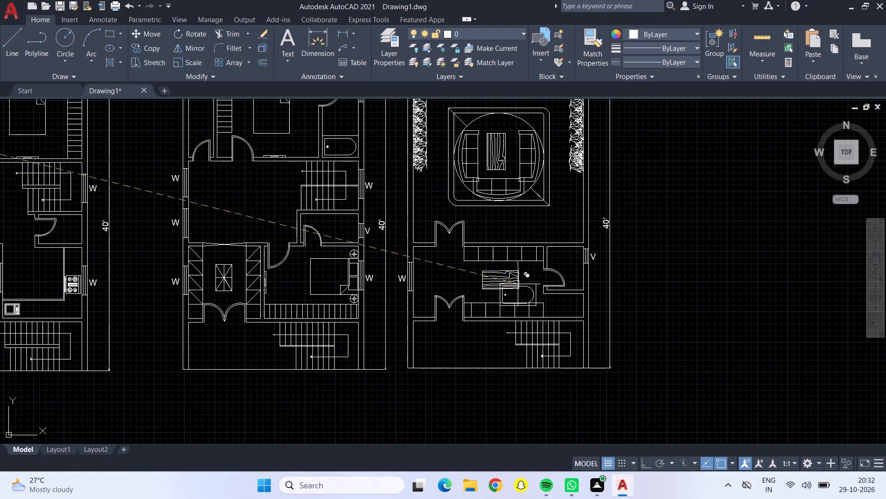
key(Return)
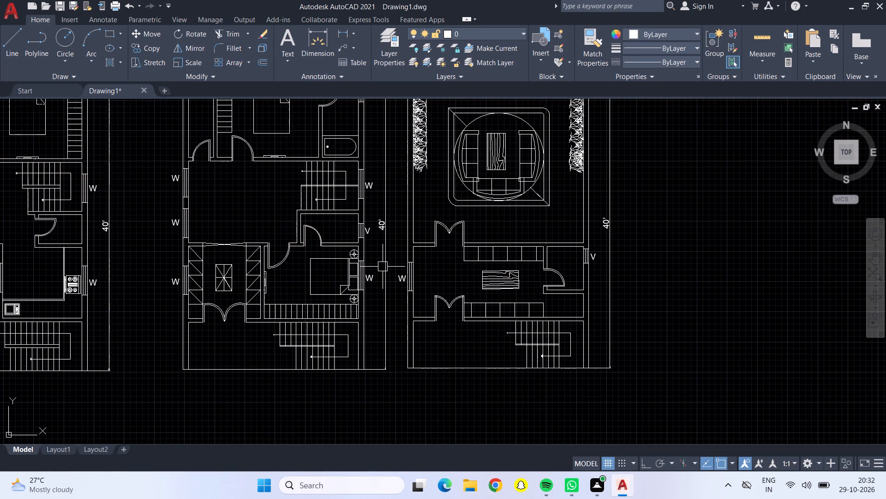
Copy the first plan's toilet into the third plan's small bathroom, with its bowl facing the ventilator wall.
scroll(383, 267, down, 1)
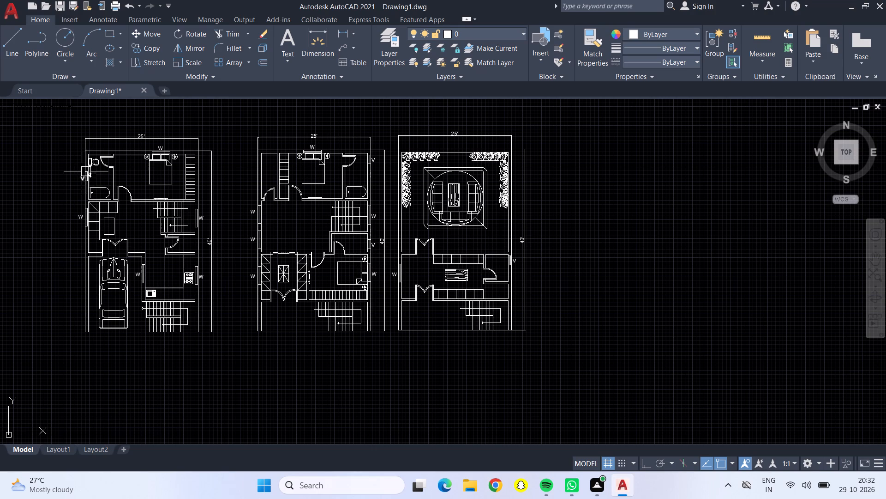
scroll(92, 159, up, 2)
click(92, 159)
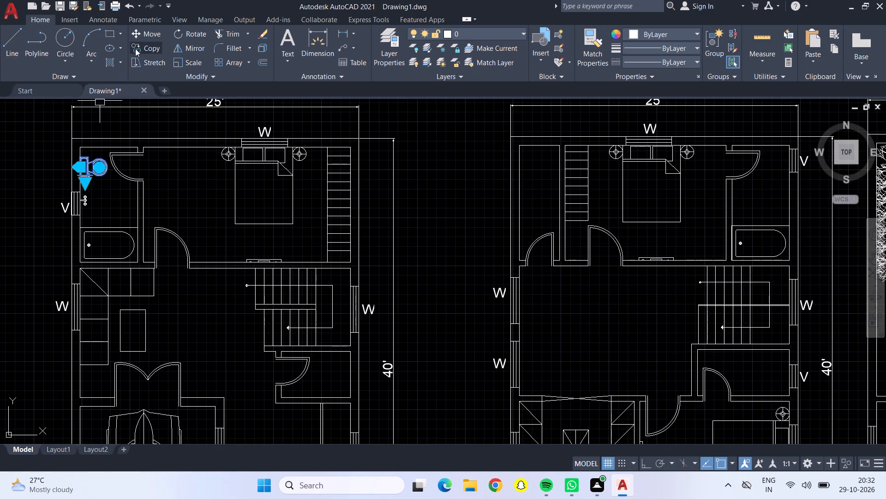
click(135, 47)
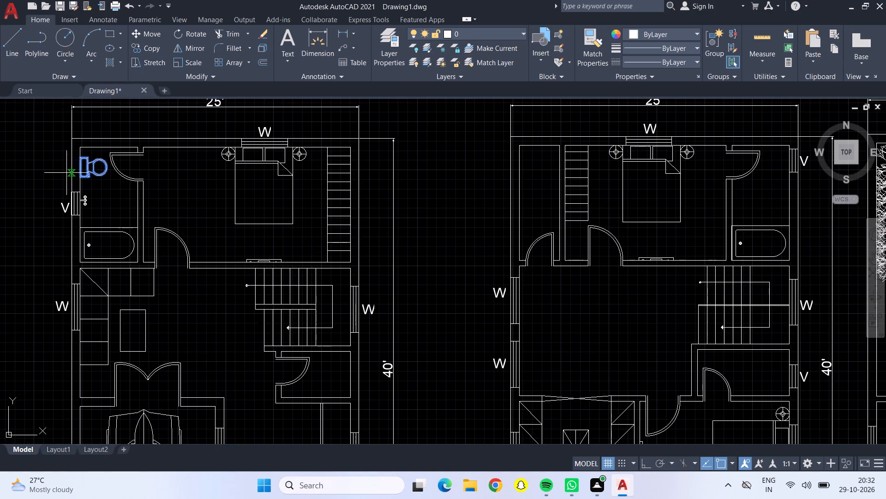
click(87, 162)
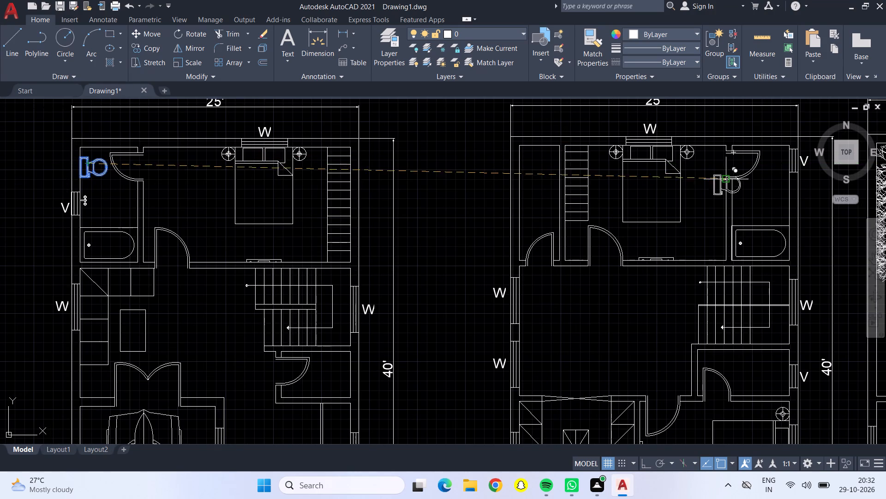
scroll(725, 185, down, 1)
scroll(814, 339, down, 1)
scroll(765, 316, up, 1)
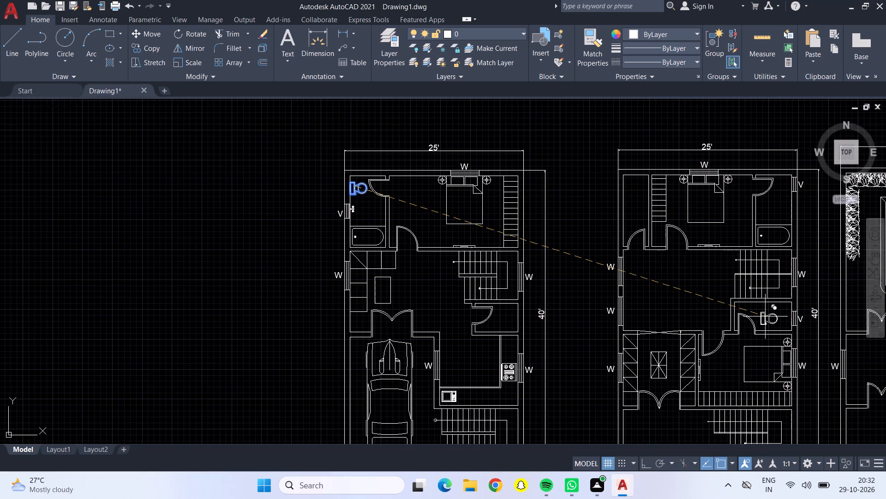
middle_drag(763, 316, 330, 260)
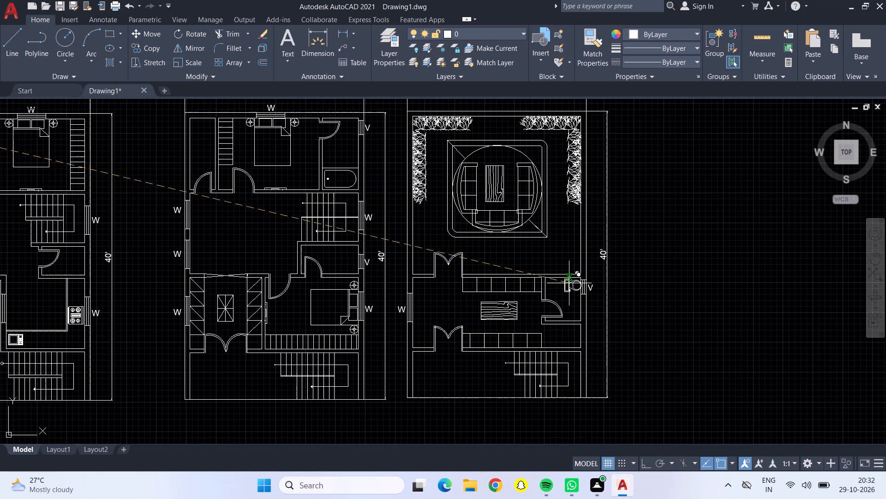
scroll(563, 285, up, 4)
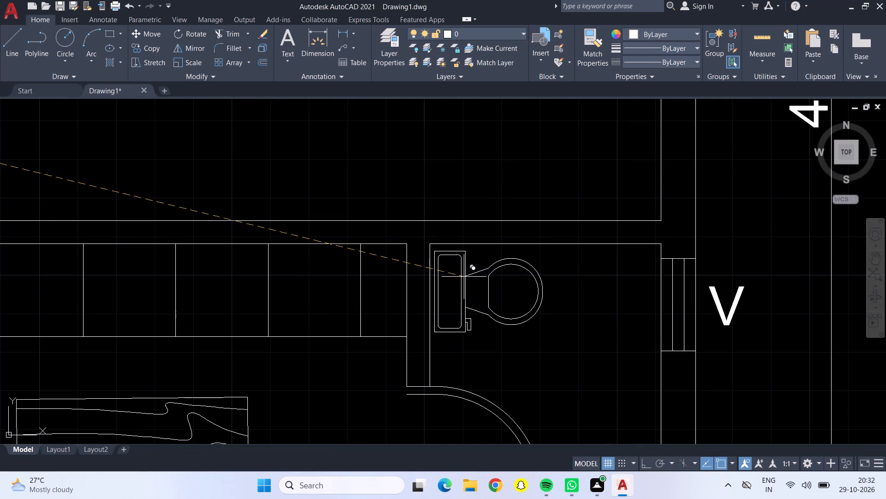
click(571, 283)
Place another toilet copy in the second plan's upper bathroom, its tank against the bedroom-side wall just above the bathtub.
scroll(555, 283, down, 5)
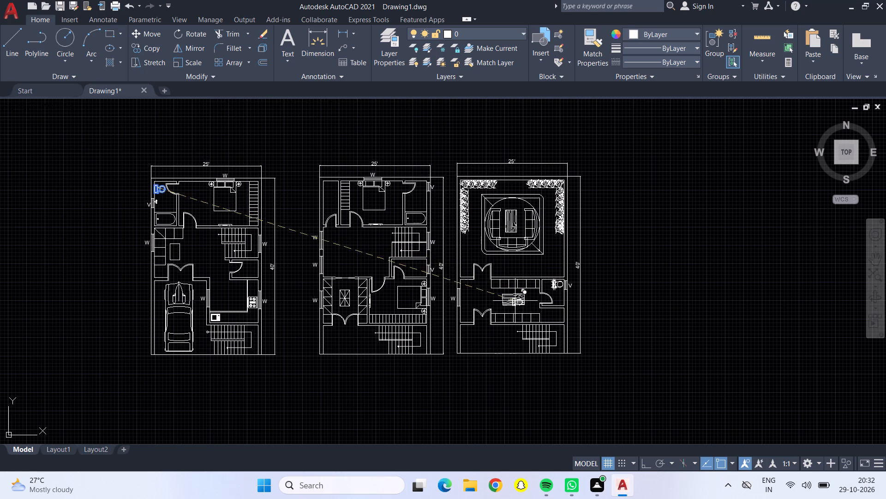
scroll(405, 190, up, 5)
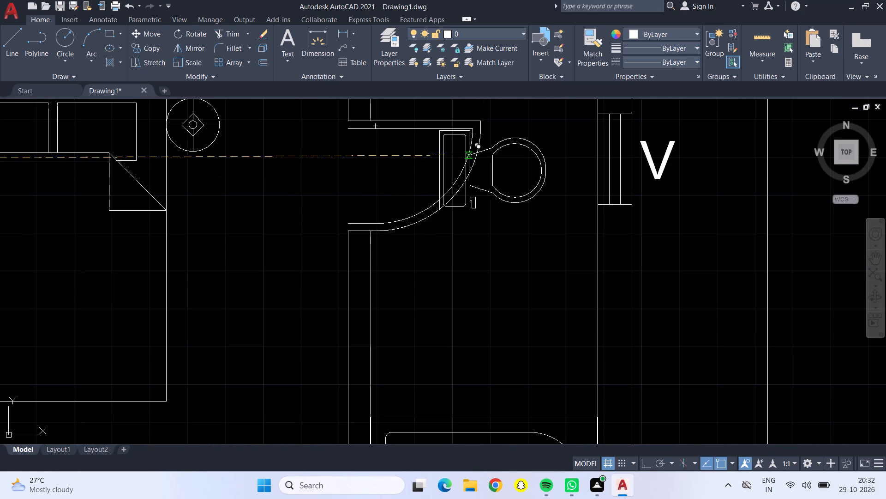
scroll(531, 133, down, 1)
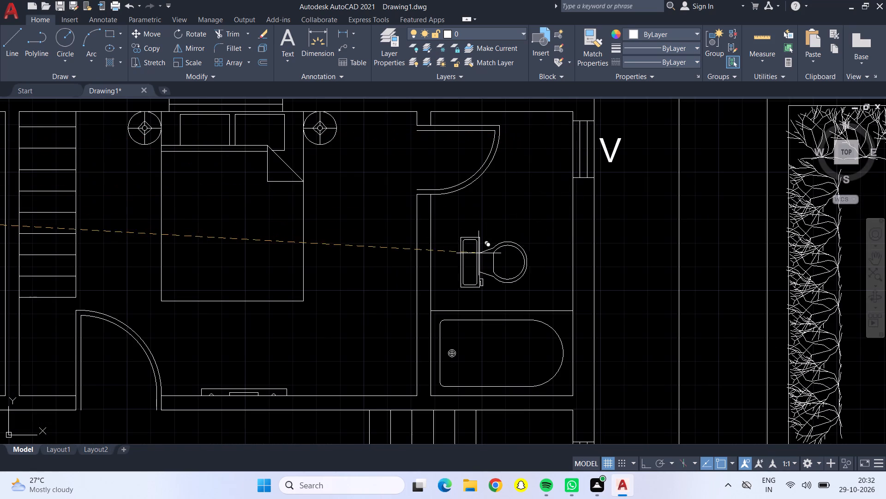
scroll(448, 254, up, 2)
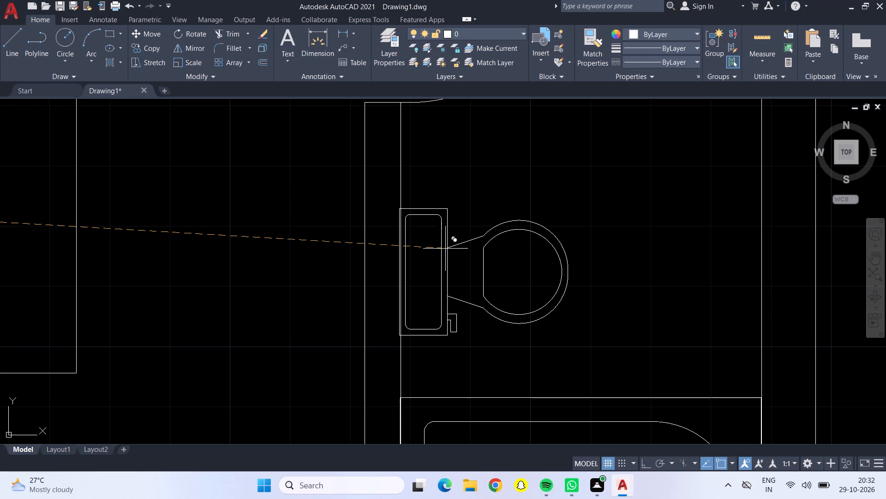
click(447, 249)
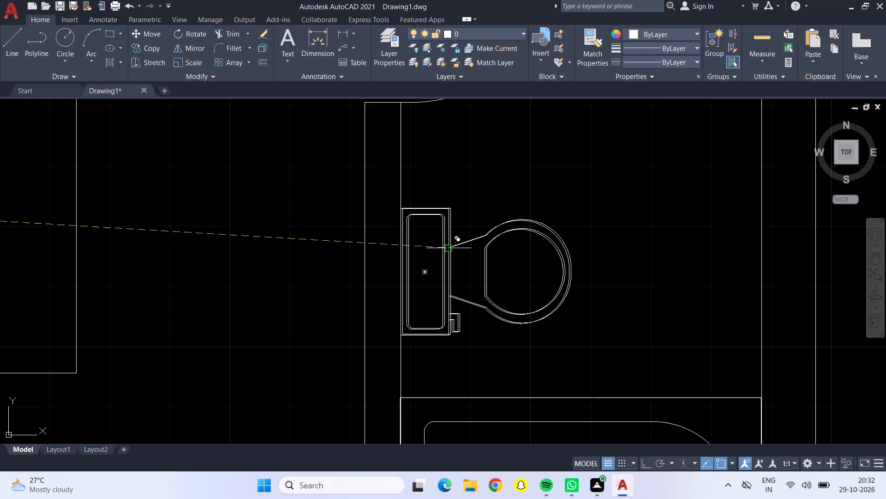
Place a toilet copy in the second plan's lower bathroom, near the top wall with its bowl facing the ventilator wall.
scroll(447, 249, down, 5)
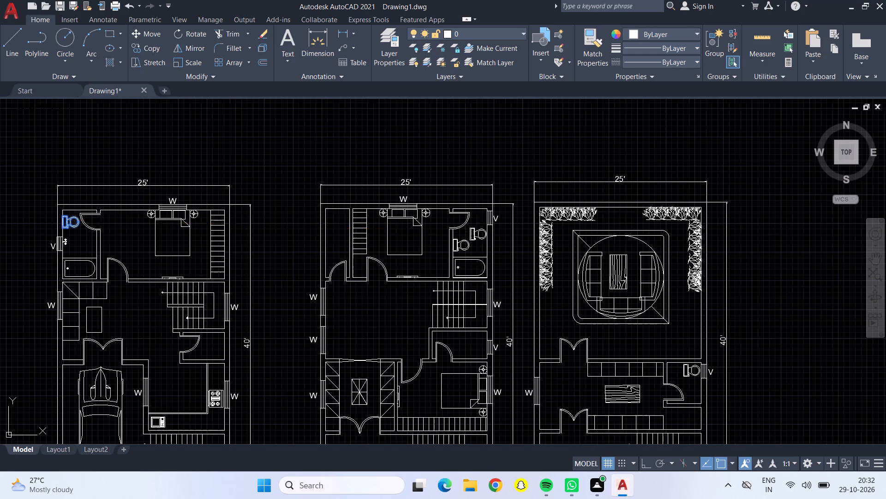
scroll(468, 342, up, 3)
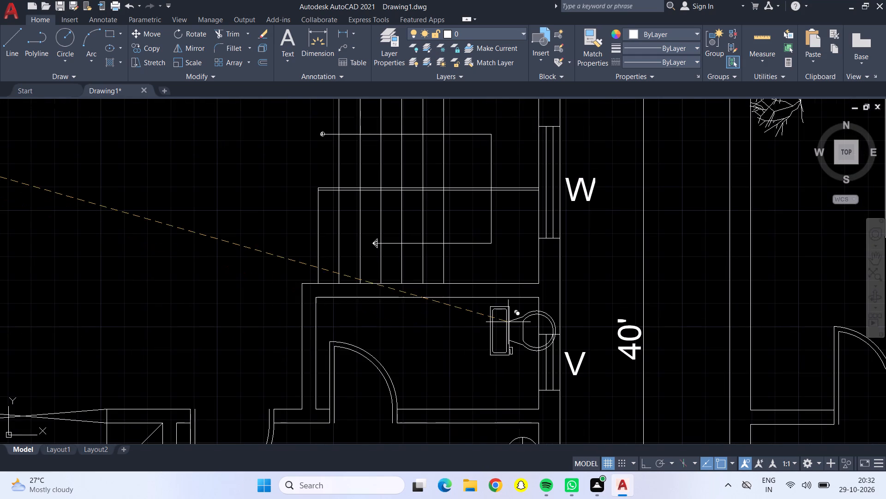
click(487, 316)
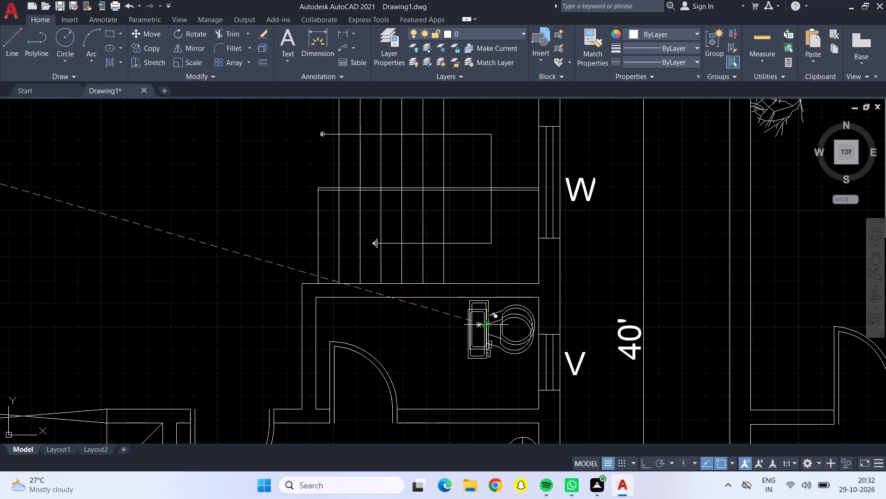
scroll(493, 302, down, 1)
scroll(387, 320, down, 3)
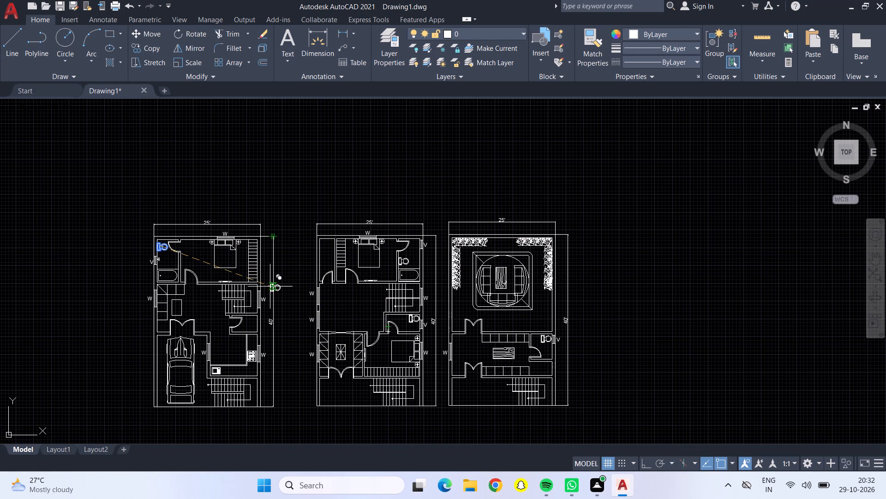
key(Escape)
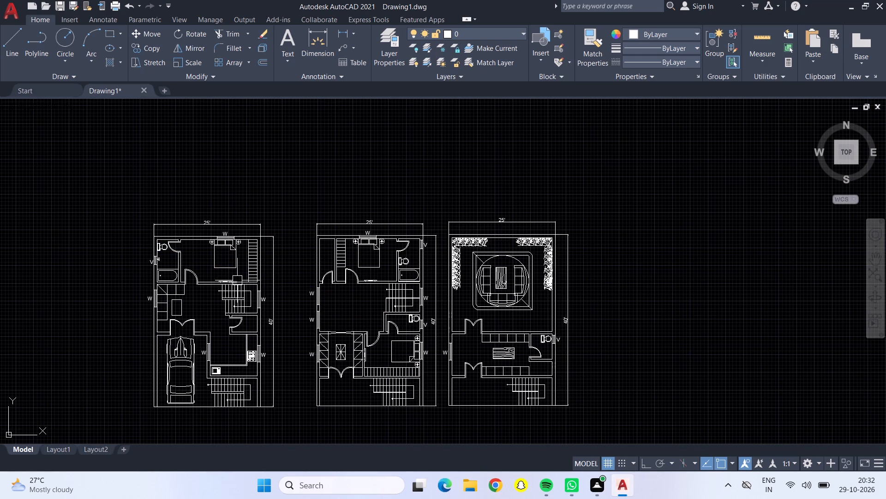
Copy the first plan's bathroom tap fixture into the second plan's upper bathroom, against the outer wall just below the ventilator.
scroll(153, 255, up, 3)
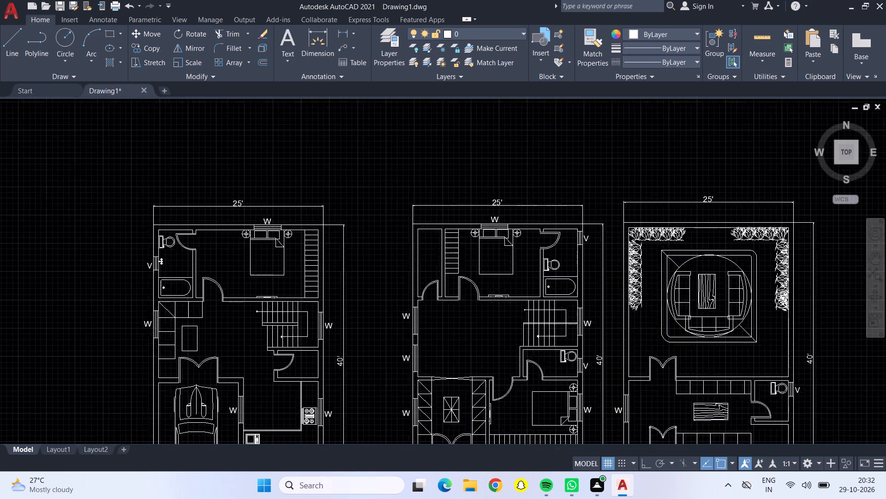
scroll(152, 255, up, 1)
click(183, 271)
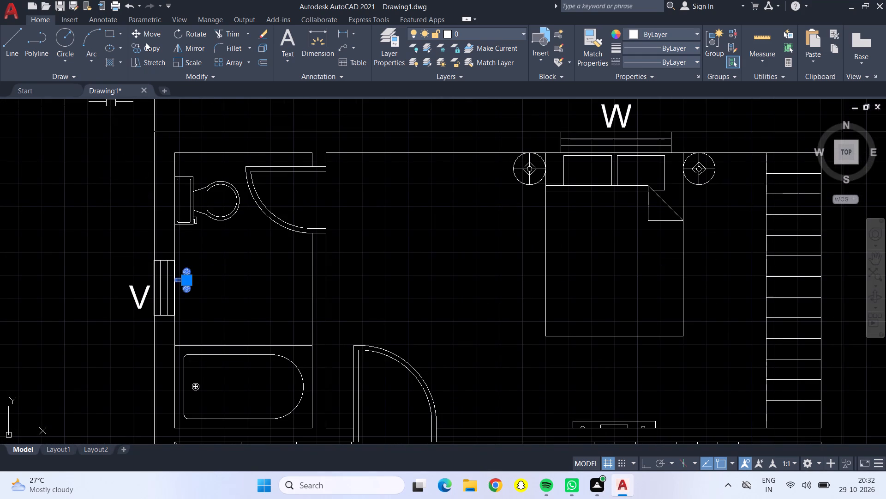
click(148, 50)
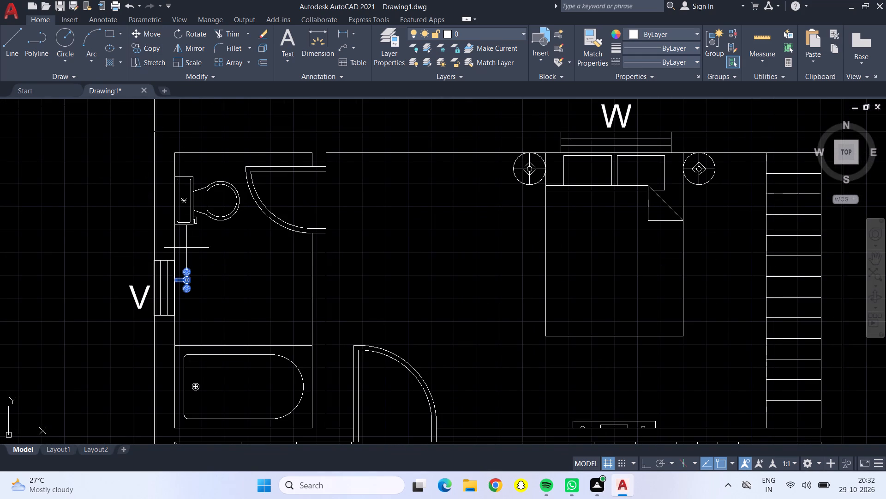
click(190, 274)
scroll(396, 280, down, 2)
scroll(595, 273, down, 1)
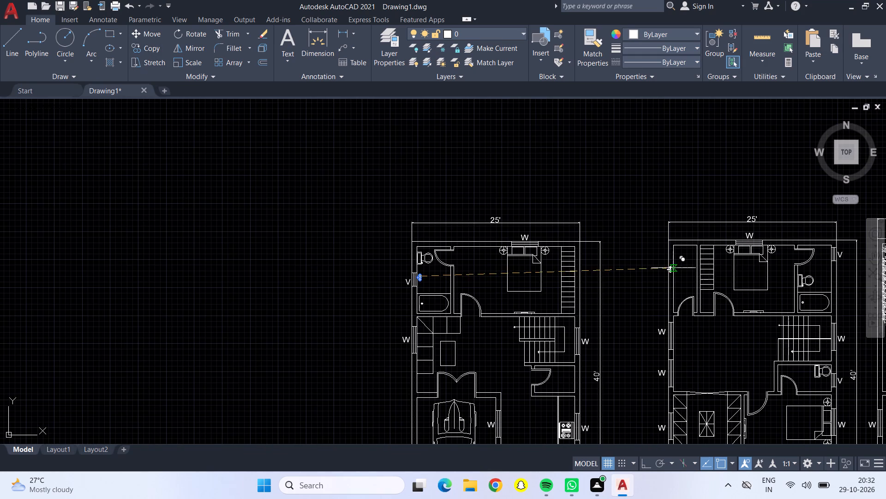
scroll(815, 265, up, 3)
middle_drag(815, 265, 457, 261)
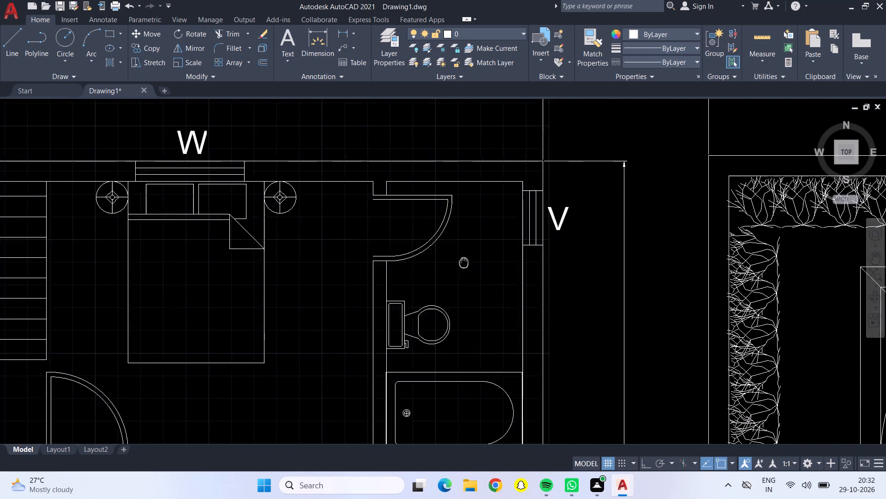
middle_drag(457, 261, 442, 259)
scroll(474, 220, up, 2)
scroll(473, 232, down, 2)
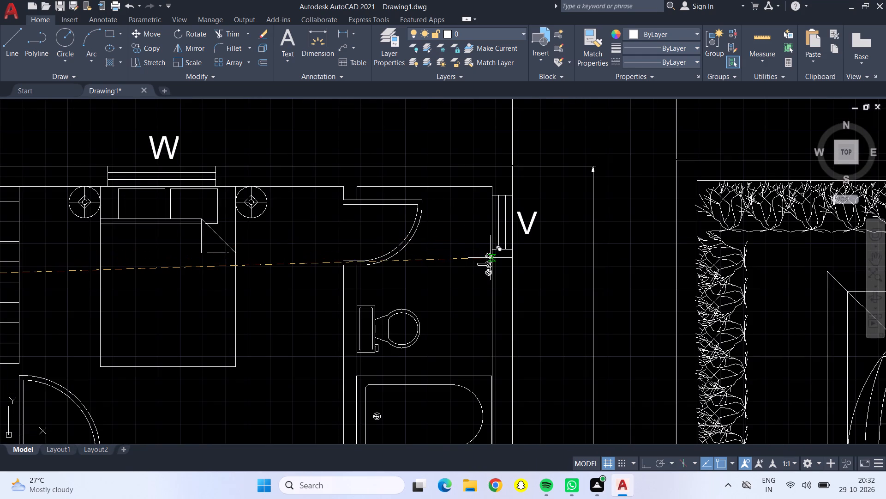
scroll(490, 258, up, 2)
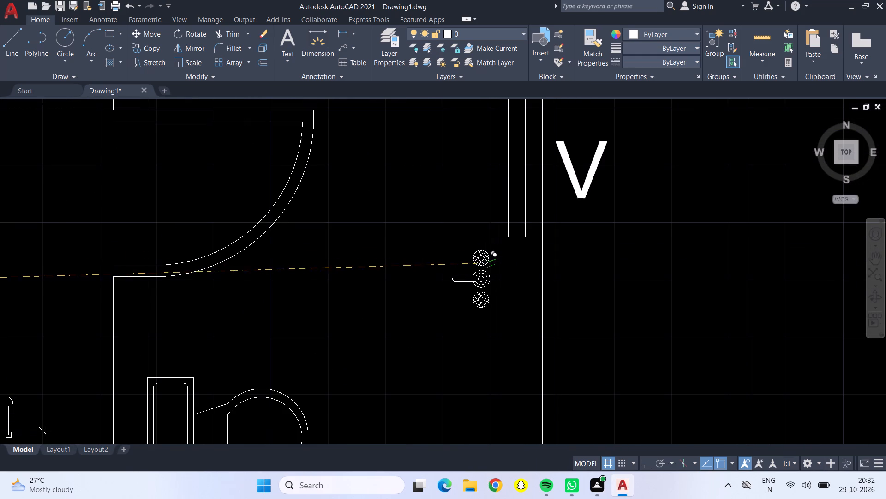
click(486, 268)
Place another tap copy in the third plan's bathroom, against the outer wall just below the ventilator.
scroll(456, 283, down, 5)
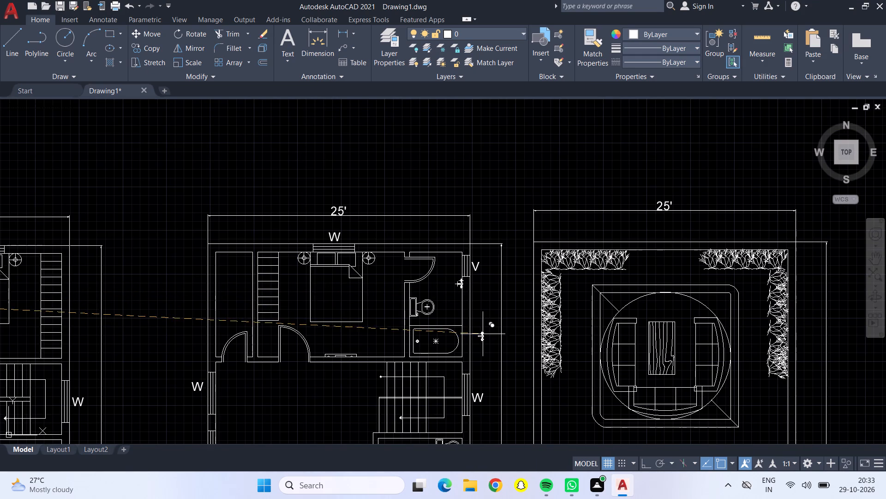
middle_drag(484, 334, 411, 131)
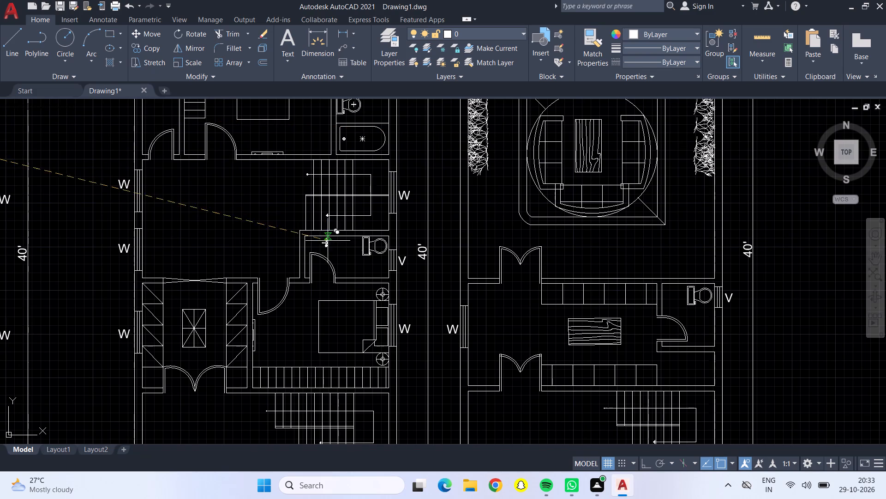
scroll(715, 320, up, 3)
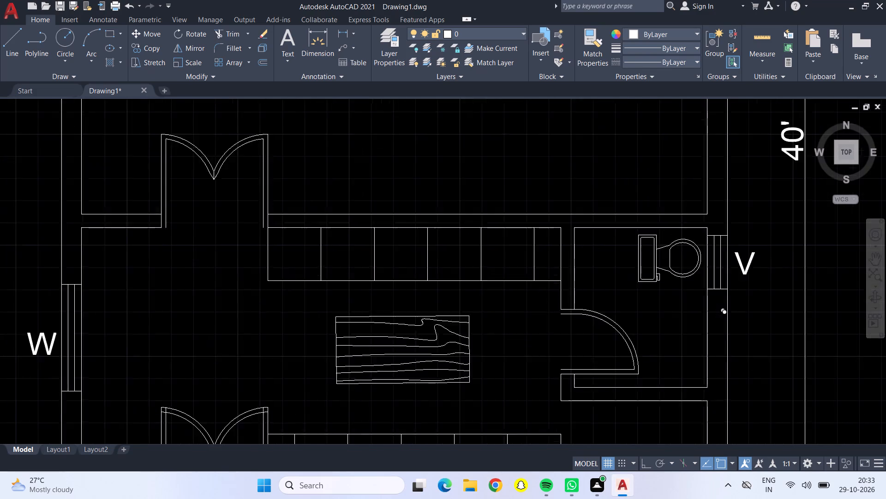
scroll(714, 320, up, 2)
click(665, 319)
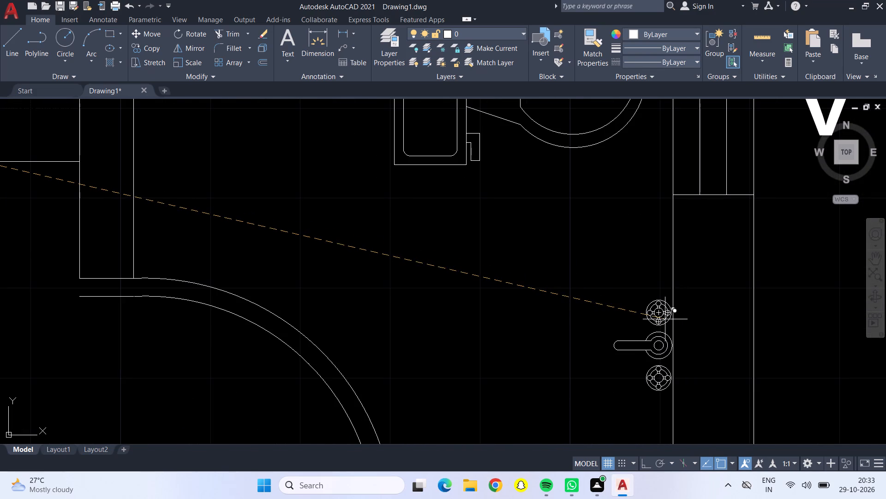
Place a tap copy in the second plan's lower bathroom, close to the top wall above the door swing.
scroll(621, 319, down, 5)
scroll(245, 255, up, 1)
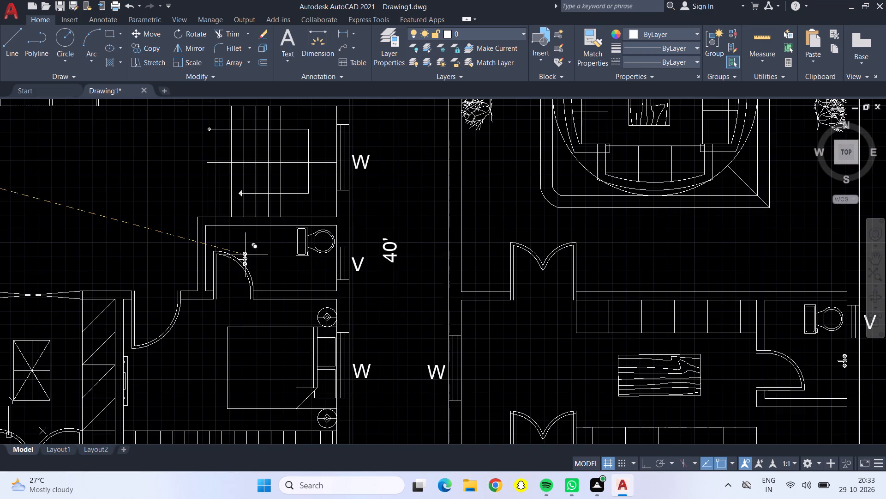
scroll(258, 255, up, 3)
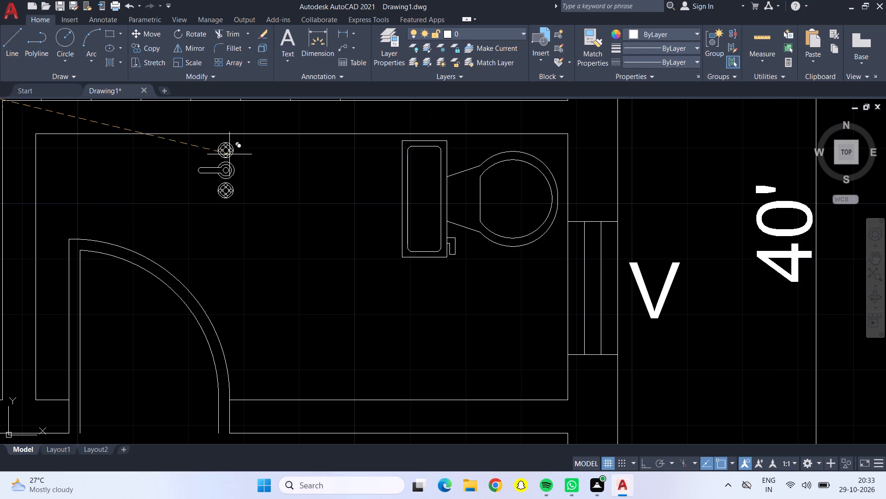
click(223, 145)
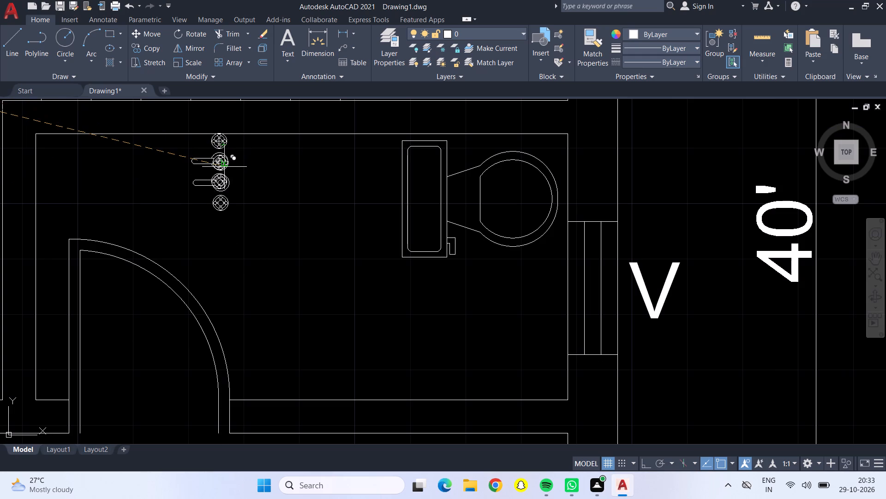
key(Escape)
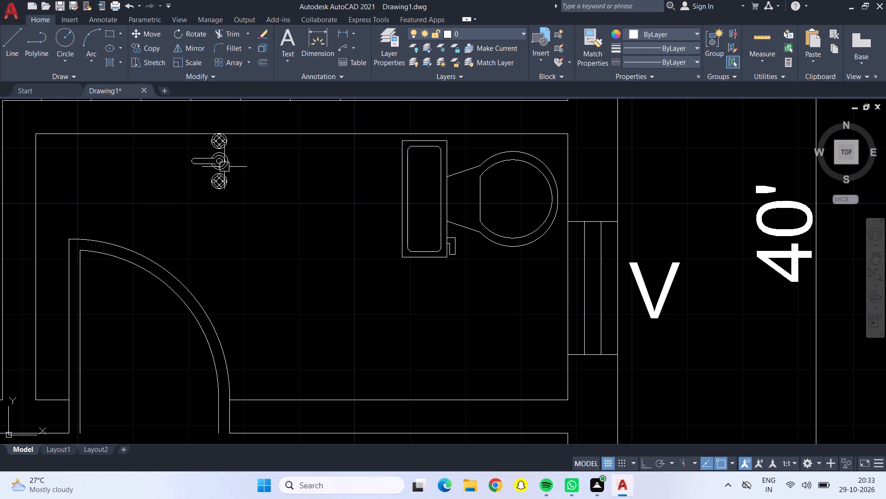
Rotate the lower bathroom's copied tap to 270° so its spout points toward the top wall.
click(193, 37)
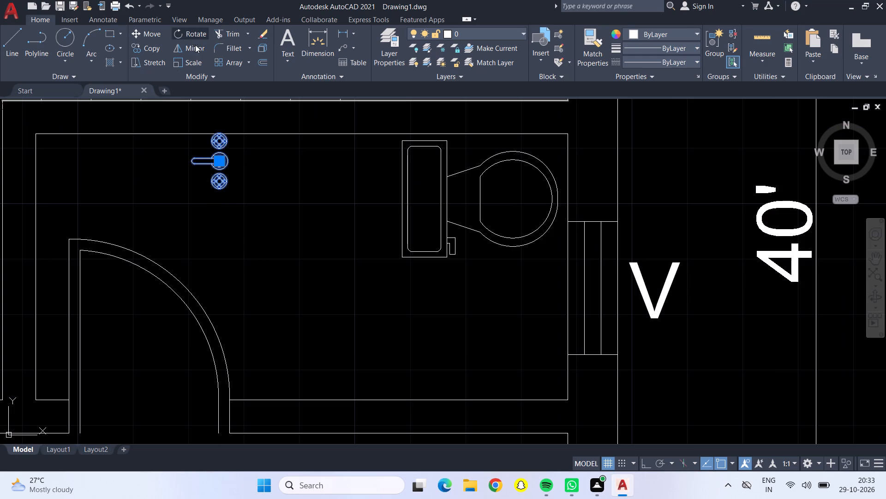
click(218, 192)
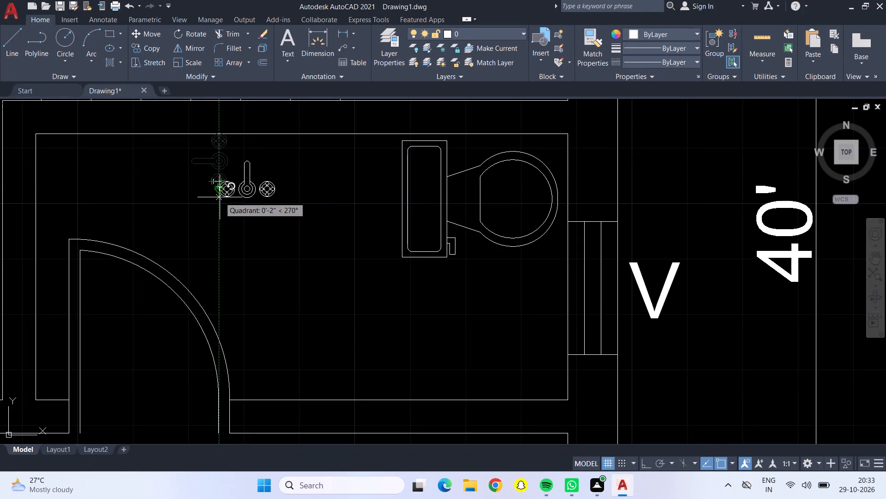
click(217, 195)
Move the second plan's lower bathroom tap up so its spout end touches the bathroom's top wall.
click(239, 189)
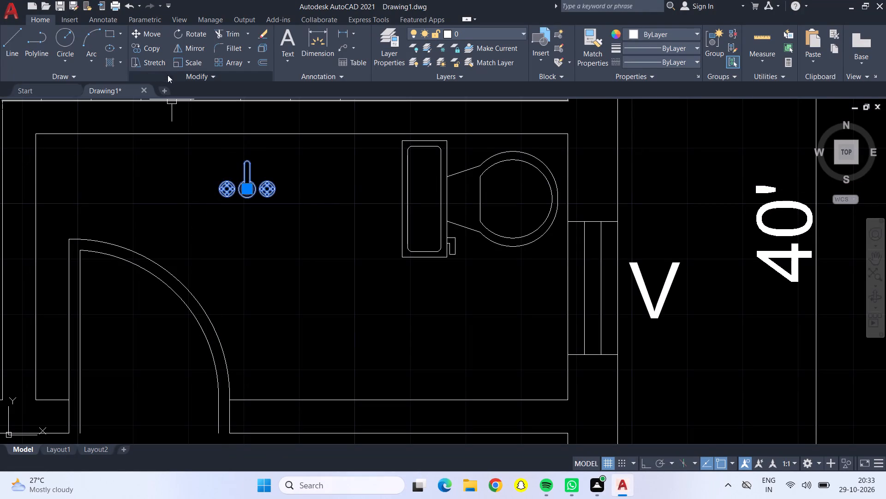
click(149, 30)
click(245, 158)
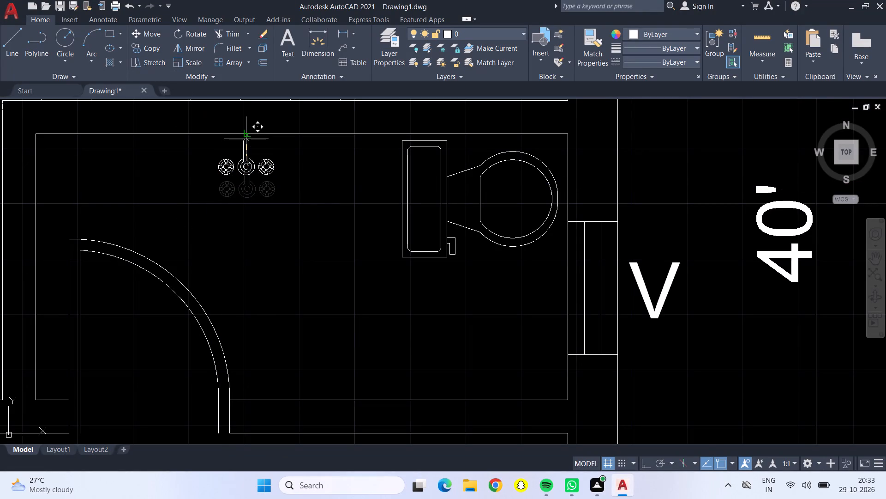
click(247, 133)
Rotate the toilet in the second plan's lower bathroom a quarter turn so its tank faces the top wall.
scroll(243, 138, down, 5)
middle_drag(254, 161, 255, 161)
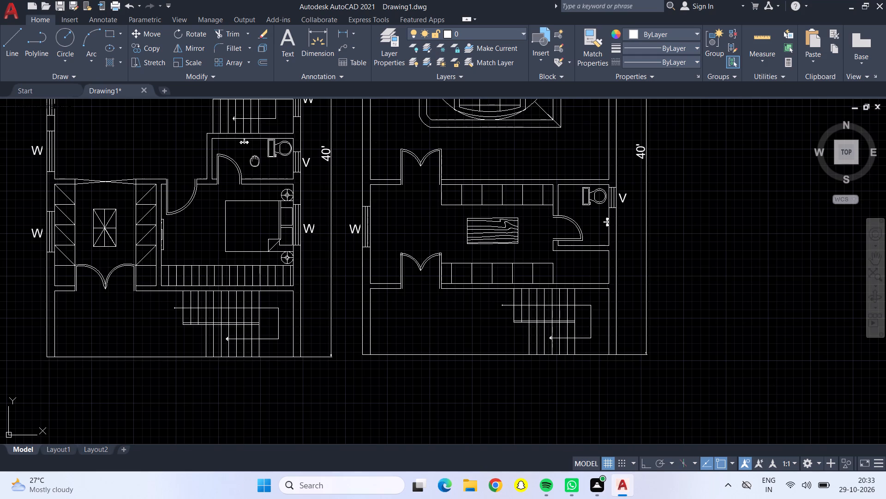
middle_drag(255, 161, 256, 199)
scroll(275, 189, up, 4)
click(267, 188)
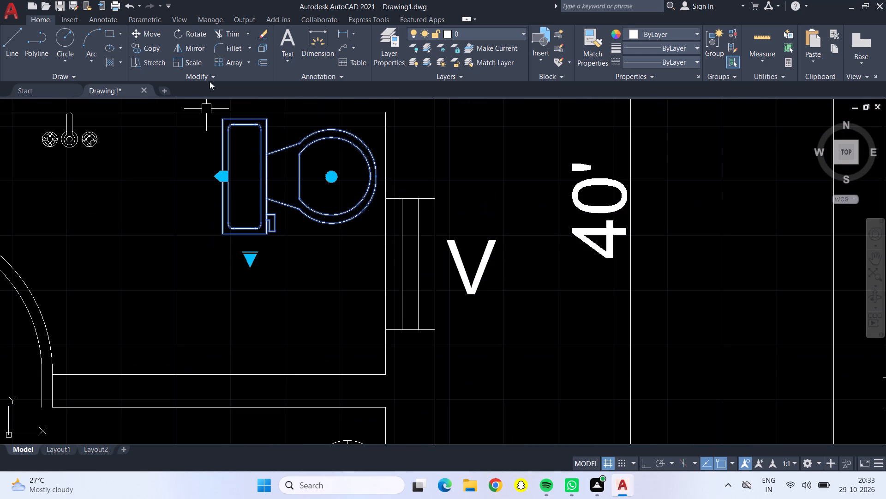
click(199, 29)
click(269, 240)
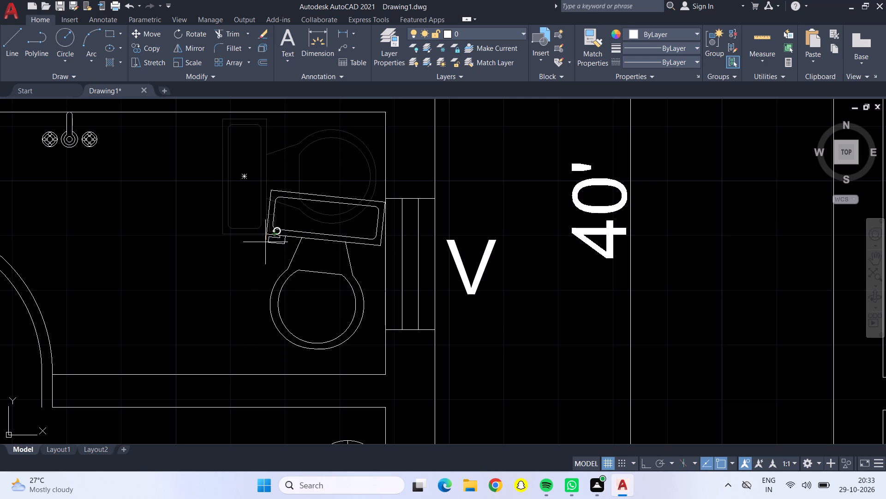
click(267, 233)
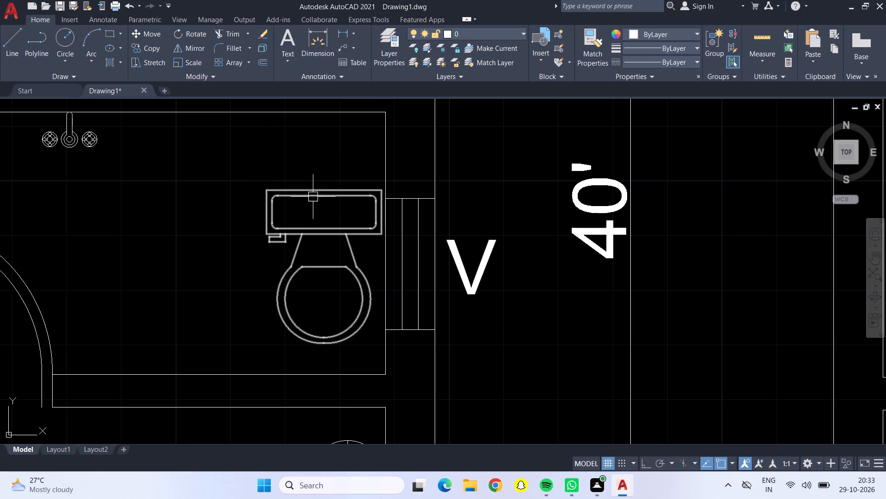
Move the rotated toilet in the second plan's lower bathroom up so its tank sits against the top wall.
click(313, 197)
click(151, 30)
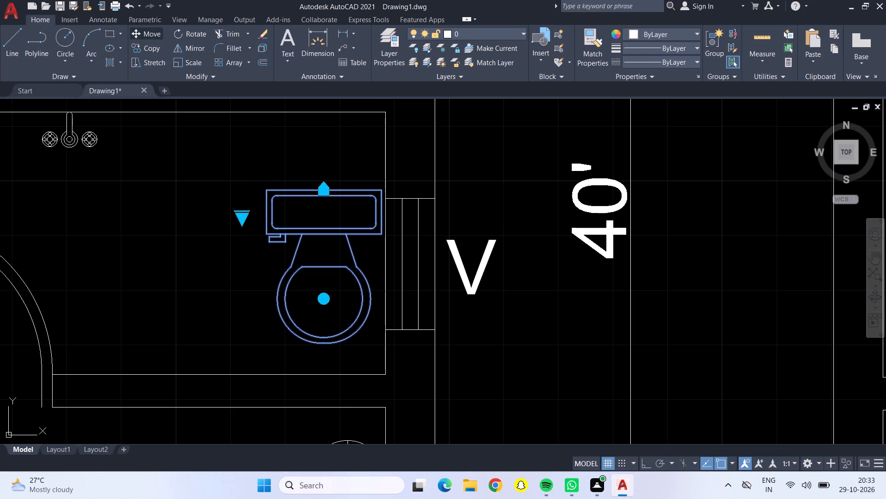
click(281, 182)
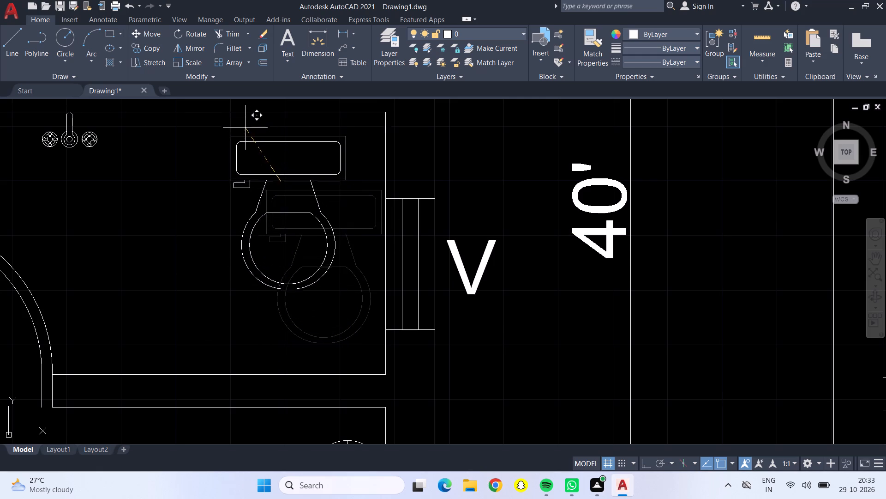
click(247, 110)
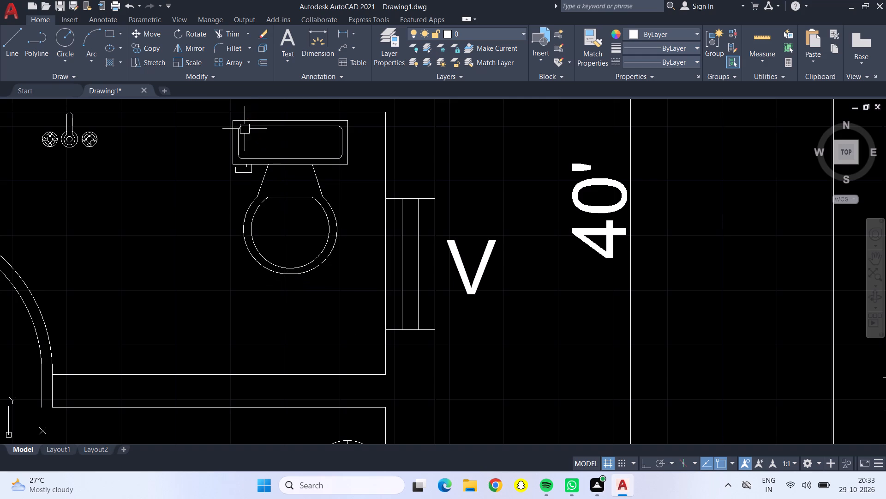
click(263, 129)
click(144, 31)
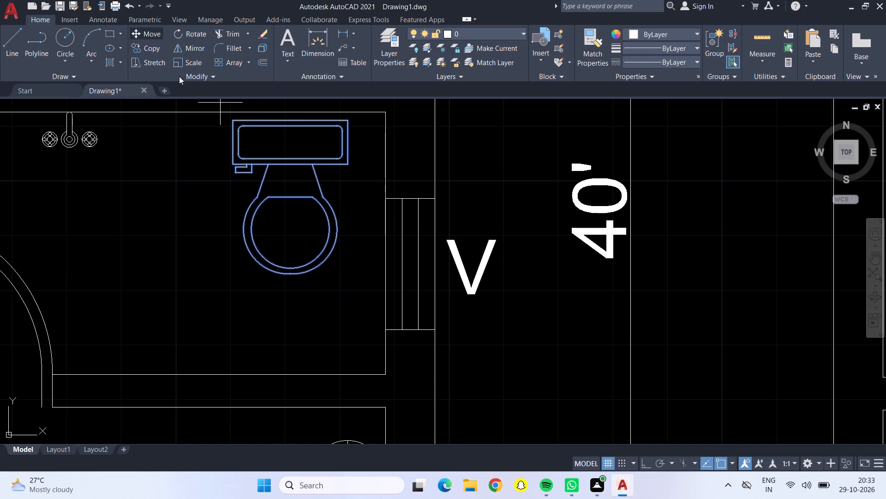
click(283, 117)
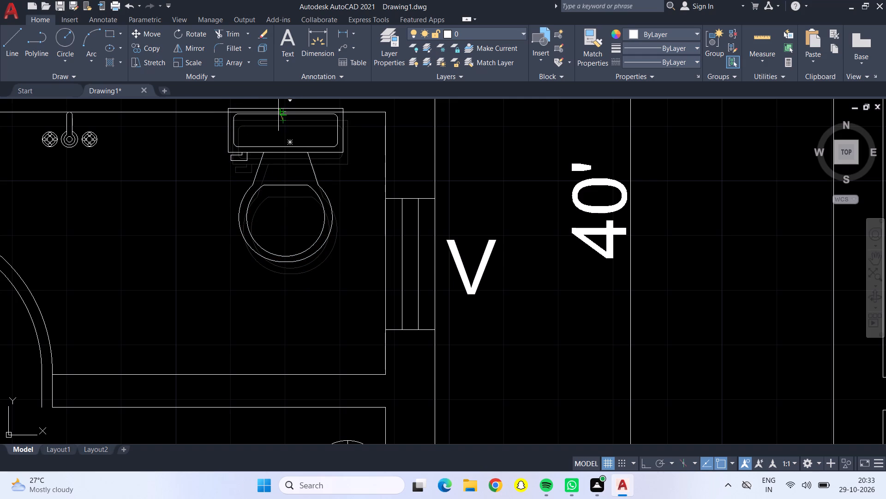
click(278, 111)
Rotate the third plan's bathroom toilet half a turn so its tank faces the outer wall with the ventilator.
scroll(254, 116, down, 4)
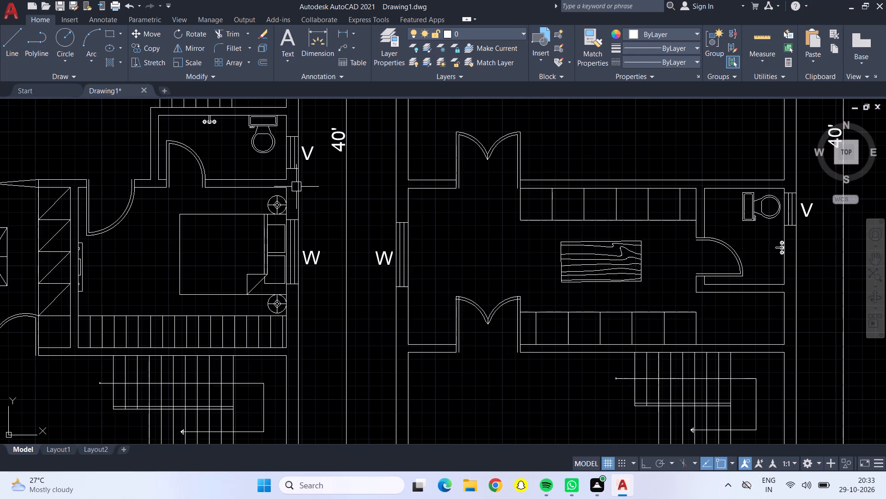
middle_drag(740, 234, 478, 237)
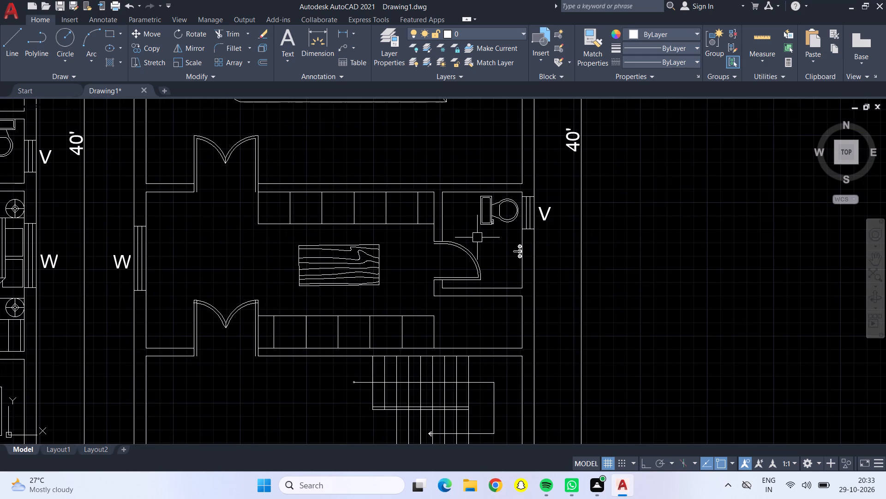
scroll(495, 211, up, 4)
click(510, 227)
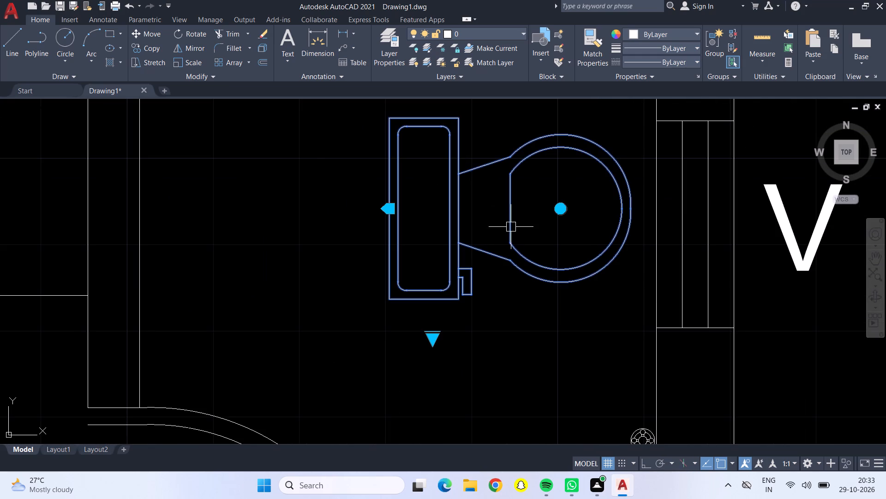
click(181, 34)
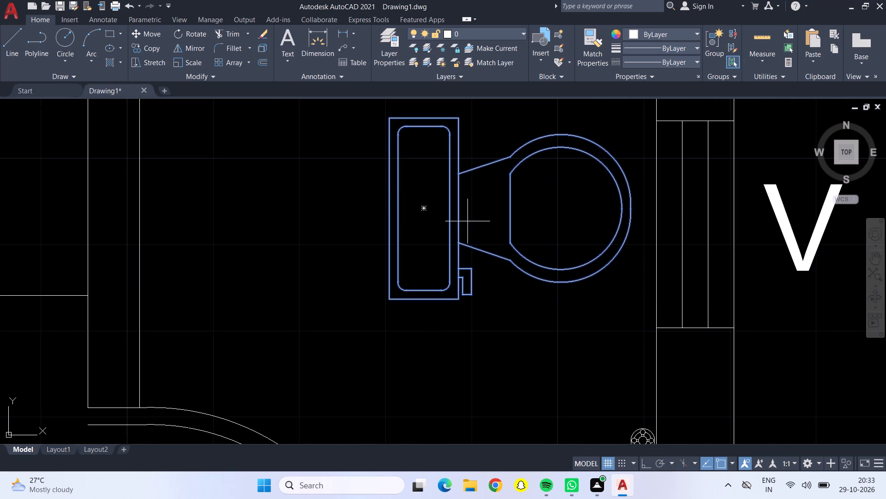
click(473, 223)
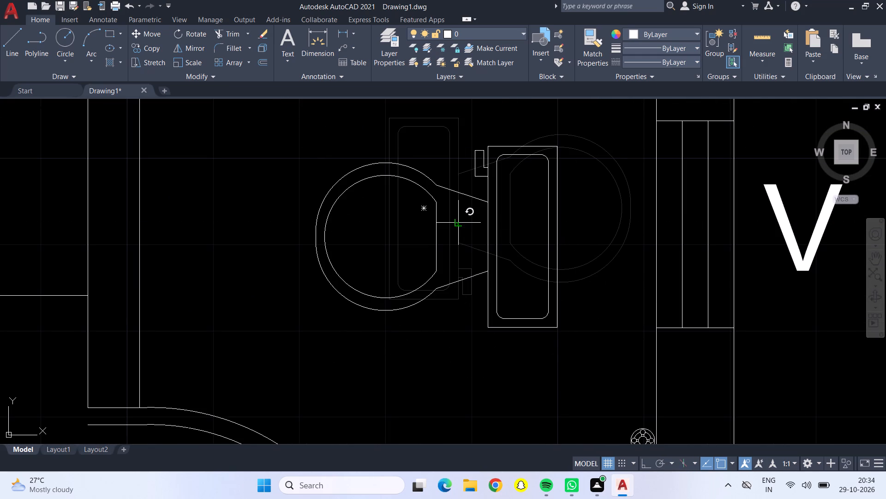
click(459, 221)
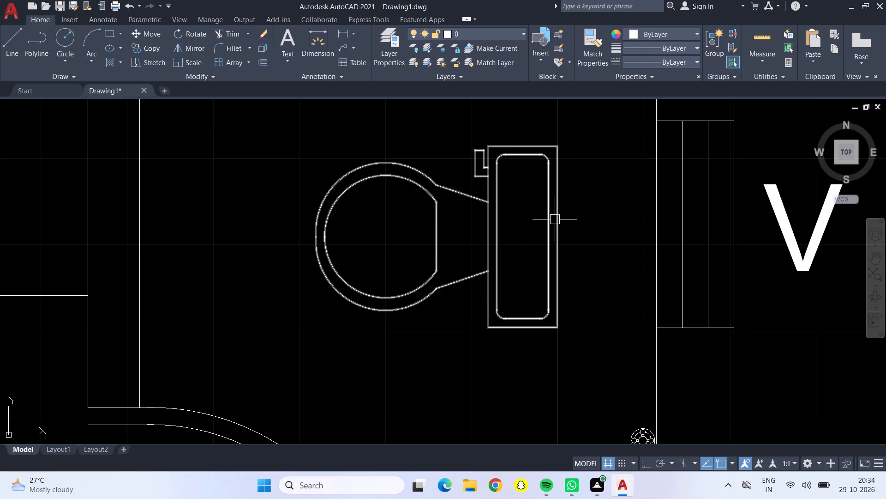
Move the third plan's rotated toilet so its tank sits against the outer wall at the ventilator.
drag(556, 219, 547, 216)
click(141, 32)
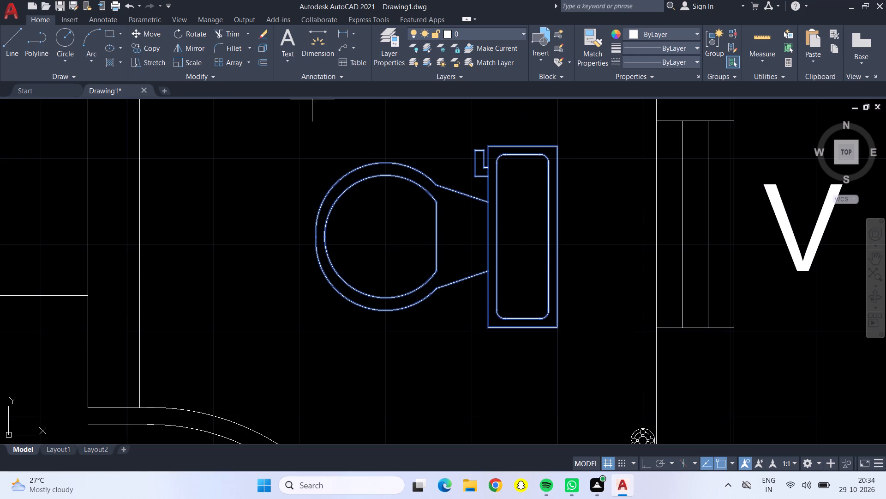
click(557, 230)
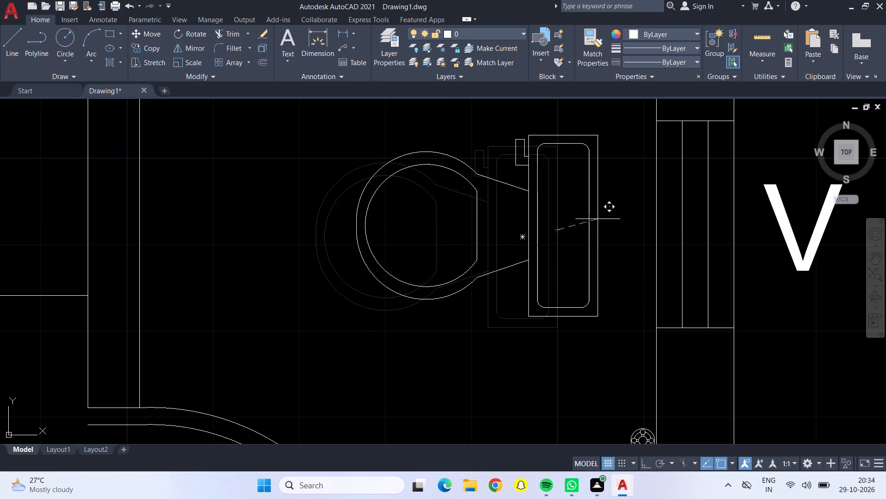
click(657, 205)
Look over all three floor plans to examine their fixtures and furniture.
scroll(630, 204, down, 3)
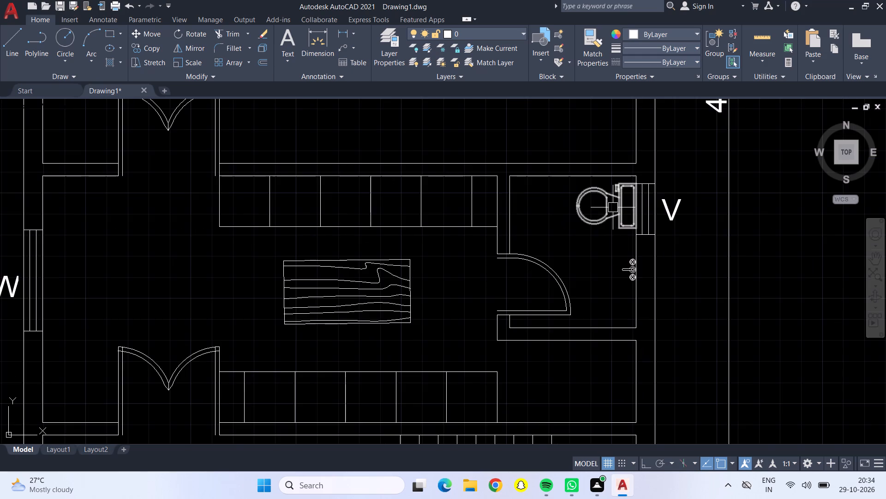
scroll(579, 213, down, 3)
middle_drag(306, 165, 321, 235)
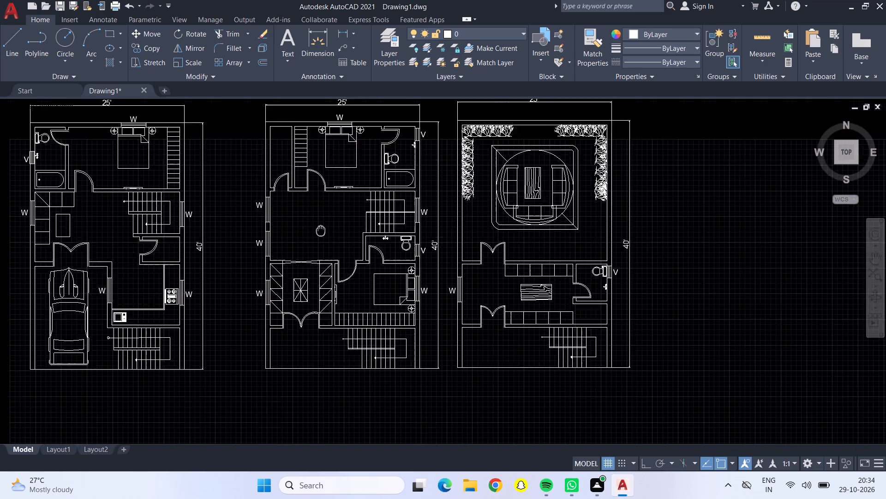
middle_drag(321, 235, 324, 272)
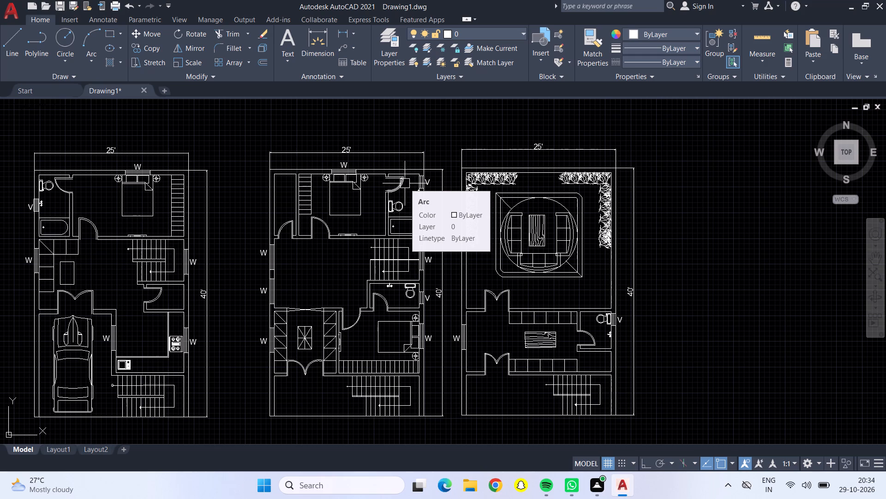
middle_drag(333, 262, 381, 201)
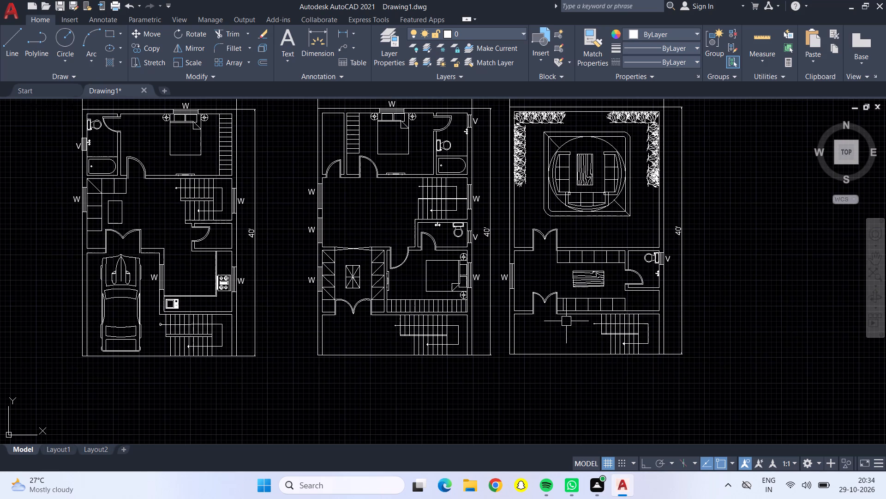
scroll(358, 331, up, 1)
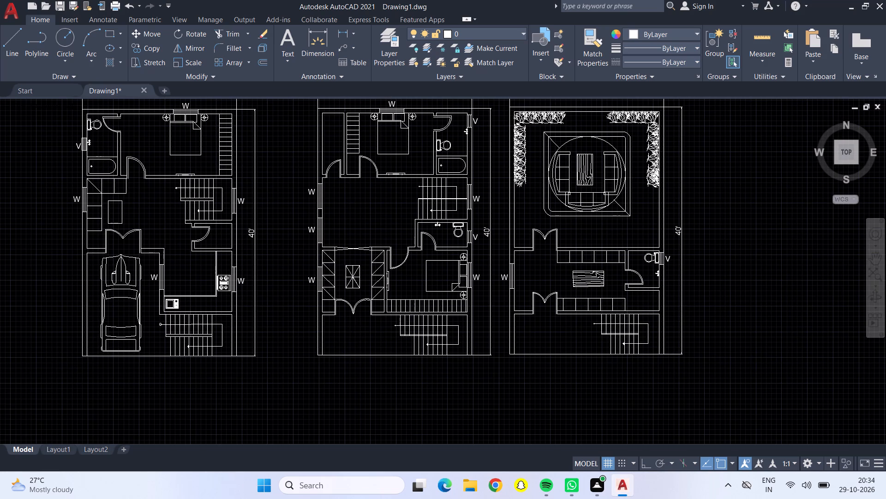
scroll(358, 331, down, 1)
middle_drag(349, 346, 364, 295)
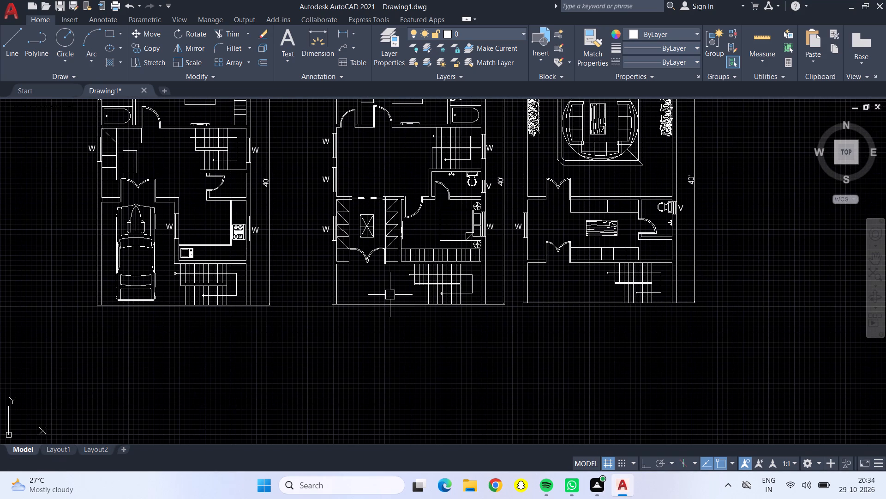
middle_drag(375, 325, 395, 399)
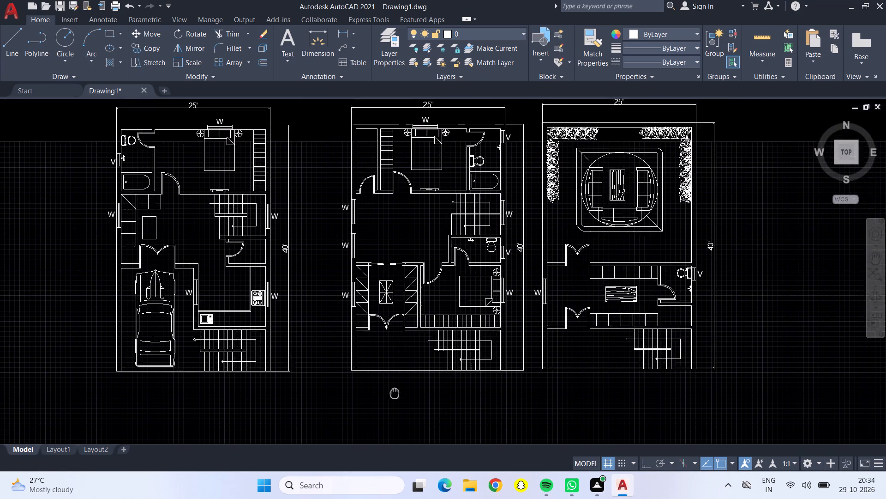
middle_drag(395, 399, 398, 425)
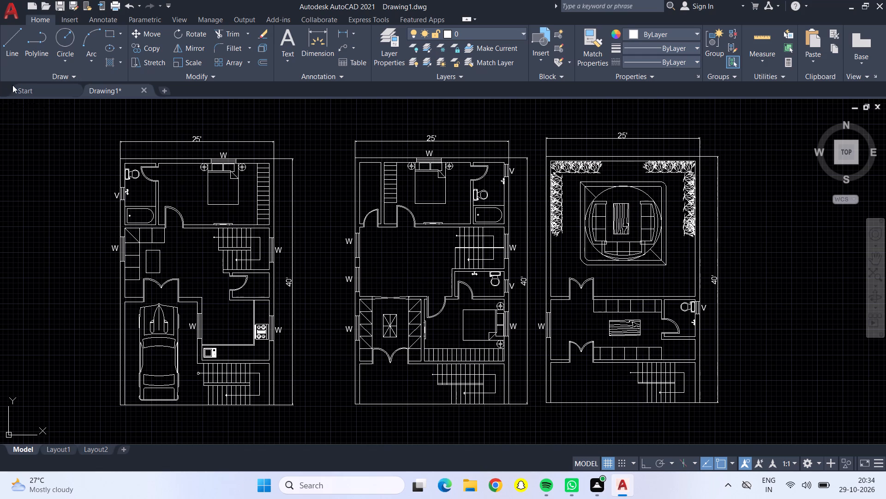
Draw connected lines through the third plan's upper cabinet row, adding a diagonal across each of its six compartments from bathroom to double door.
click(19, 34)
scroll(658, 308, up, 4)
click(664, 257)
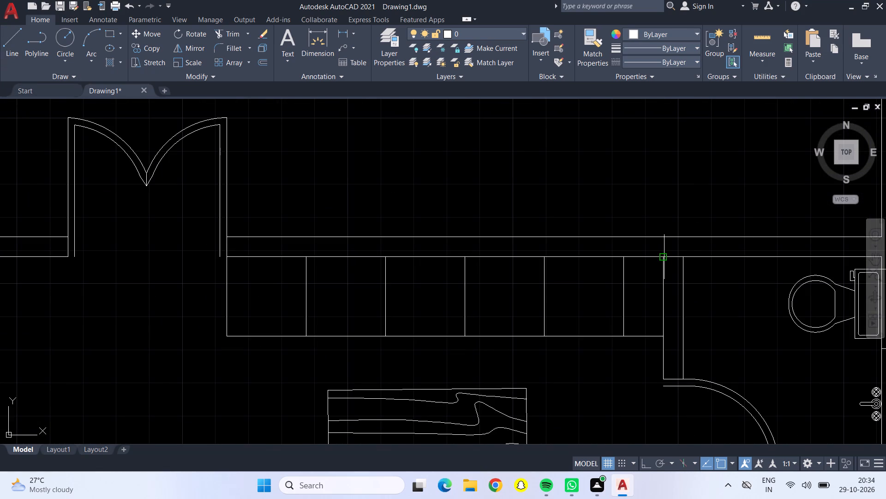
click(626, 337)
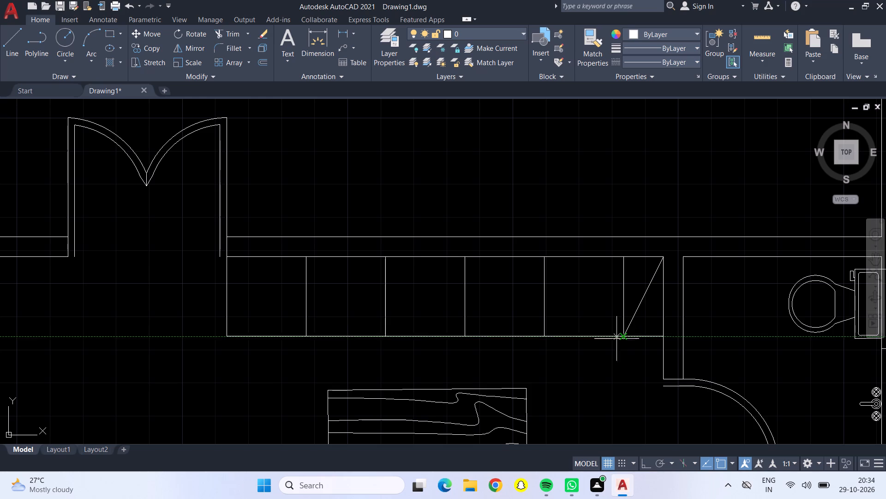
click(623, 259)
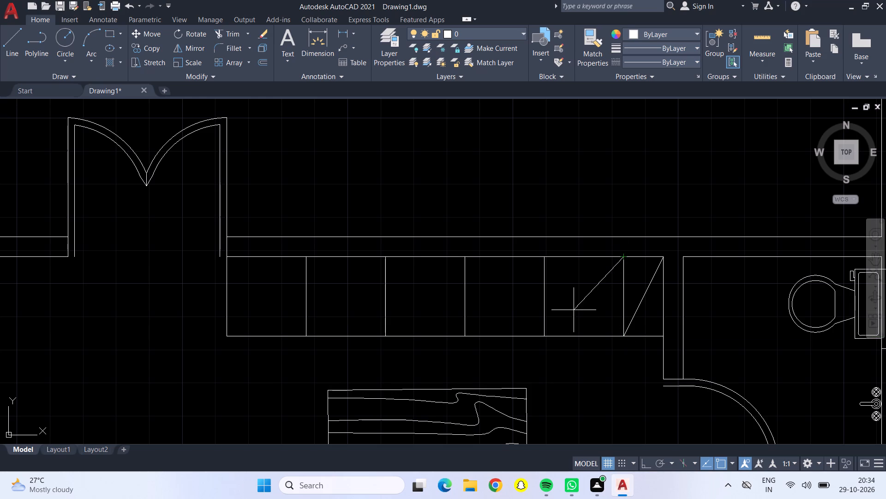
click(544, 335)
click(543, 254)
click(459, 339)
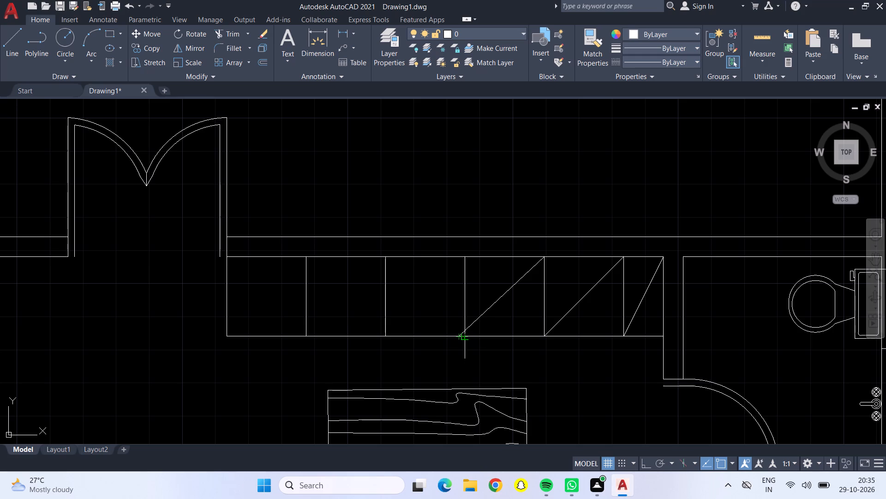
key(ctrl+z)
click(467, 255)
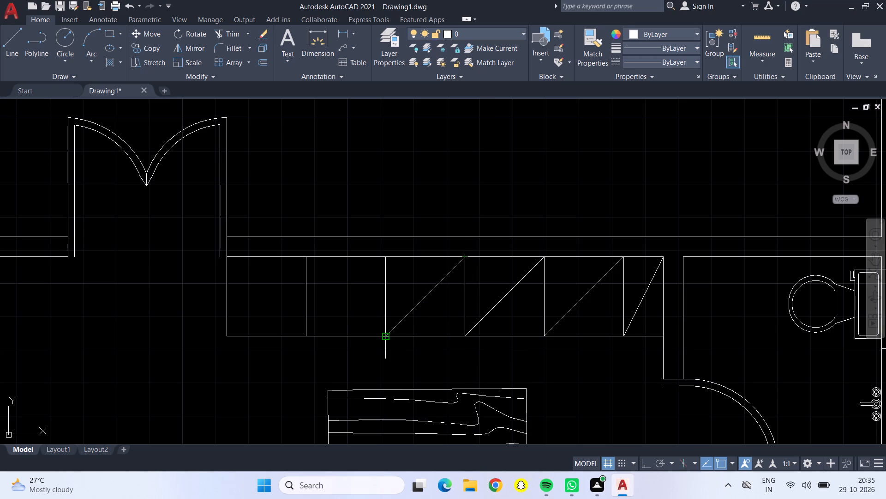
click(386, 336)
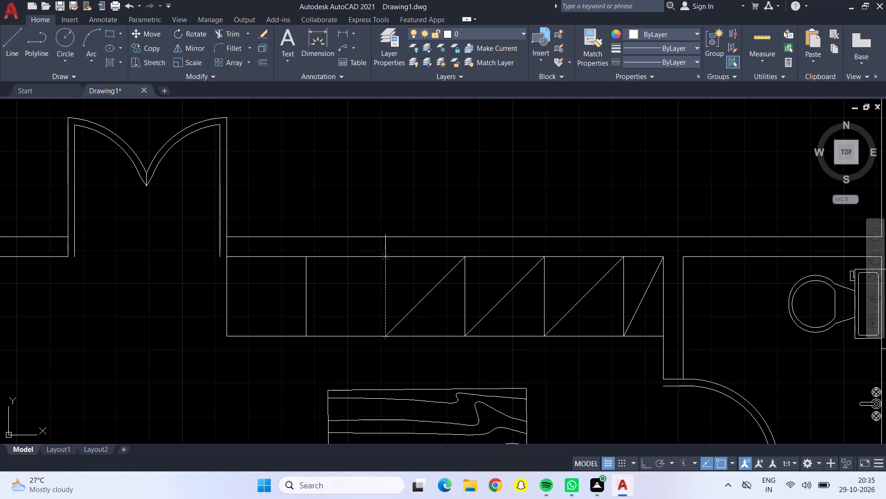
click(388, 258)
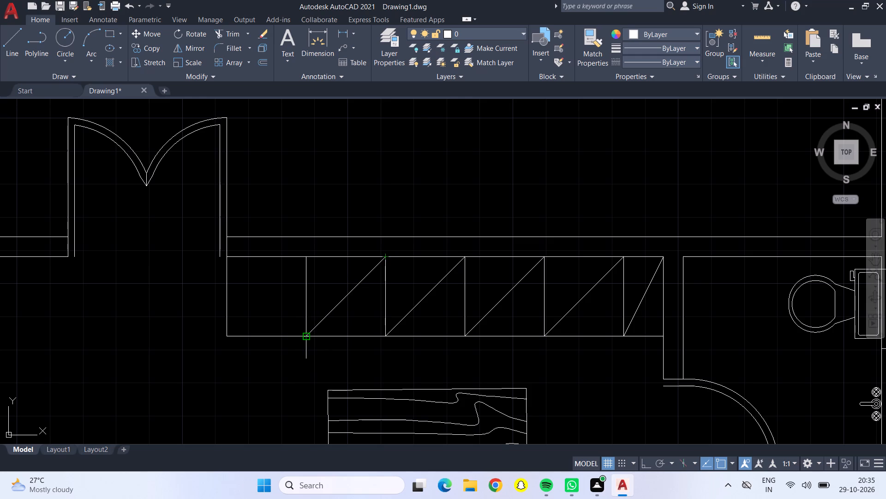
click(308, 335)
click(307, 257)
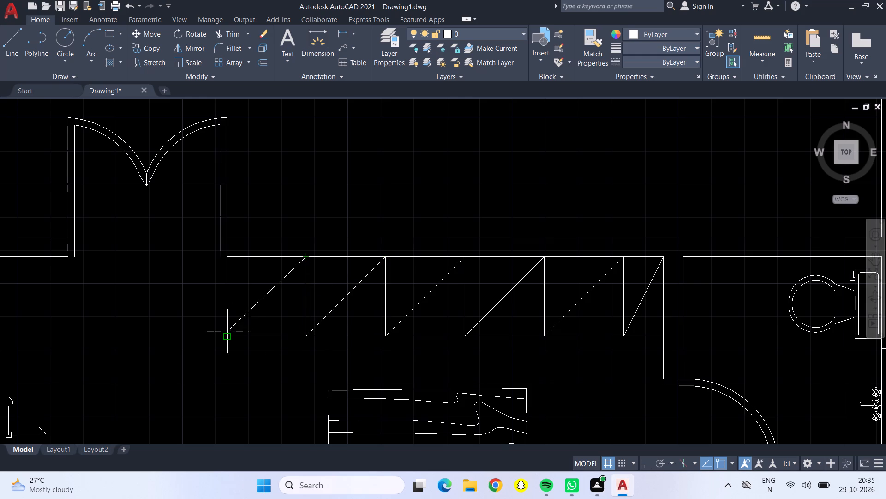
click(227, 336)
scroll(242, 338, down, 5)
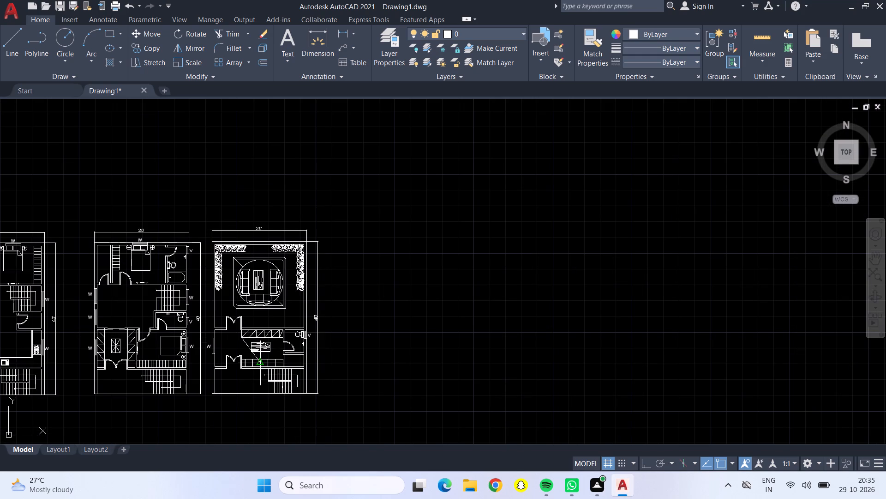
key(Return)
Draw connected diagonal lines across the first four compartments of the third plan's lower cabinet row, starting at the double door.
click(7, 32)
scroll(265, 377, up, 2)
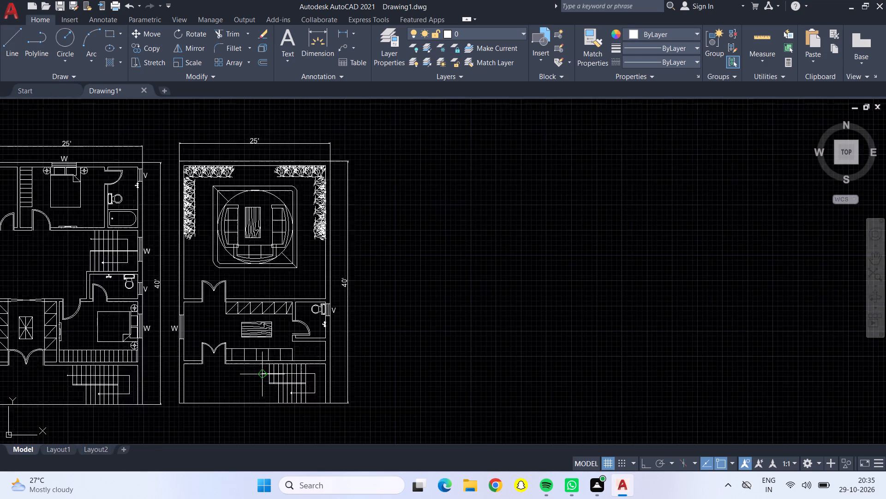
scroll(265, 377, up, 2)
scroll(105, 300, up, 3)
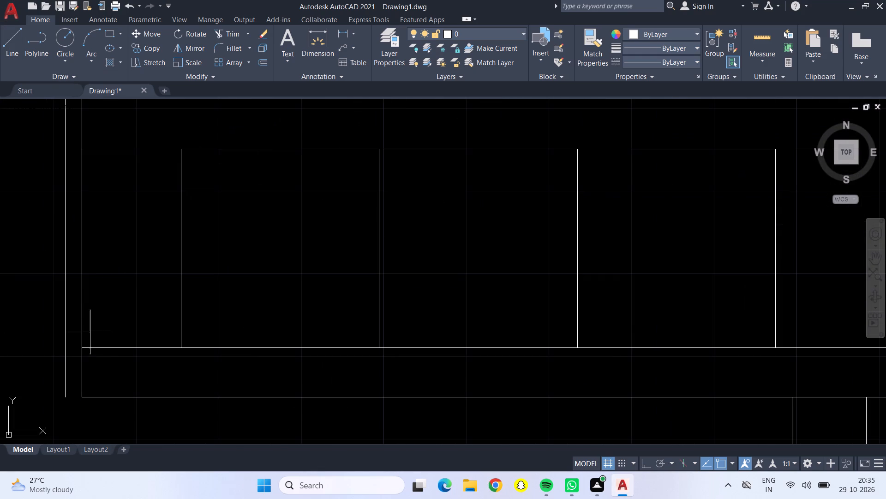
click(84, 349)
click(180, 147)
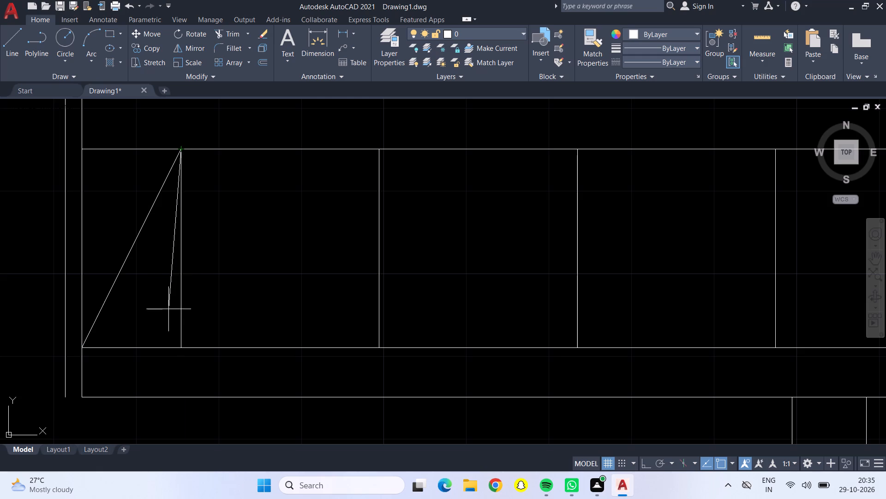
click(180, 346)
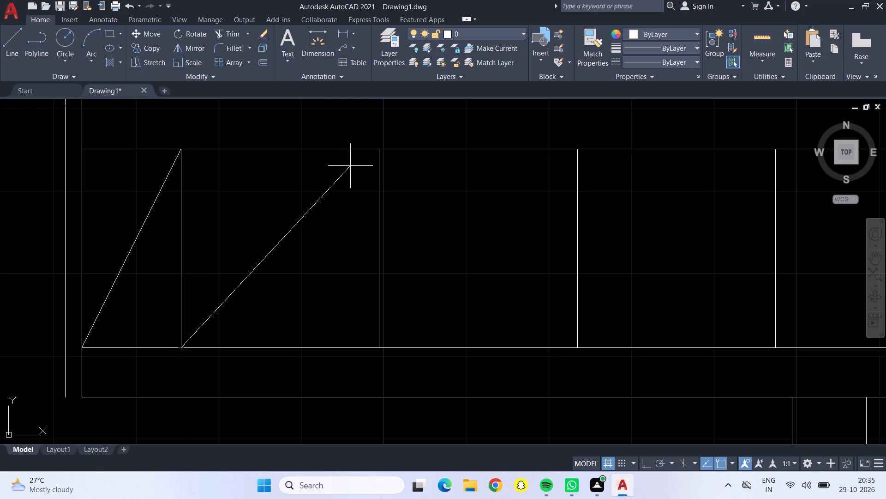
click(382, 149)
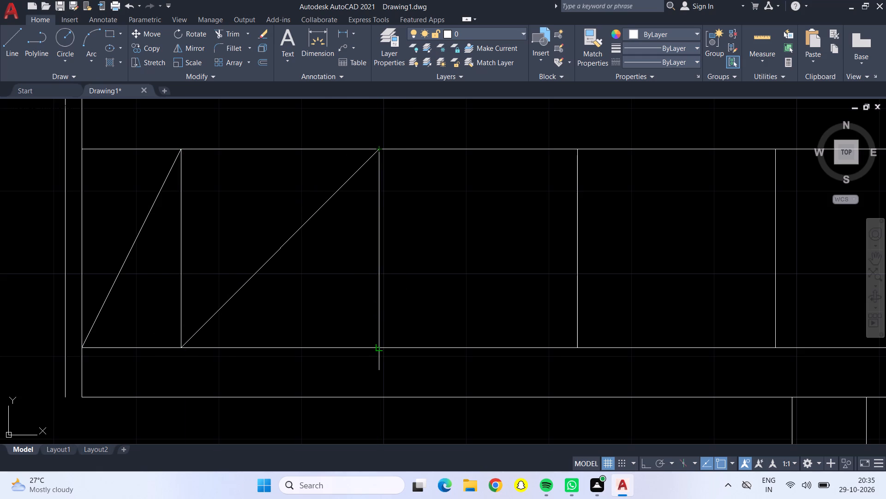
click(378, 348)
click(576, 150)
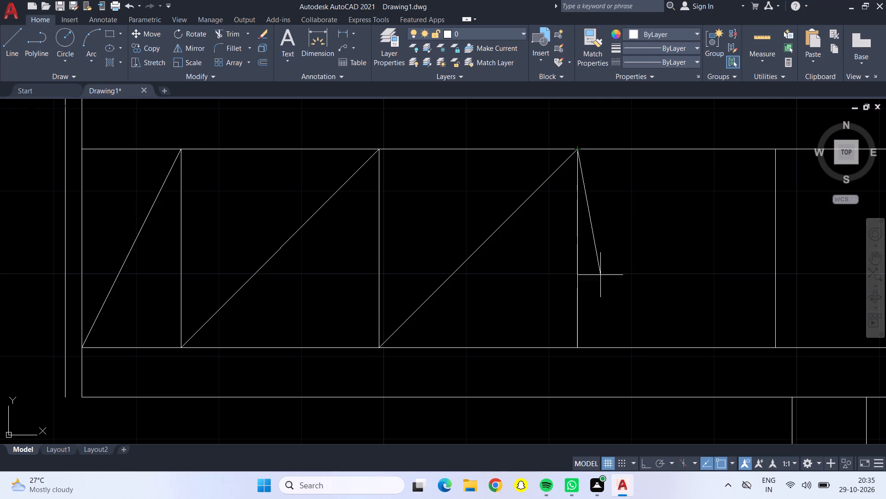
click(577, 348)
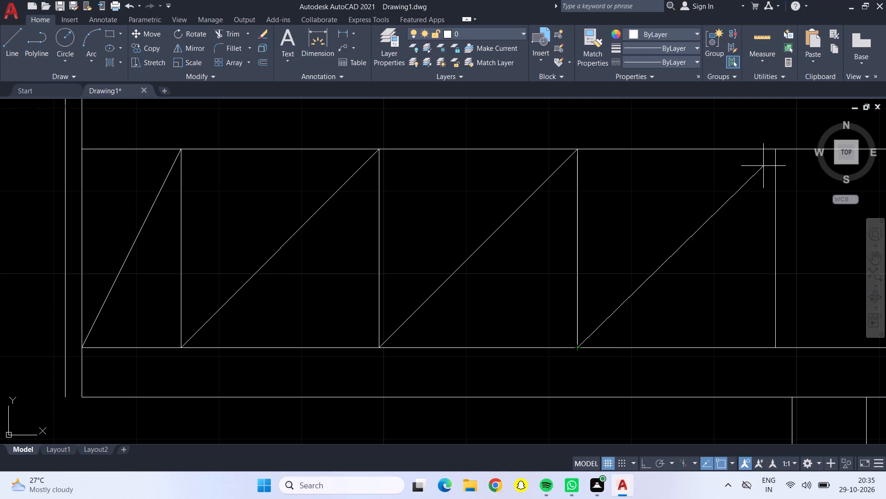
click(777, 150)
Continue the diagonal lines across the last two compartments of the third plan's lower cabinet row, ending at its upper far corner.
scroll(784, 149, down, 4)
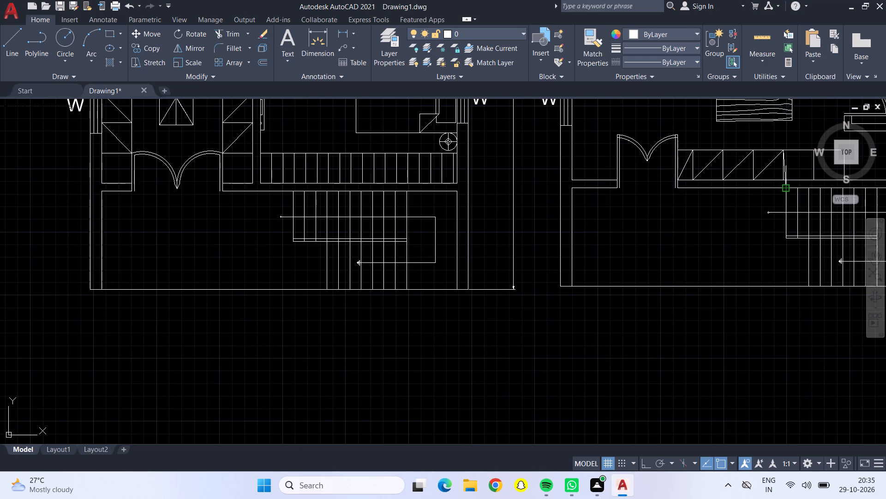
middle_drag(785, 186, 446, 333)
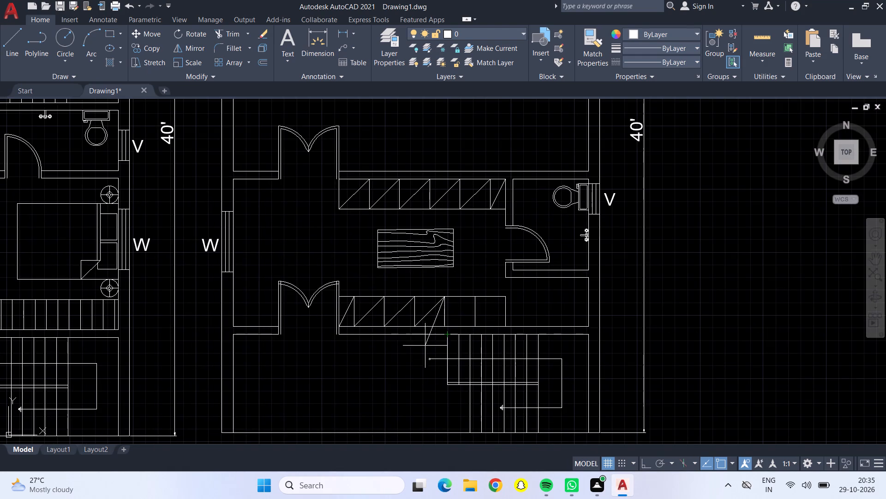
scroll(428, 341, up, 4)
click(515, 259)
scroll(532, 227, down, 2)
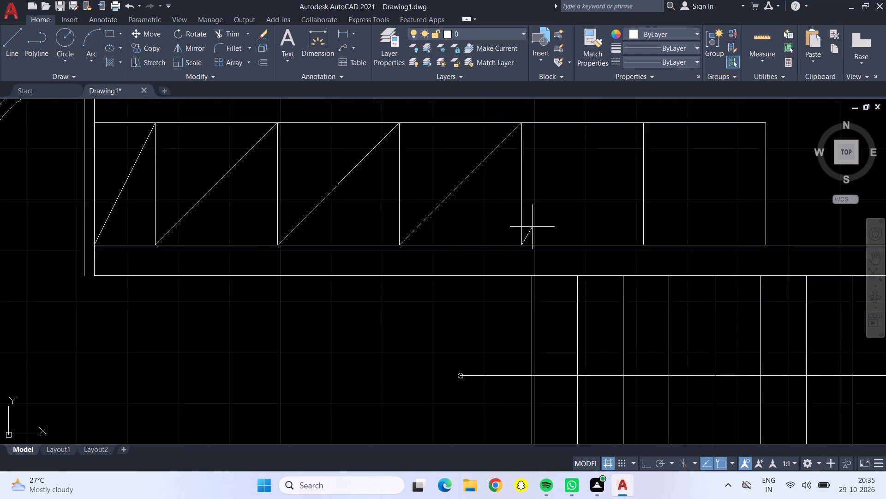
click(605, 164)
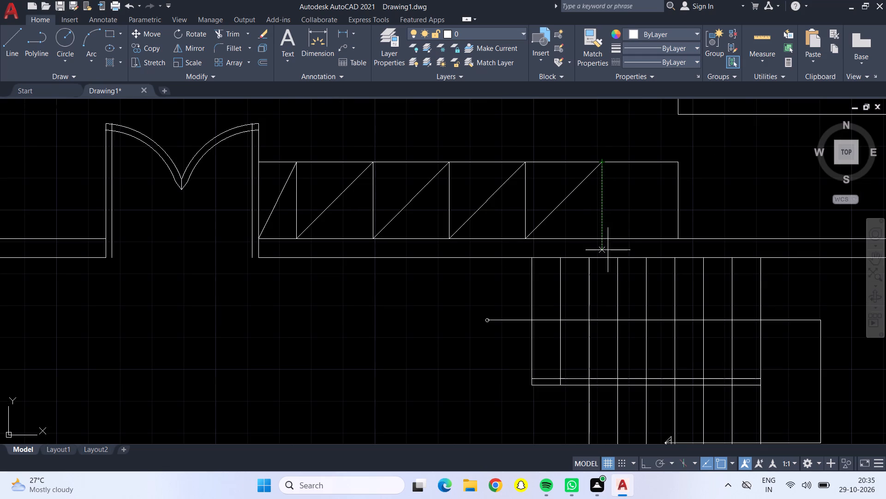
click(602, 235)
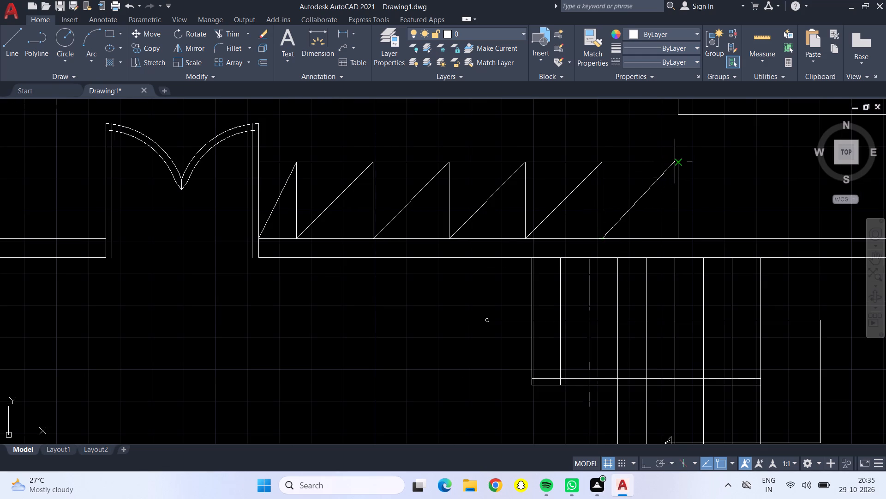
click(677, 161)
key(Return)
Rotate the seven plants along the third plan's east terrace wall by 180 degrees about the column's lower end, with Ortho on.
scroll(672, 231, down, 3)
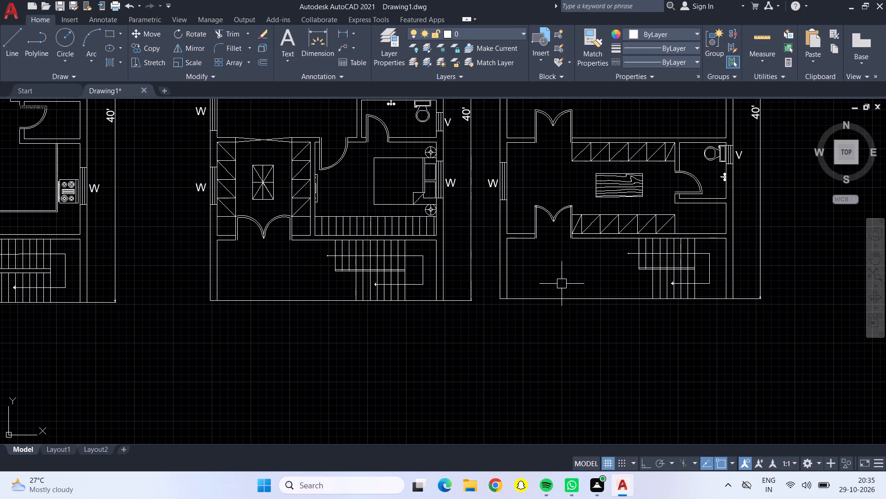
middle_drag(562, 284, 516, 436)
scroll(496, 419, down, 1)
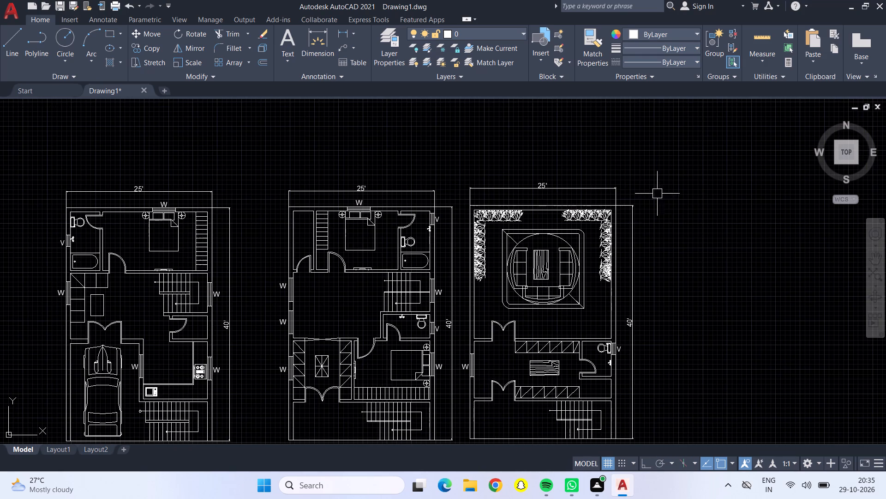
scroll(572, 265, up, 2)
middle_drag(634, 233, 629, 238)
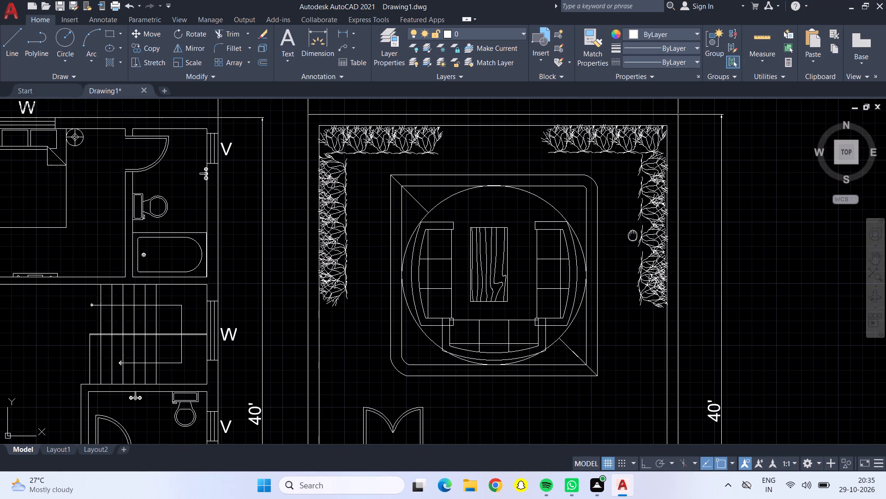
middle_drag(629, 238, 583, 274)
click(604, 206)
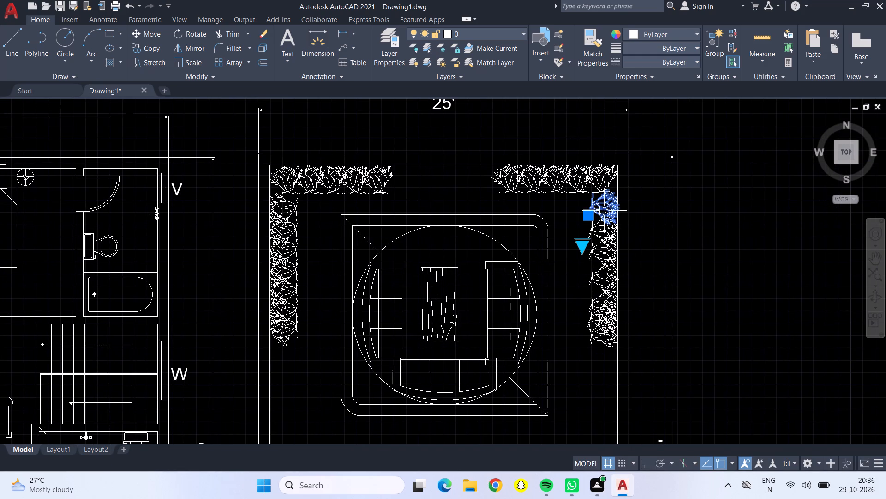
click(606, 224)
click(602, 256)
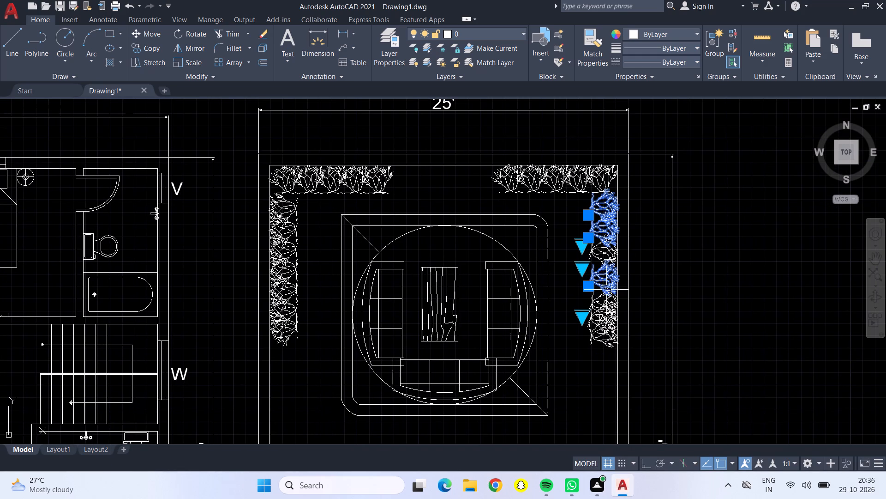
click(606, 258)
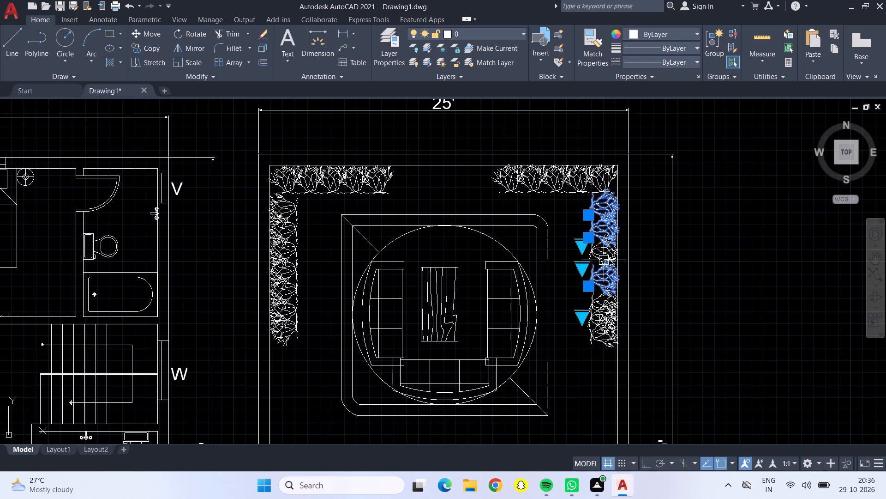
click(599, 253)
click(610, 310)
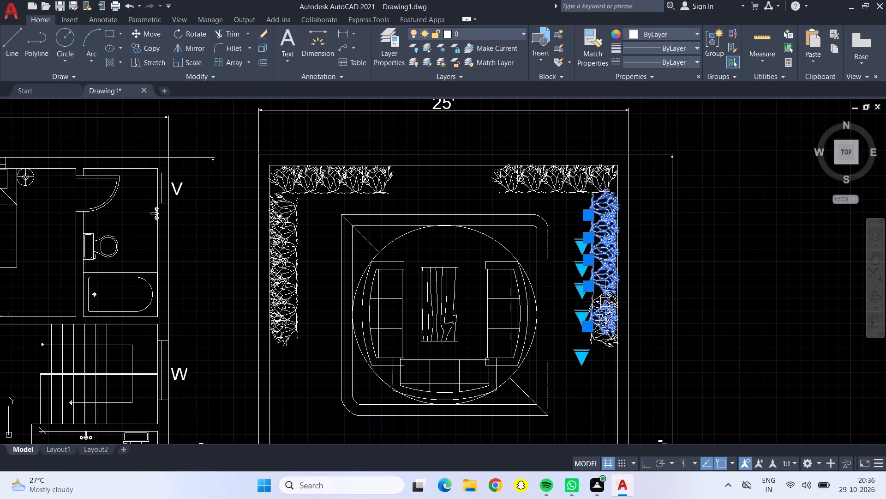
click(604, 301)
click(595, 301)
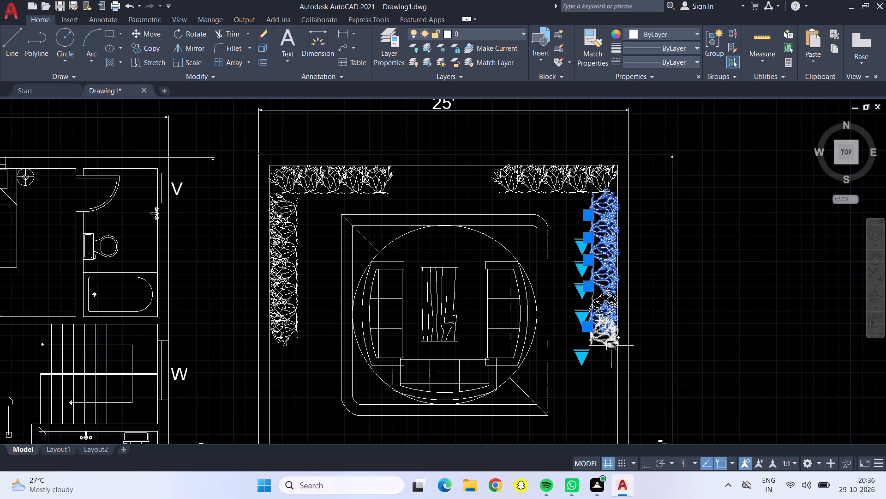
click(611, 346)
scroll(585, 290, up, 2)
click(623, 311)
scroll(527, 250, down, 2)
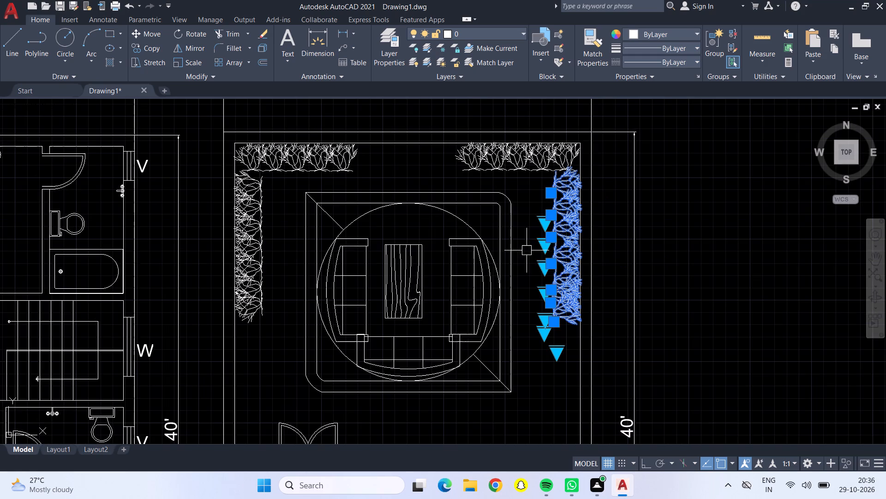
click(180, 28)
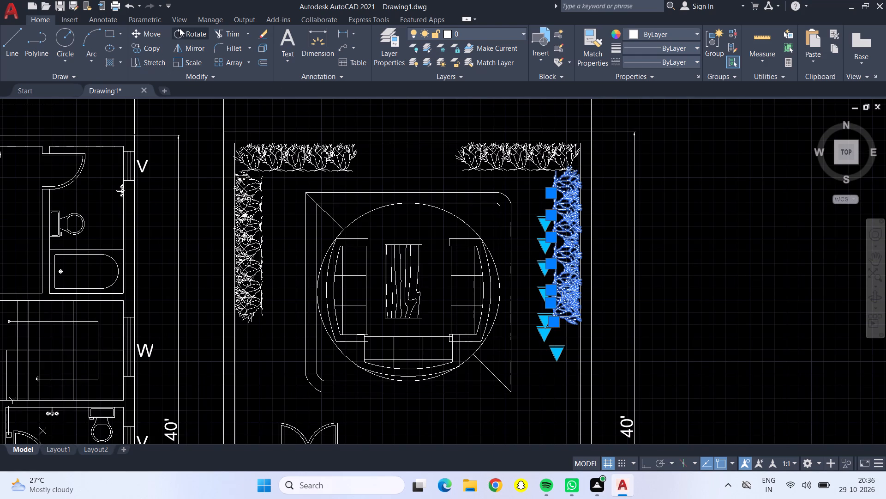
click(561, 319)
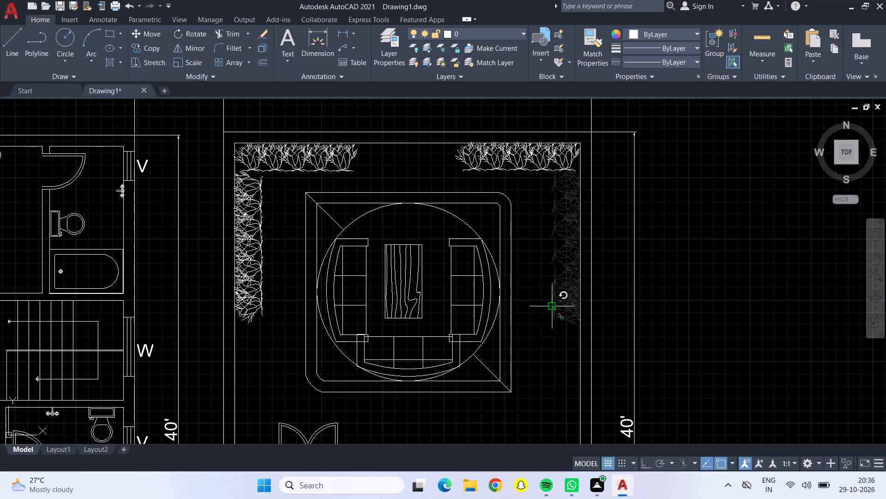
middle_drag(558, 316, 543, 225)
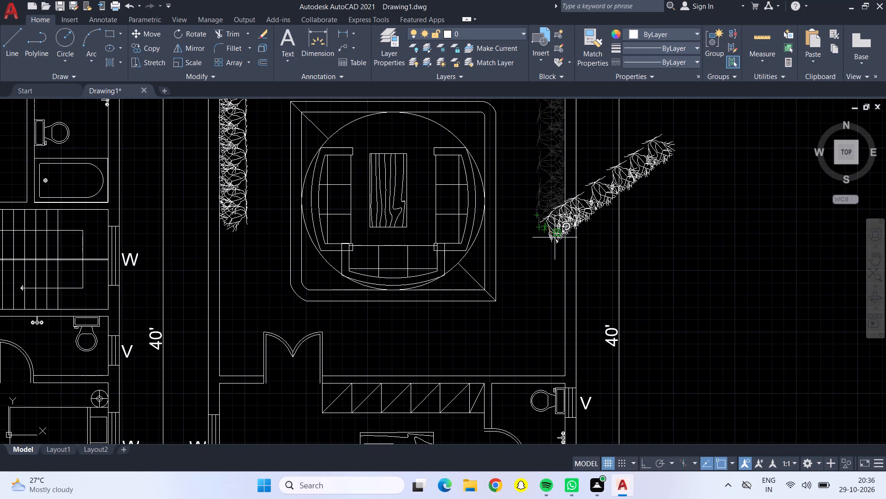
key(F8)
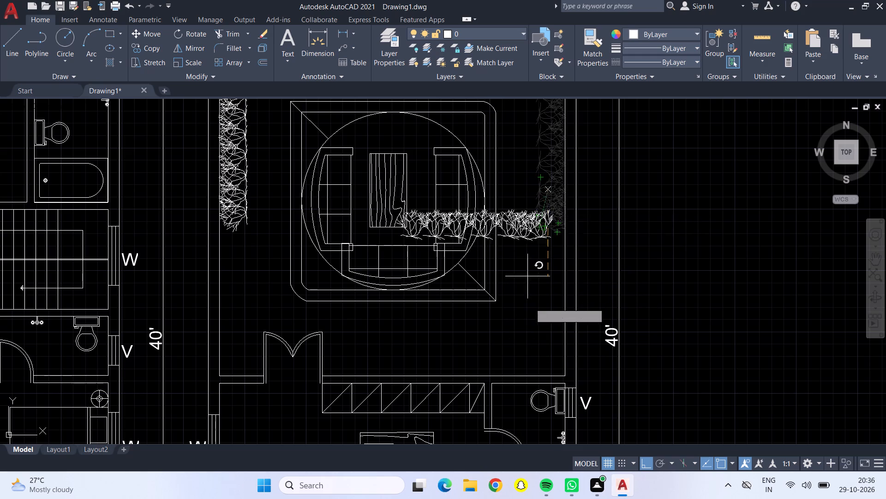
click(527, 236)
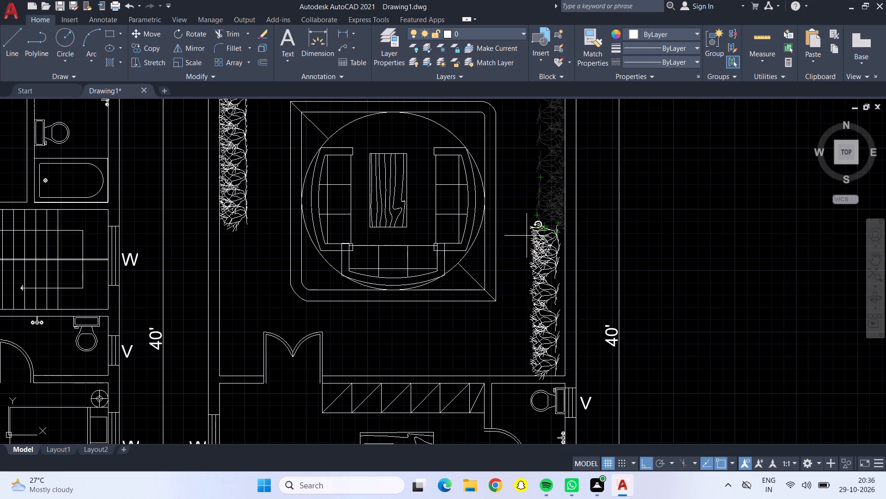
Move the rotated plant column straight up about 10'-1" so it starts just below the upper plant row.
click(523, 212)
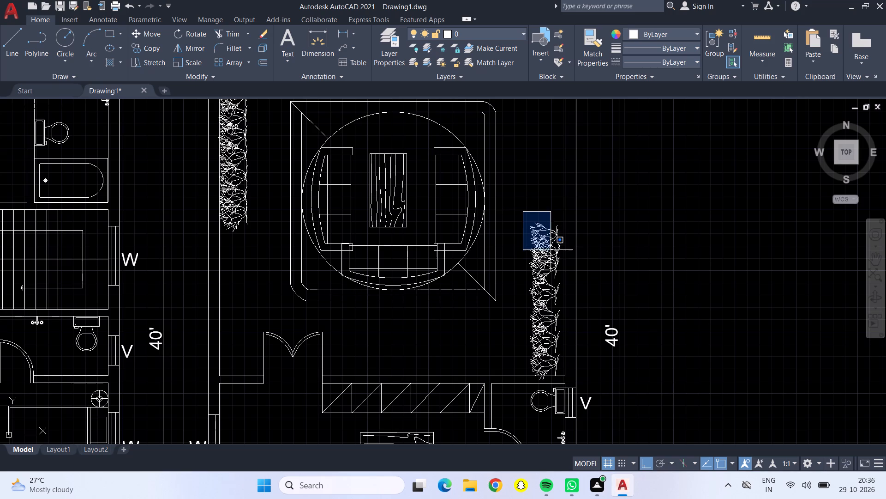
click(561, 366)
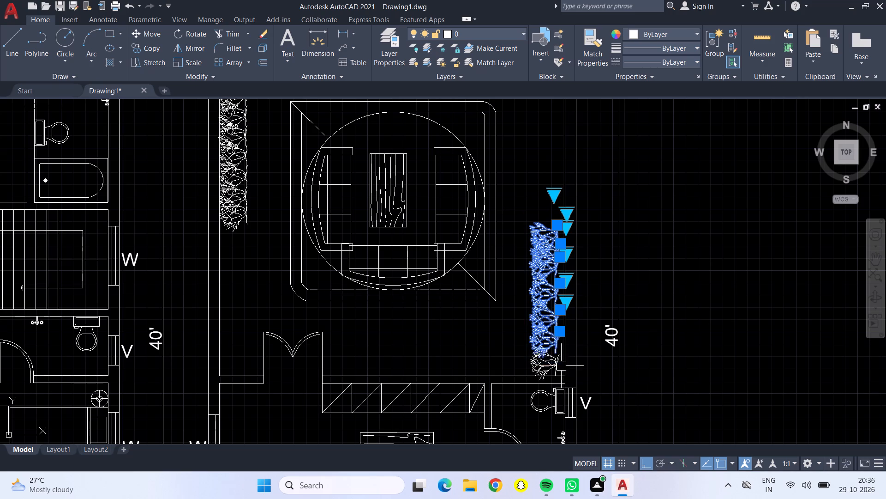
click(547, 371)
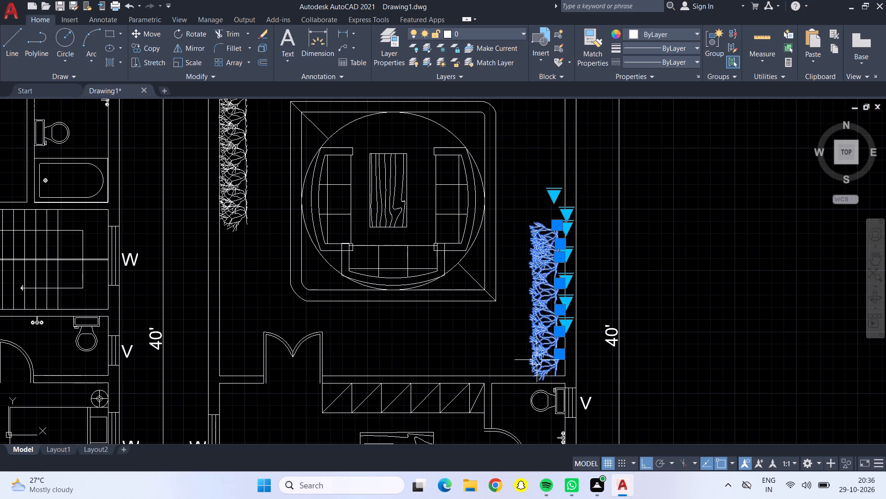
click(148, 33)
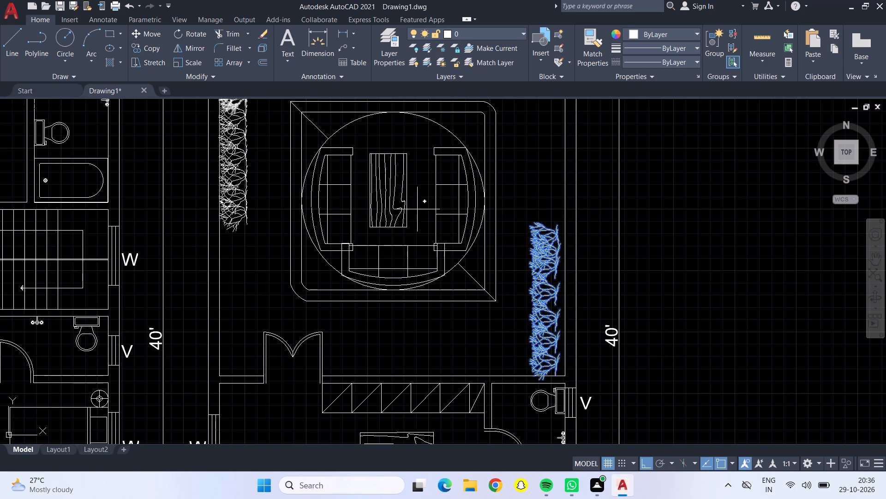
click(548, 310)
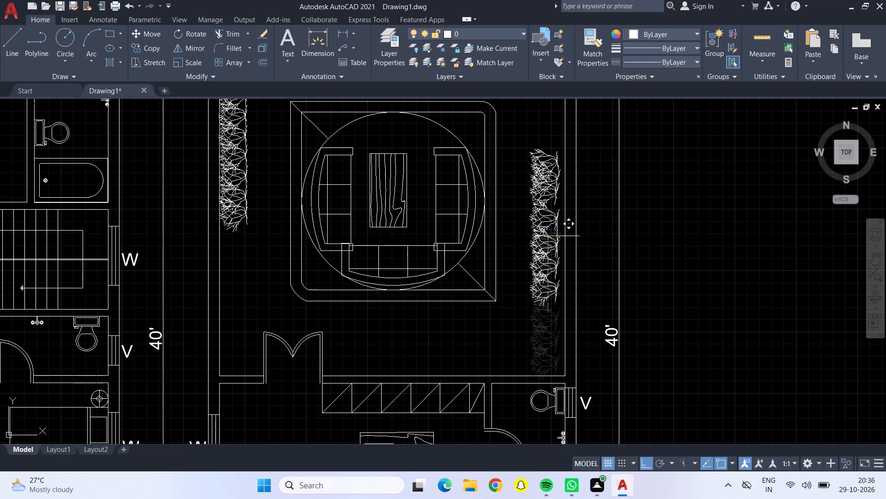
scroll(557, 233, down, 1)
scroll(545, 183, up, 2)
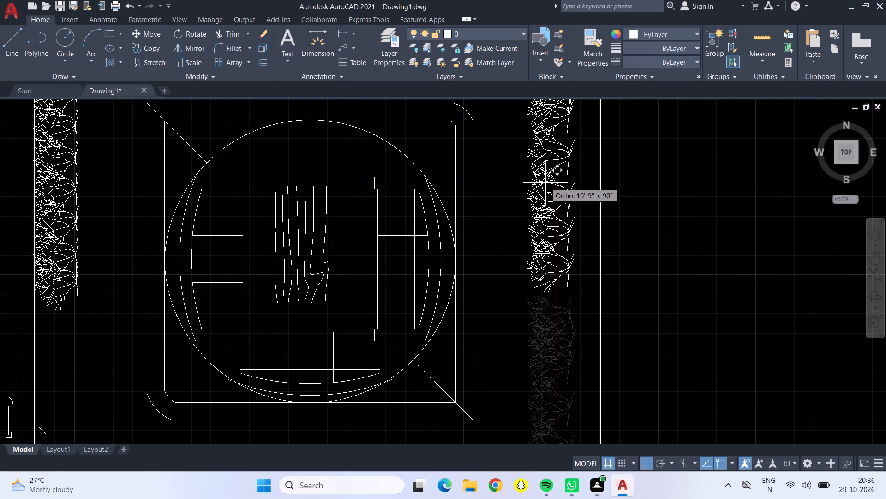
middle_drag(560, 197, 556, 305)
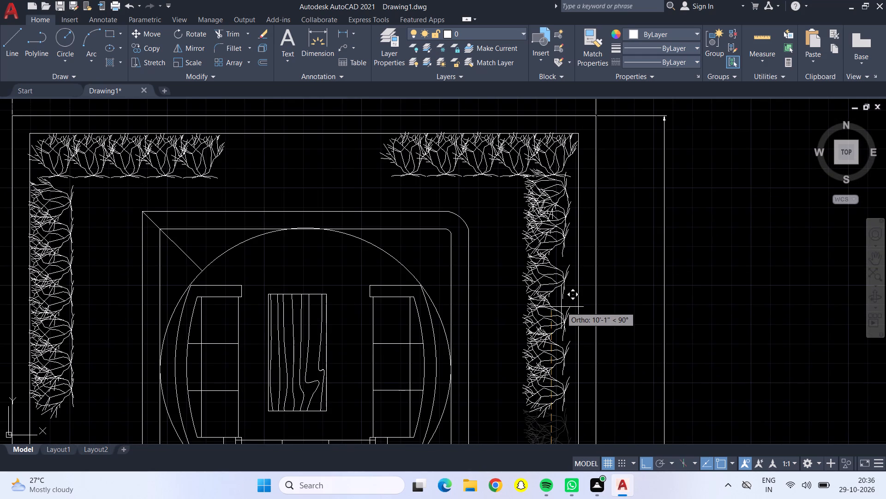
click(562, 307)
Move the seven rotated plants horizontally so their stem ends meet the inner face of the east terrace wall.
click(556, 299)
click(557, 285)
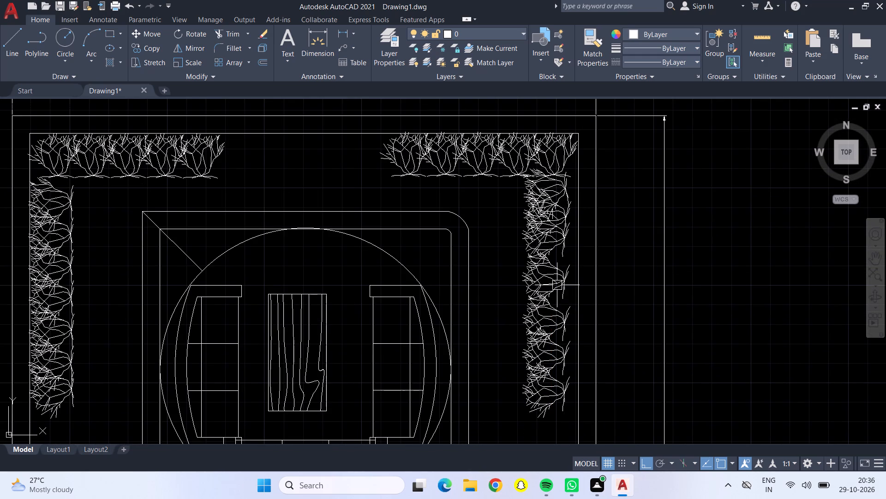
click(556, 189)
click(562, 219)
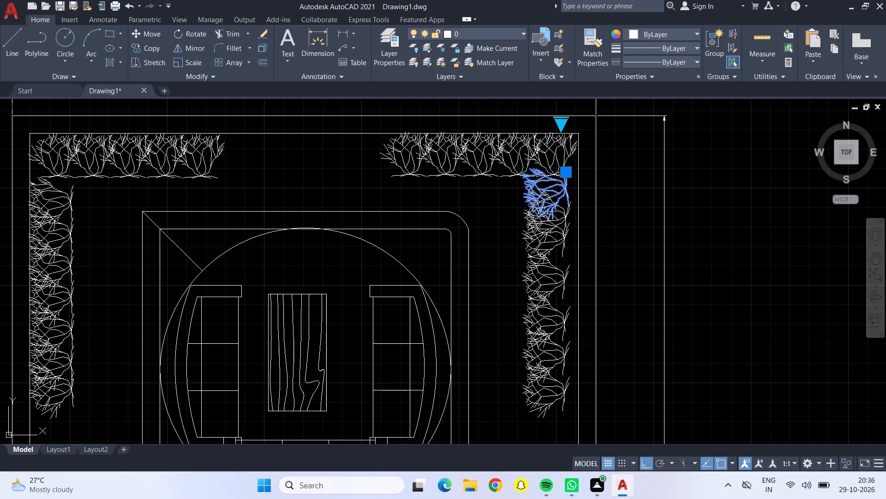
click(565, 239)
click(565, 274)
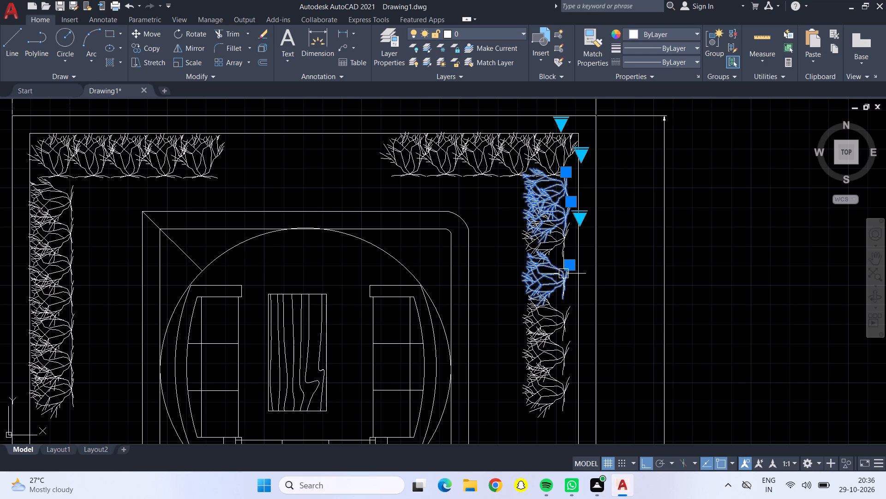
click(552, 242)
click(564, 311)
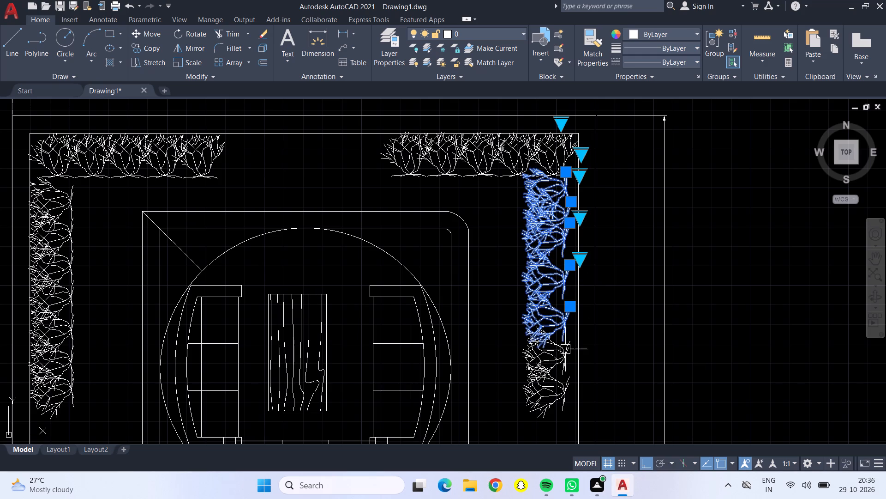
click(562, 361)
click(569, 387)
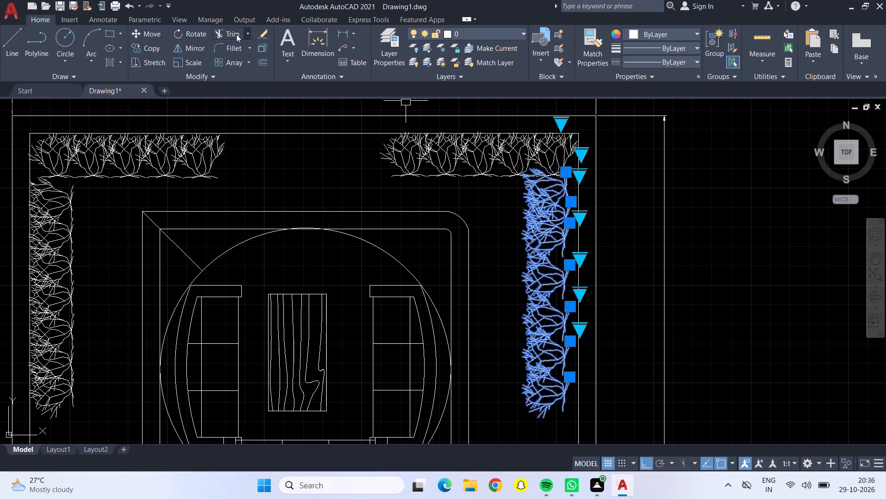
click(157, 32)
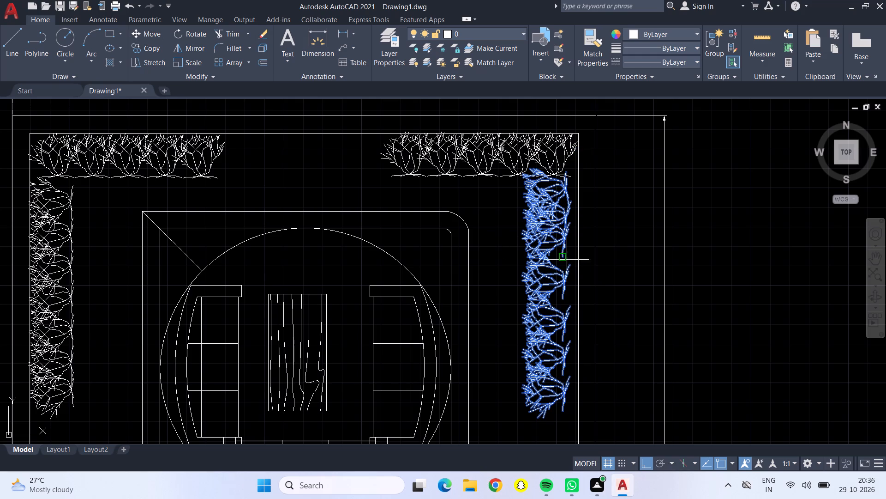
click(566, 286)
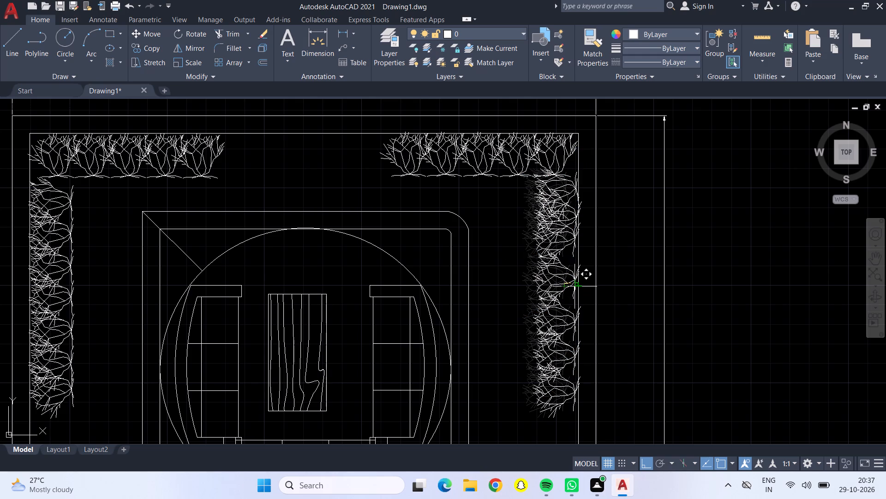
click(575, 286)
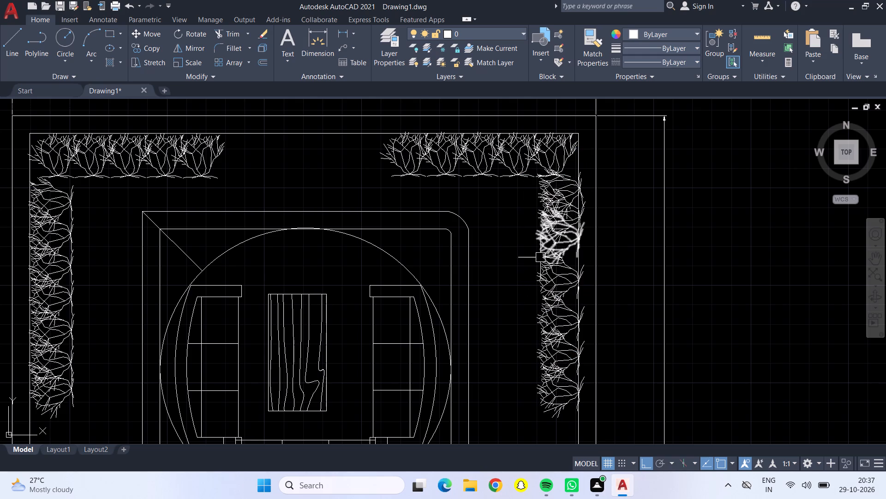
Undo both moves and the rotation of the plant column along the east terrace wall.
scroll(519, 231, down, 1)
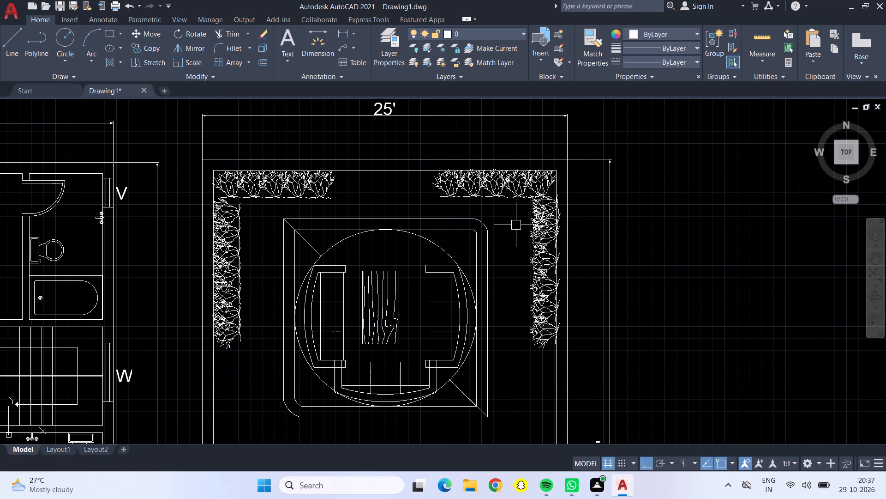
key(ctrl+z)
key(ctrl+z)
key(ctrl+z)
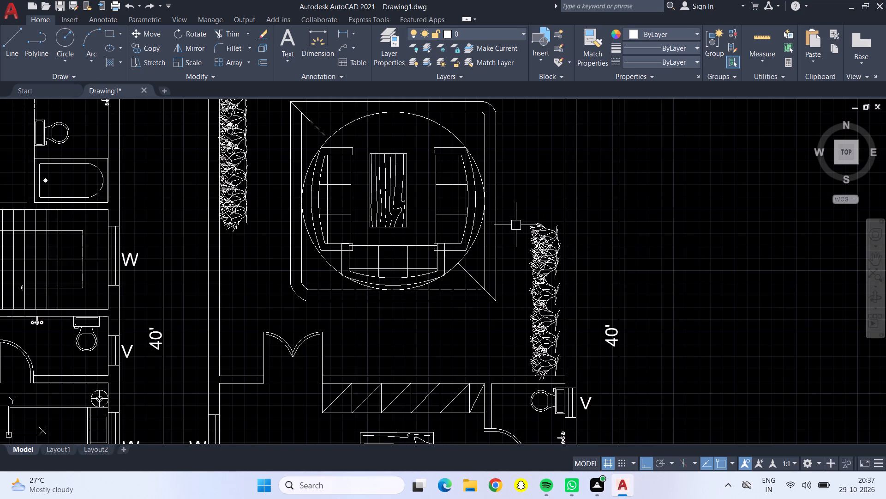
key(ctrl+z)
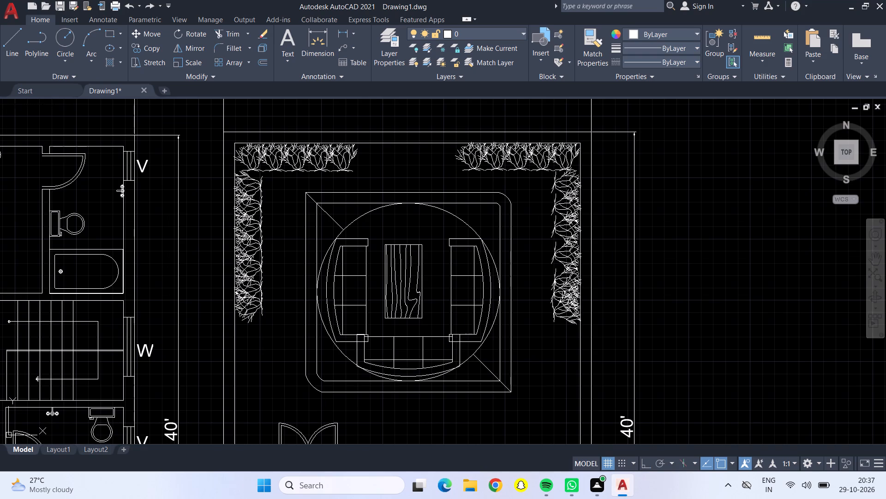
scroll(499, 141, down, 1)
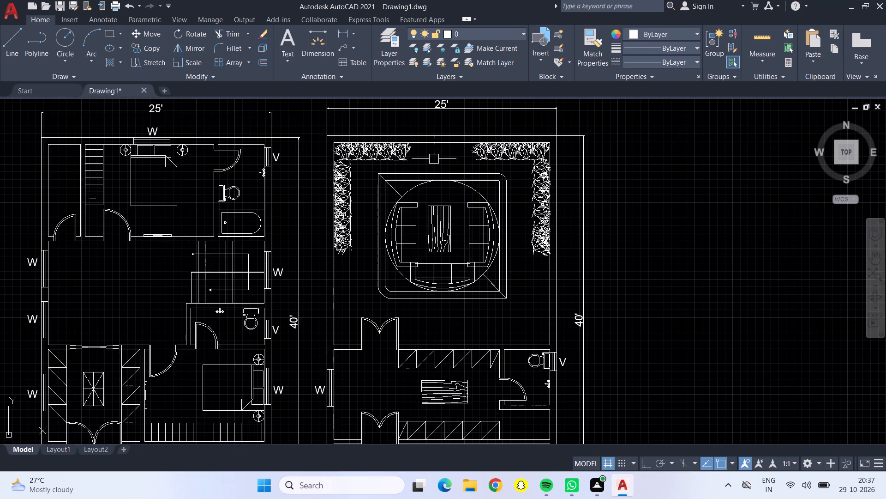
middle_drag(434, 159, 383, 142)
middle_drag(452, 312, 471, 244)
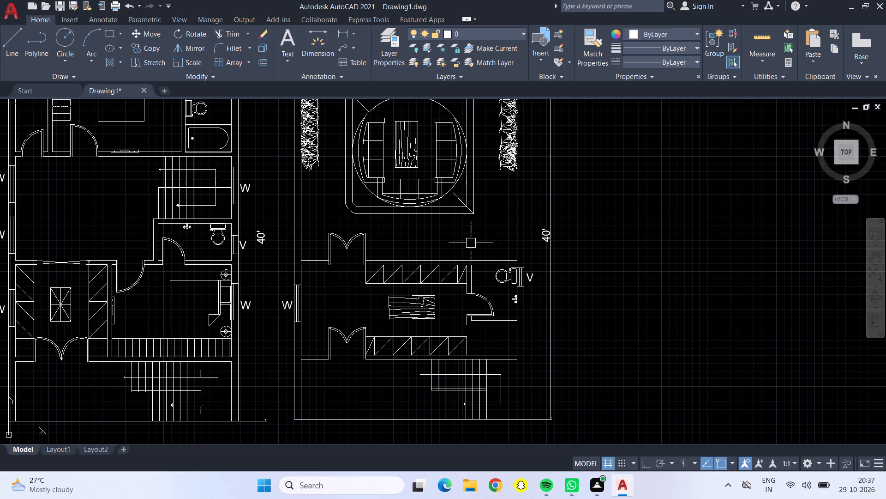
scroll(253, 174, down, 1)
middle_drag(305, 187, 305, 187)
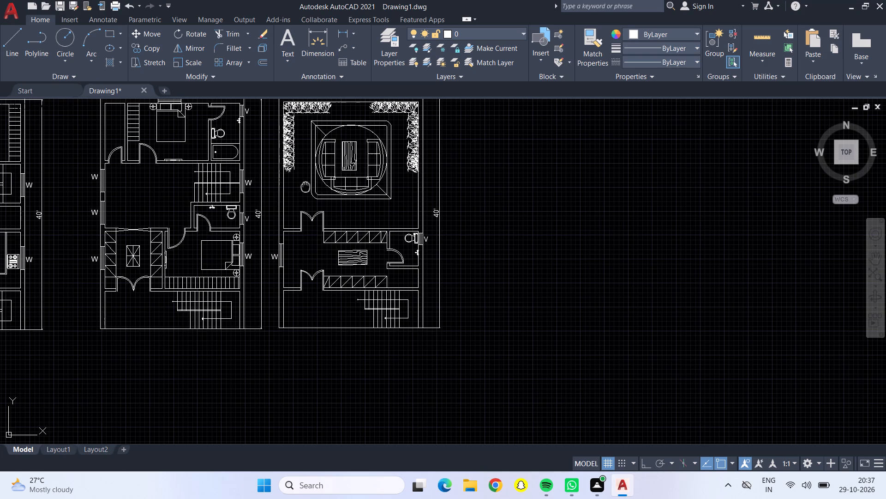
Move the entire first floor plan with its dimensions horizontally toward the second plan, narrowing the gap between them.
middle_drag(305, 187, 508, 250)
click(42, 123)
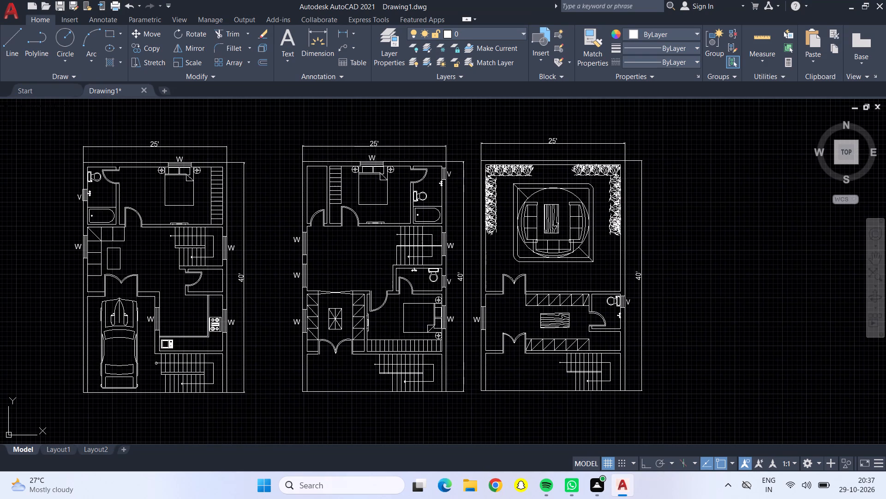
drag(267, 406, 260, 401)
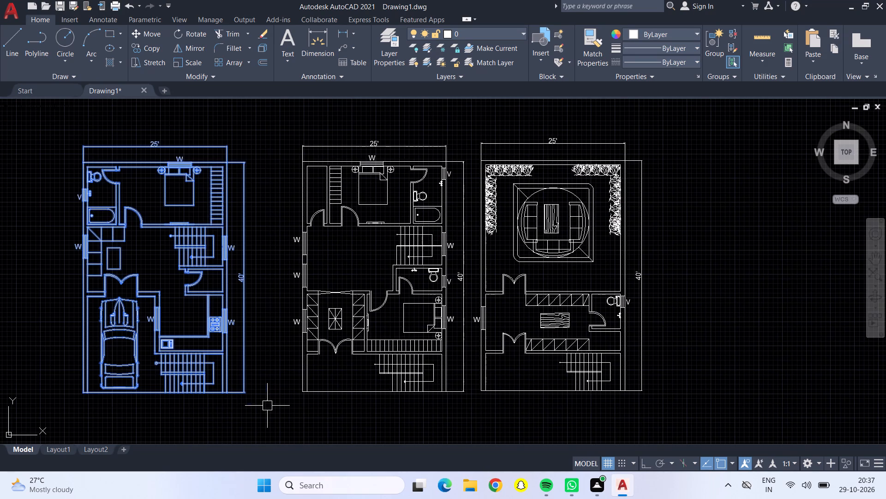
click(155, 32)
click(245, 276)
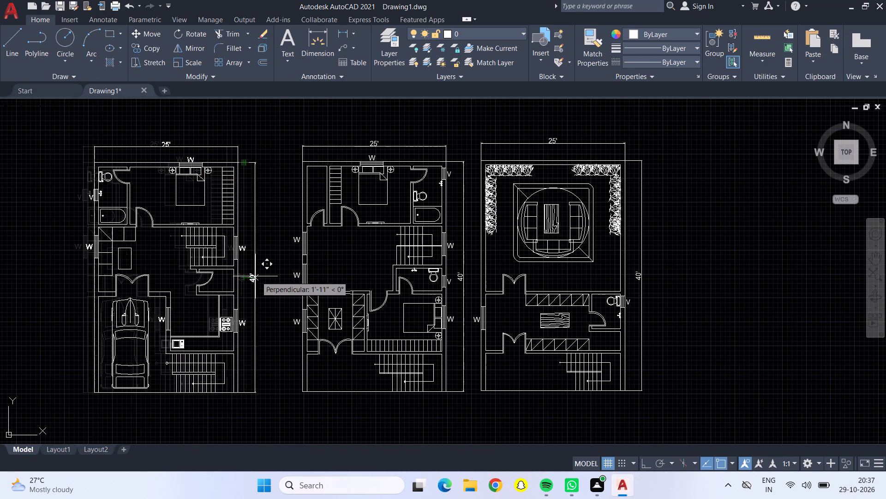
click(274, 278)
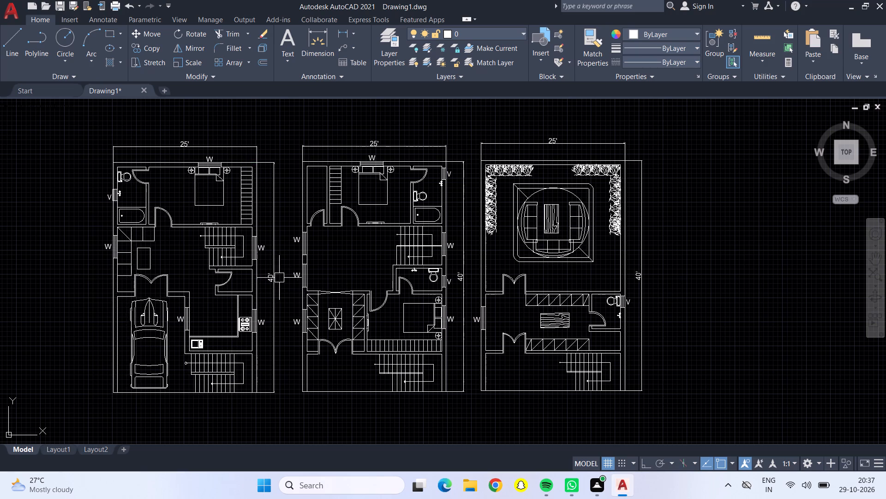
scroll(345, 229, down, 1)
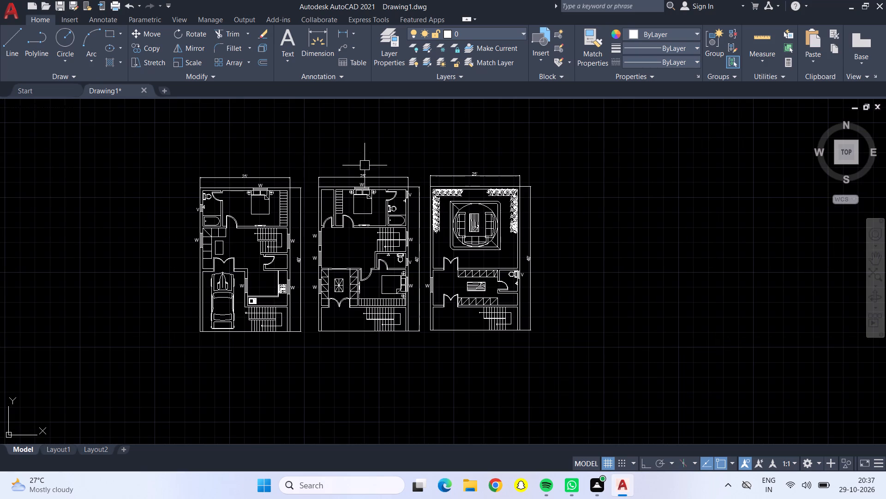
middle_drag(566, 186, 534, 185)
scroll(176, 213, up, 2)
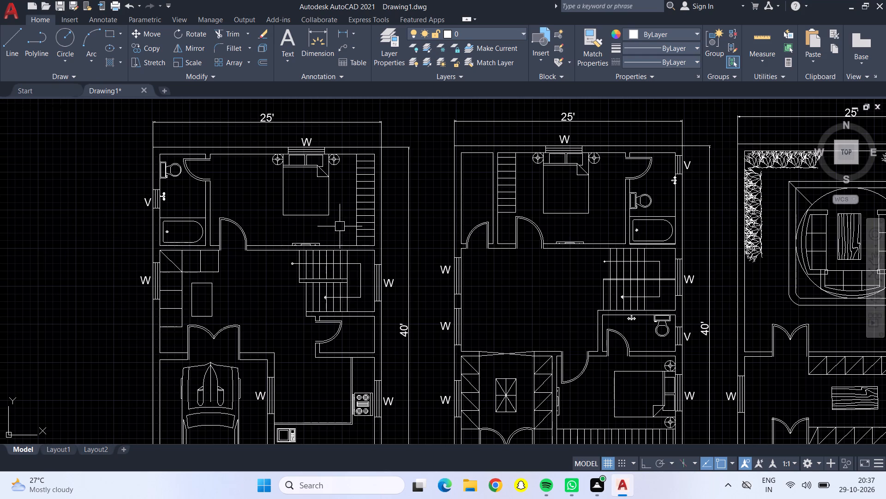
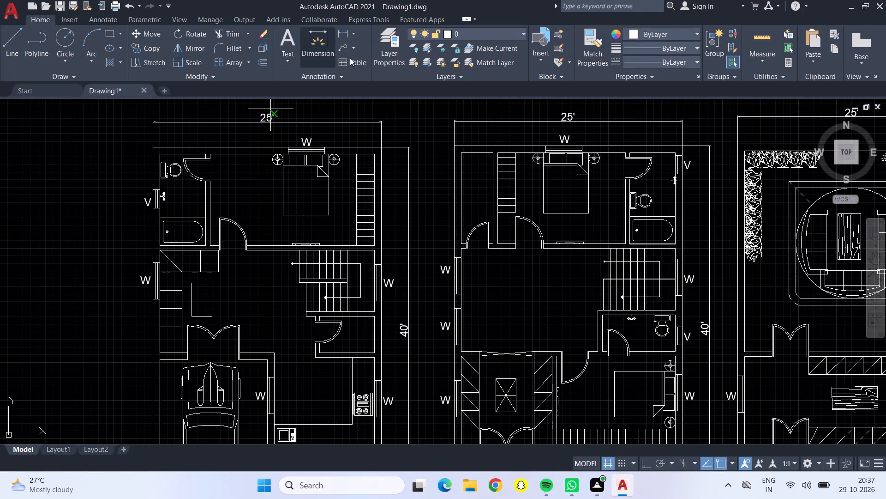
Measure the upper bedrooms in the first and second floor plans and the narrow room beside the second plan's bedroom.
click(764, 41)
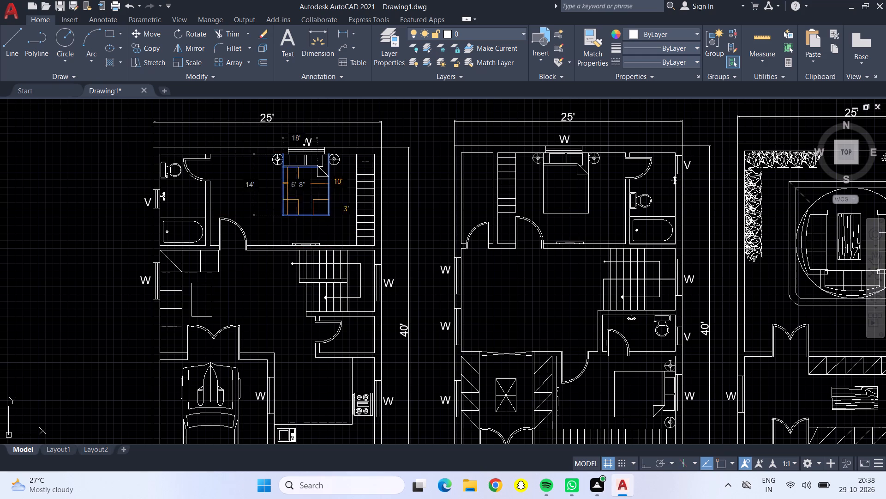
scroll(176, 170, up, 1)
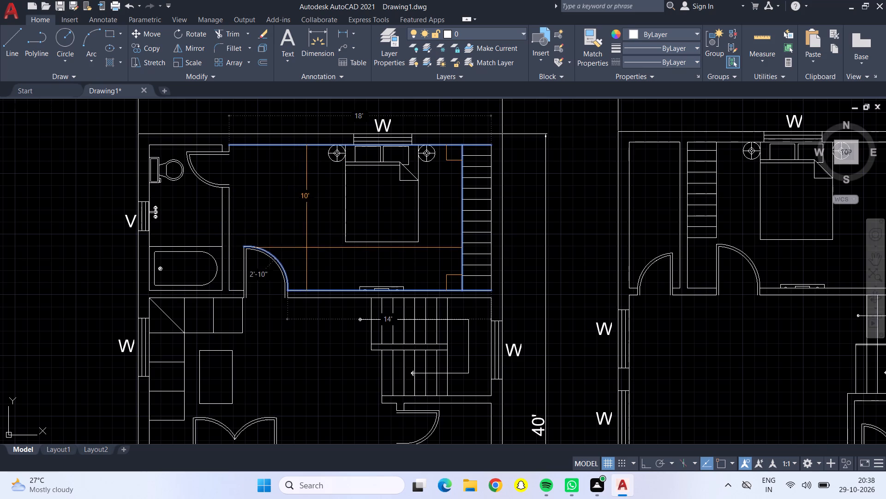
scroll(295, 329, down, 2)
middle_drag(296, 329, 304, 251)
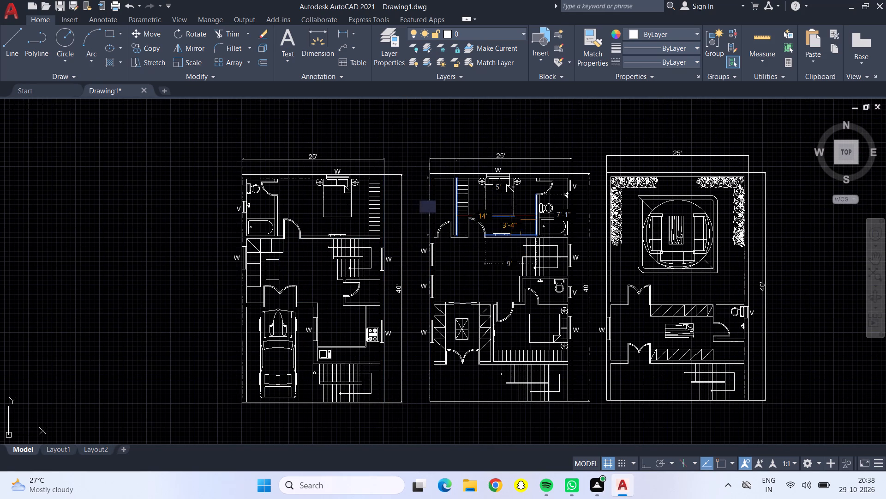
scroll(530, 212, up, 3)
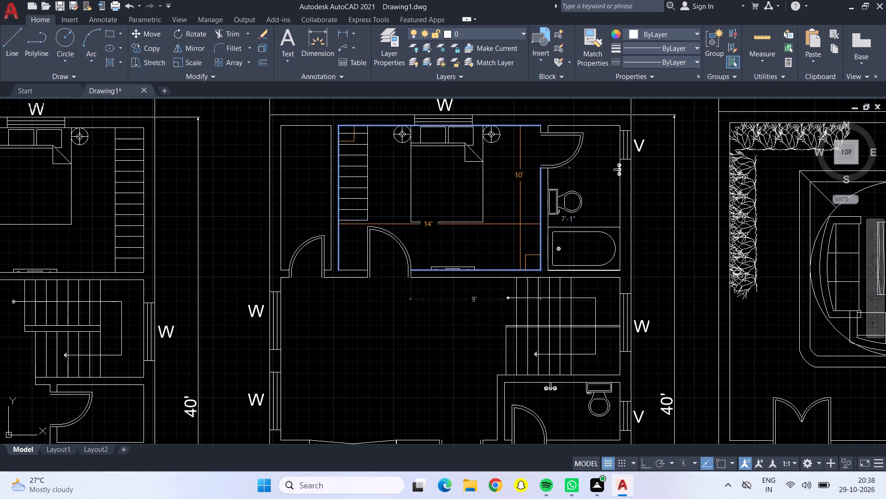
scroll(520, 224, down, 1)
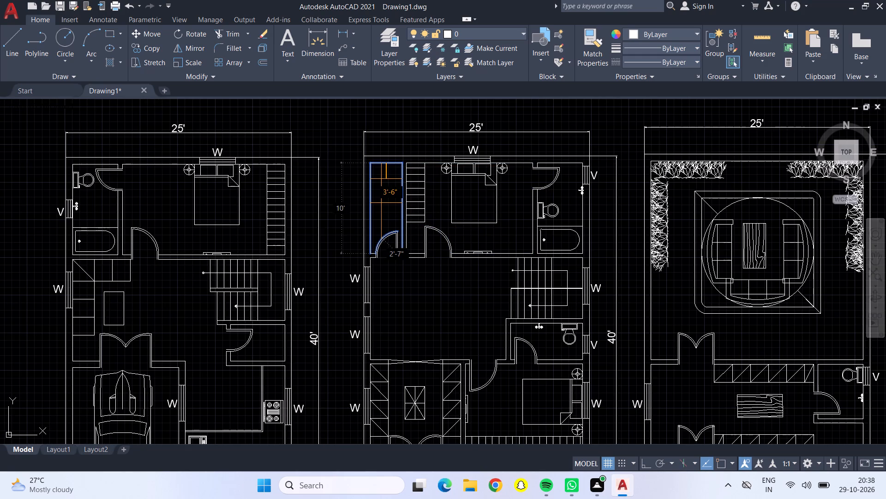
key(Escape)
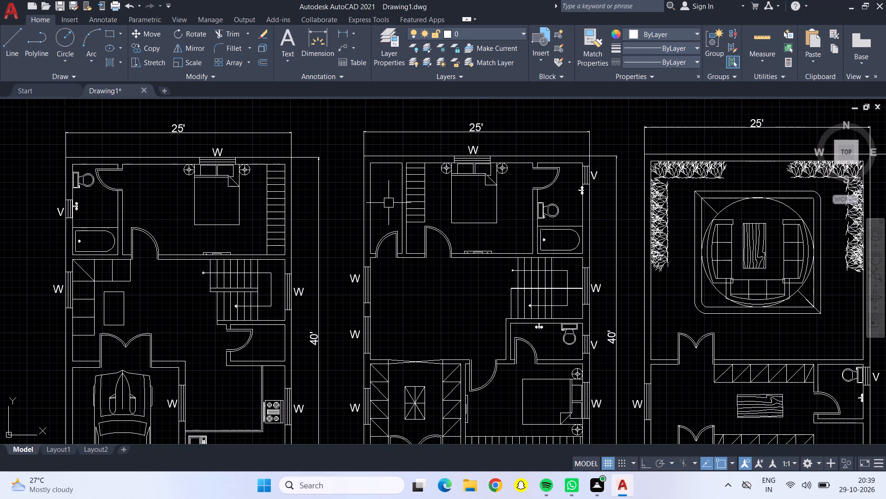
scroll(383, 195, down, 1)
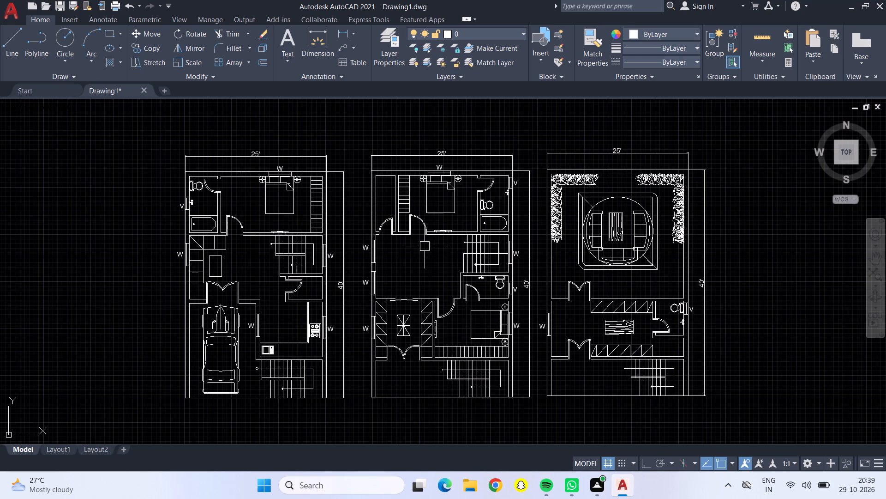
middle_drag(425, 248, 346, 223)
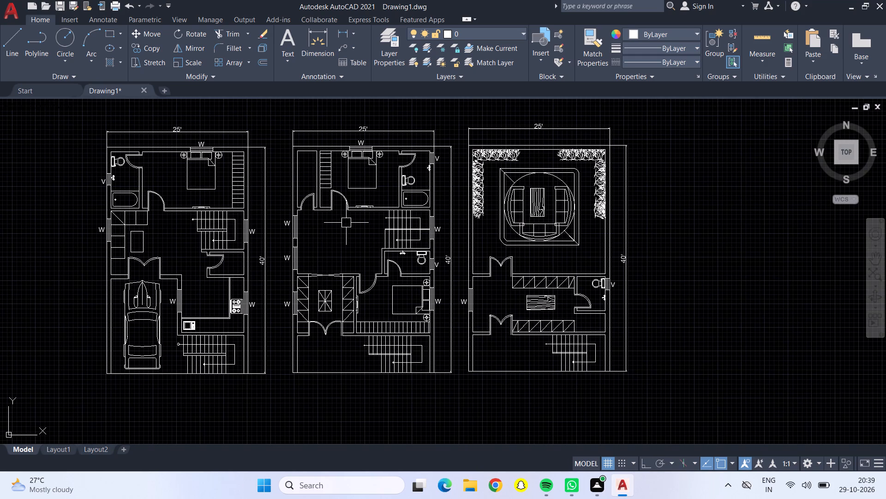
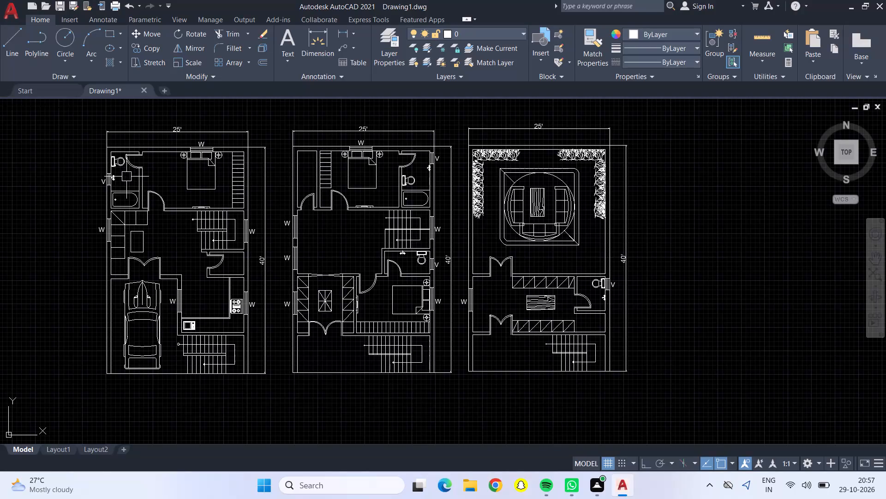
Quick-measure the first plan's upper bathroom and the second plan's central hall.
click(755, 36)
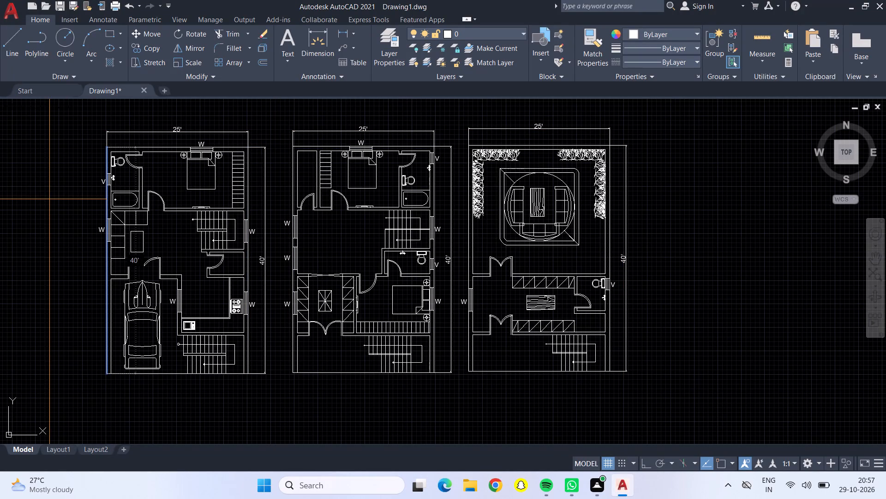
scroll(121, 174, up, 3)
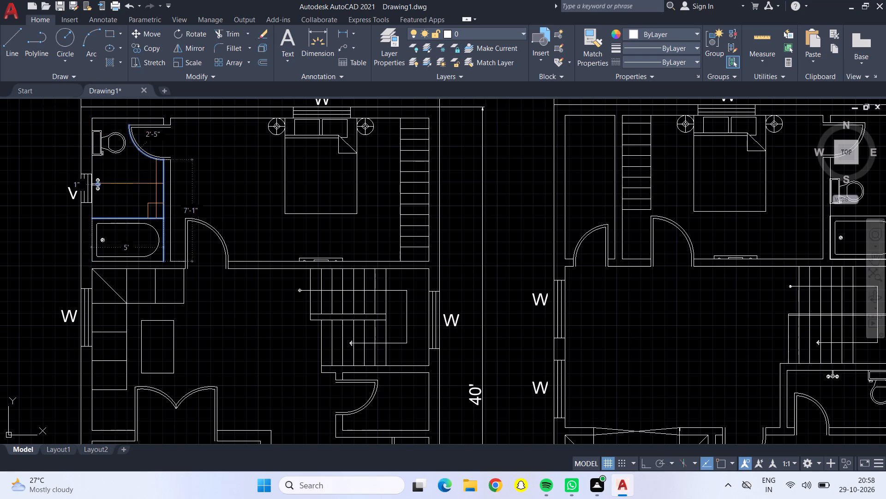
scroll(157, 183, down, 1)
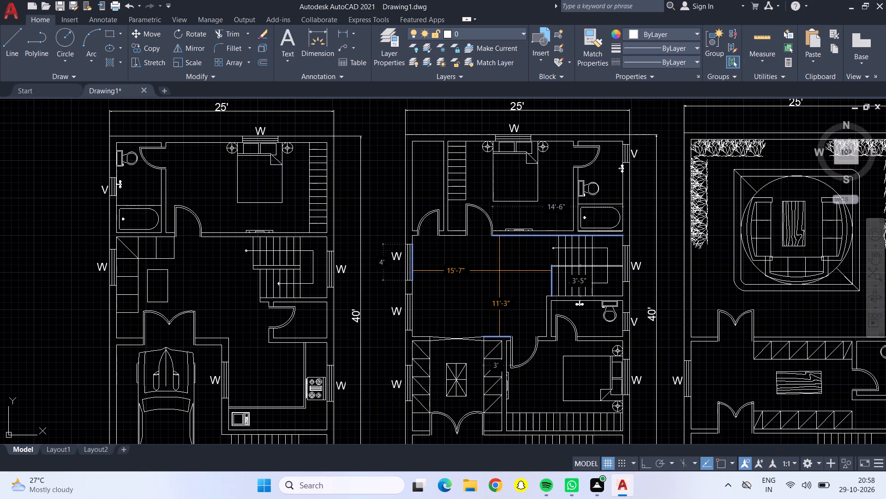
middle_drag(499, 271, 490, 248)
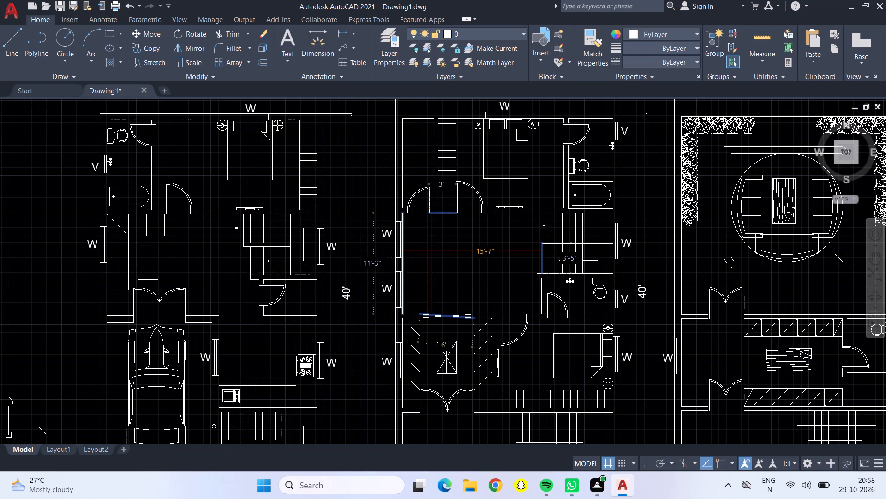
Measure the lower bedroom in the second floor plan, including the clearance beside its bed.
middle_drag(431, 251, 286, 237)
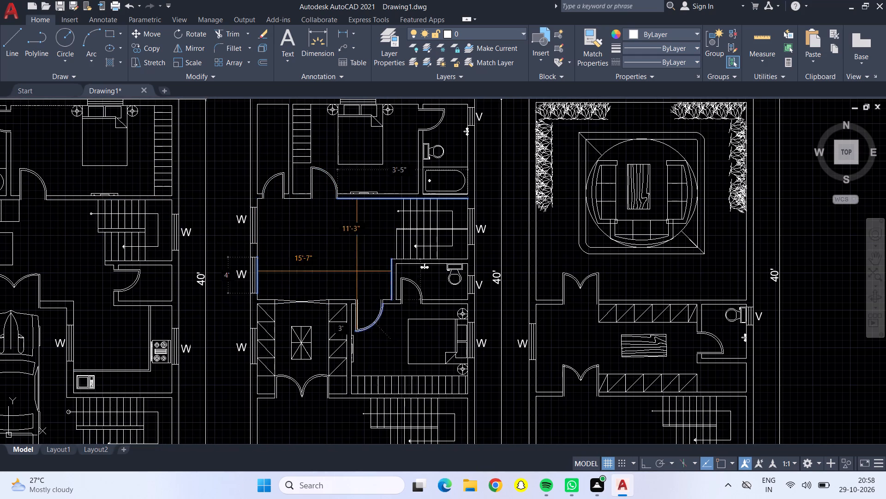
middle_click(389, 362)
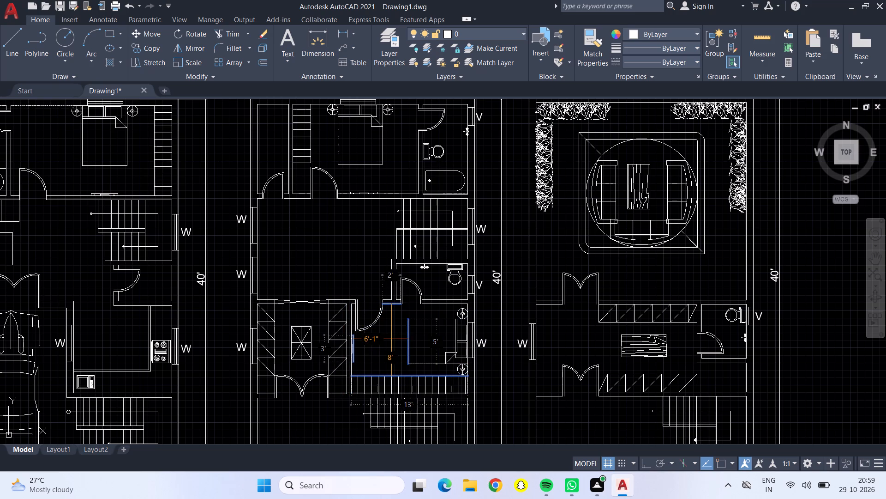
middle_click(391, 339)
middle_drag(391, 339, 391, 324)
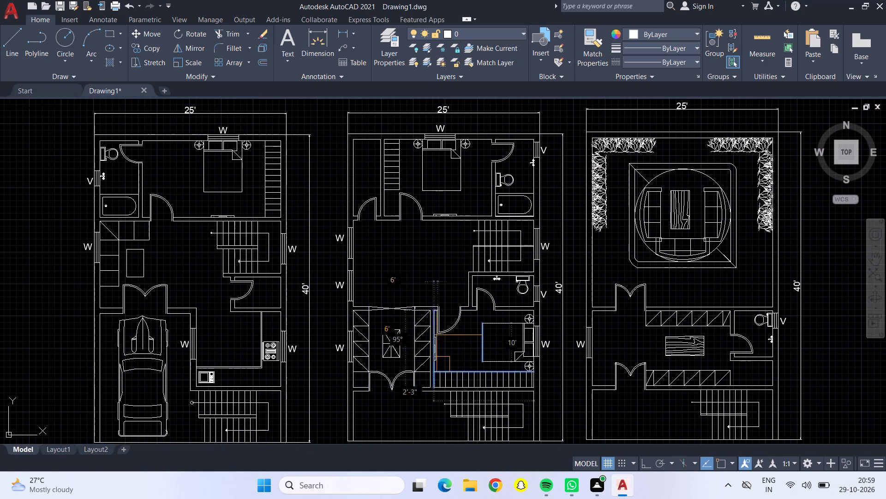
middle_click(439, 336)
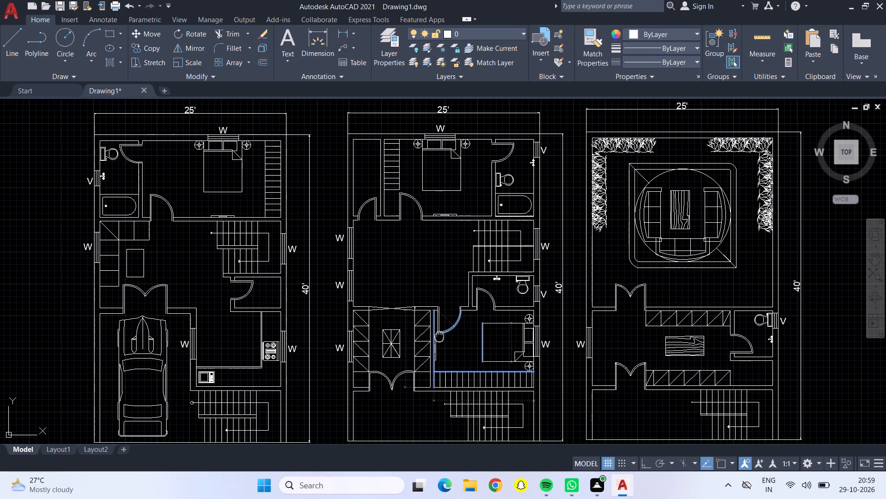
scroll(439, 336, up, 1)
scroll(439, 336, down, 1)
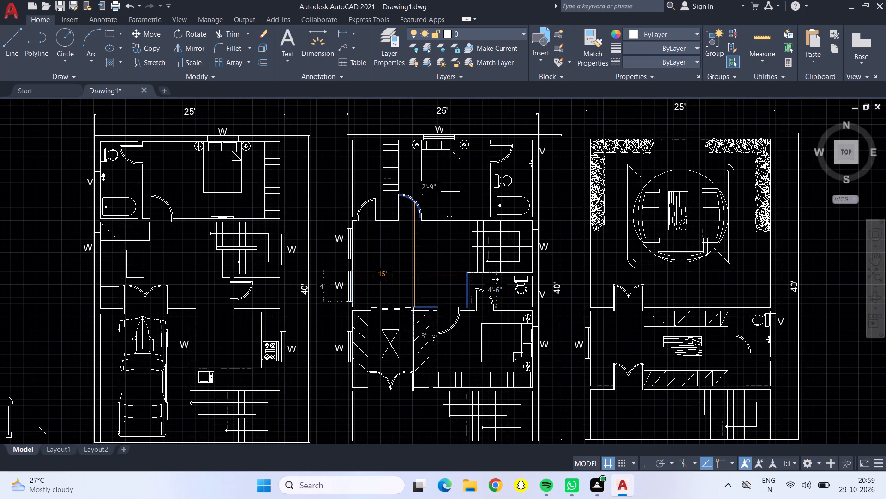
Measure the second plan's room with the small central table, recheck the central hall, and end measuring.
scroll(407, 270, down, 1)
scroll(393, 320, up, 4)
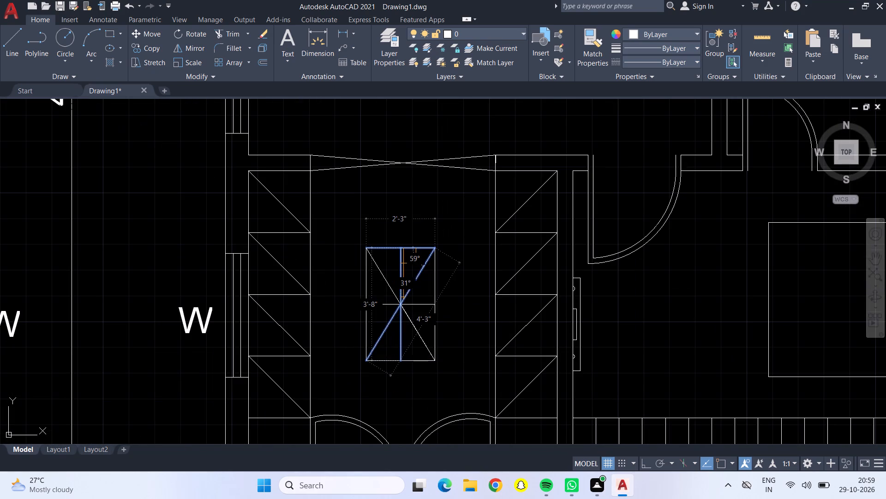
scroll(398, 251, down, 1)
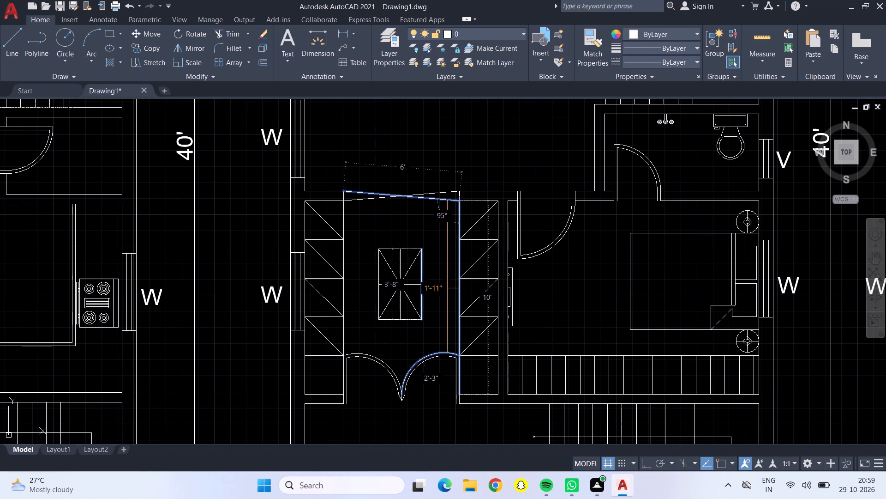
scroll(445, 295, down, 2)
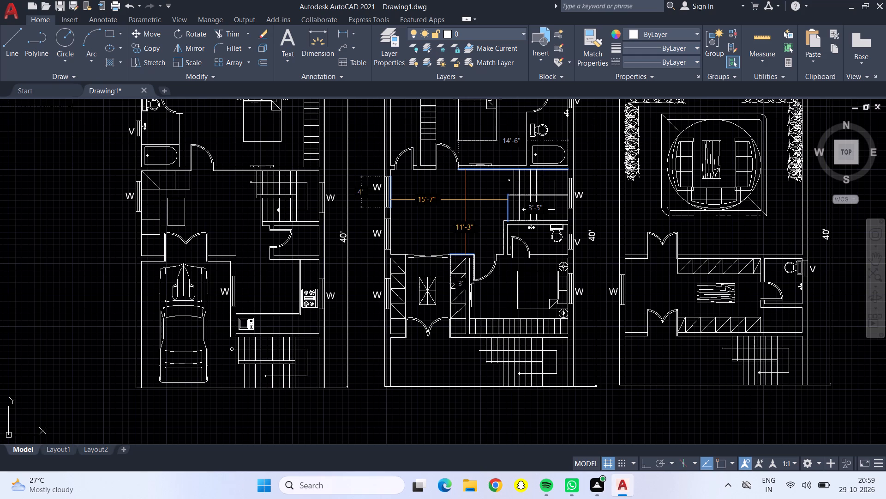
key(Return)
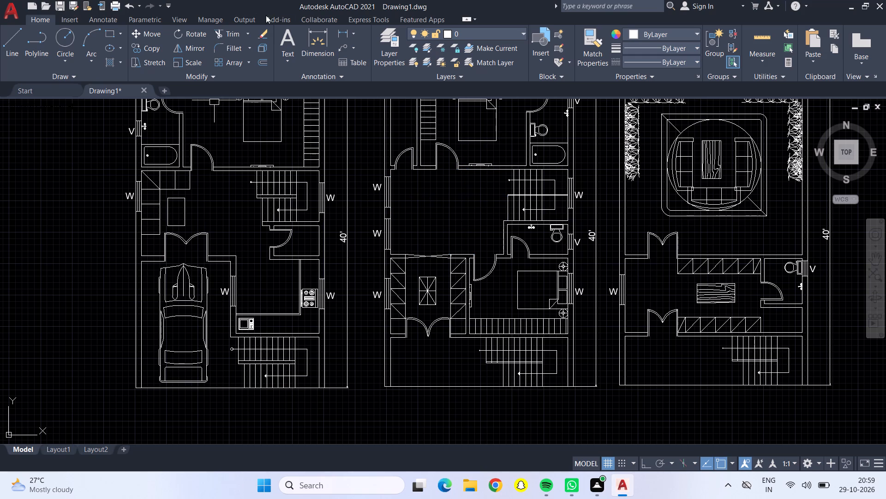
Start a multiline text box in the central hall of the second floor plan.
click(287, 36)
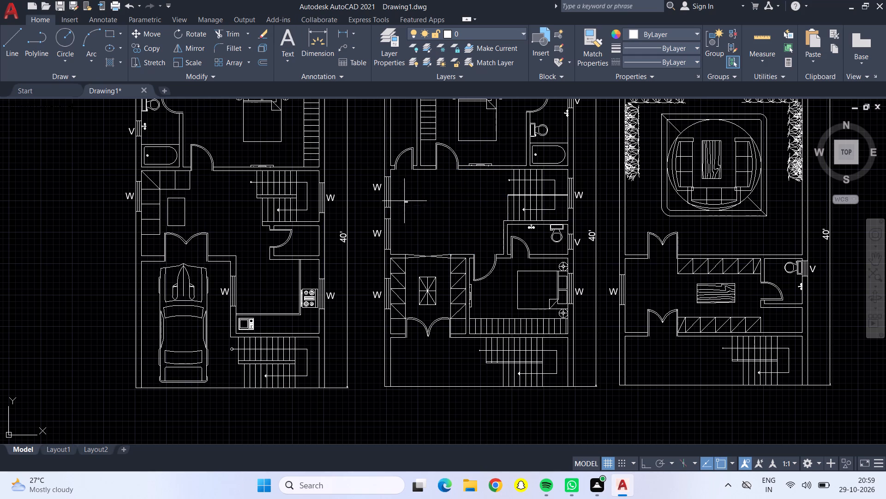
click(406, 198)
click(489, 226)
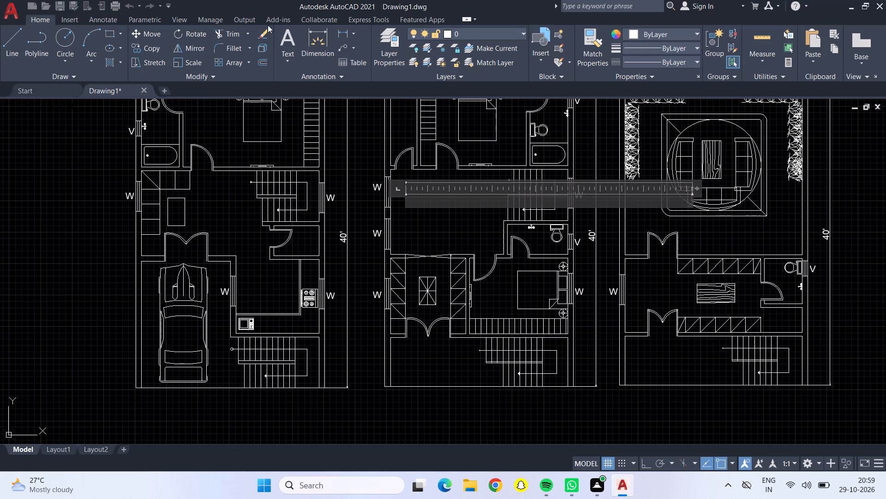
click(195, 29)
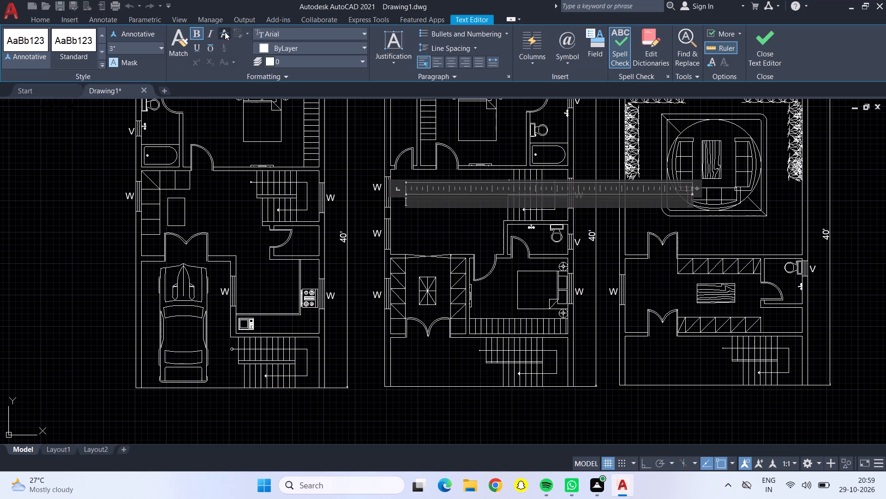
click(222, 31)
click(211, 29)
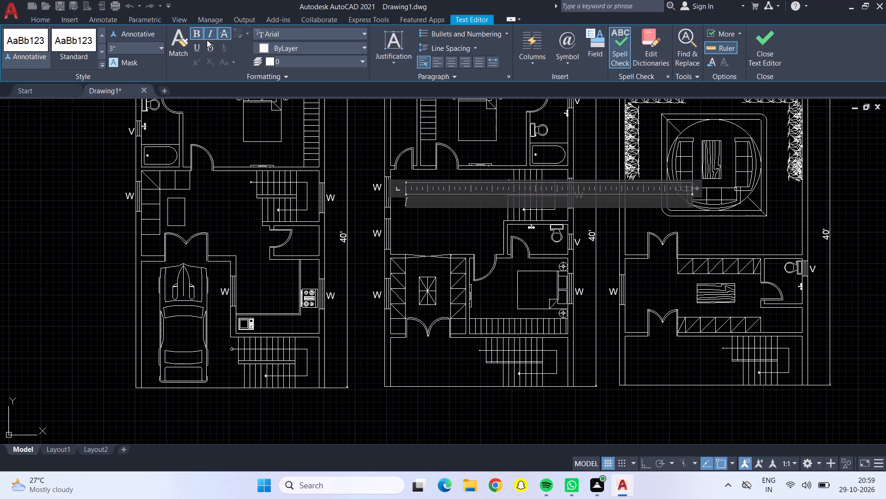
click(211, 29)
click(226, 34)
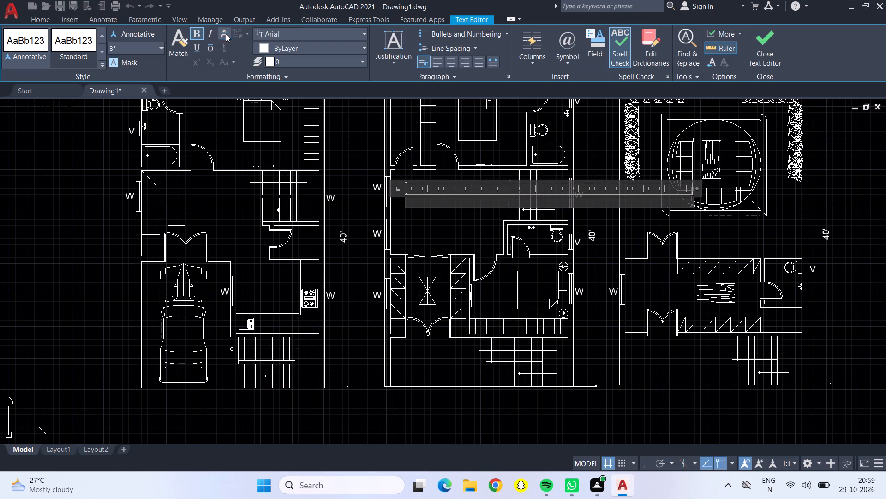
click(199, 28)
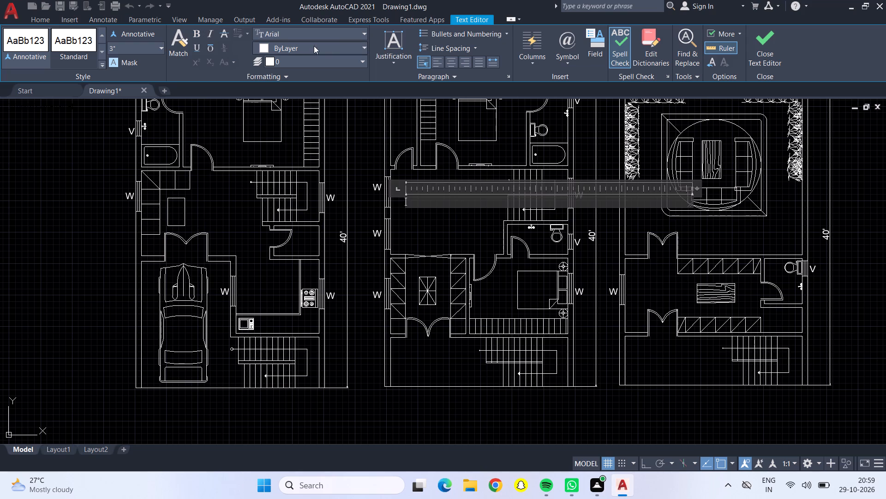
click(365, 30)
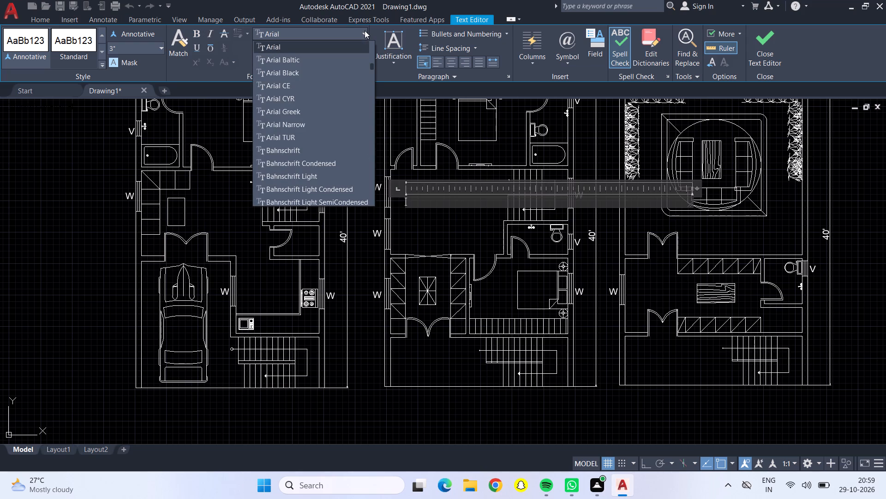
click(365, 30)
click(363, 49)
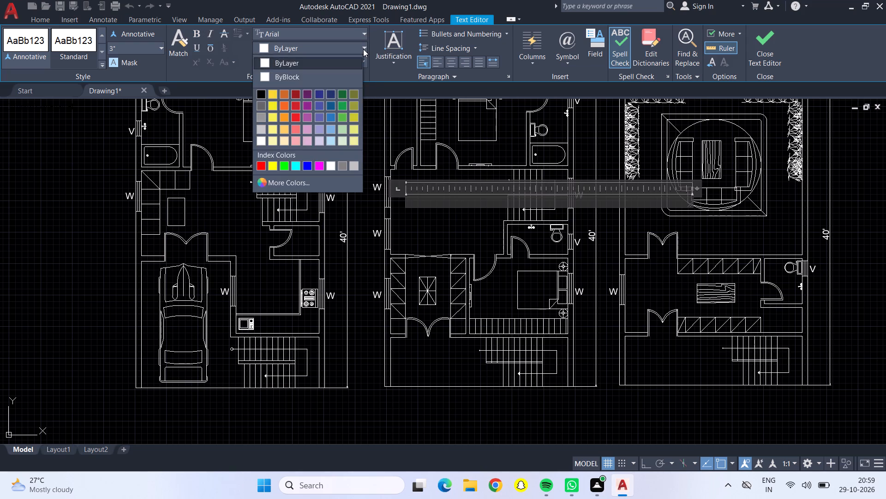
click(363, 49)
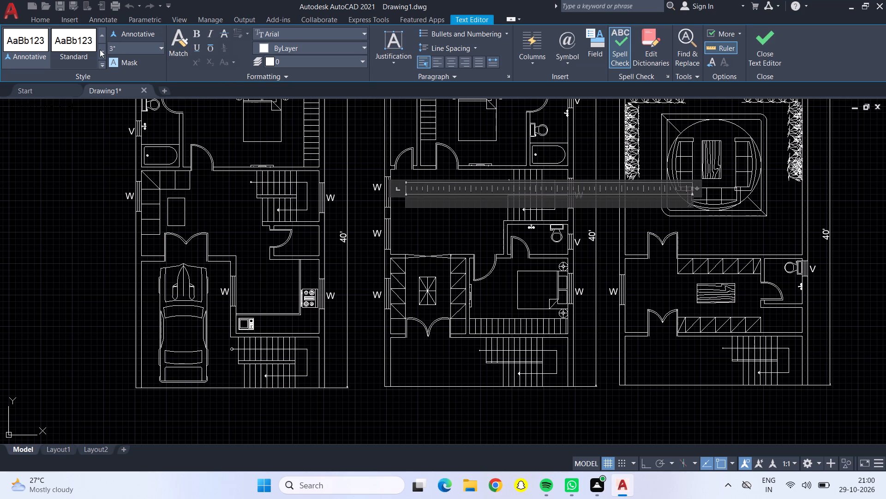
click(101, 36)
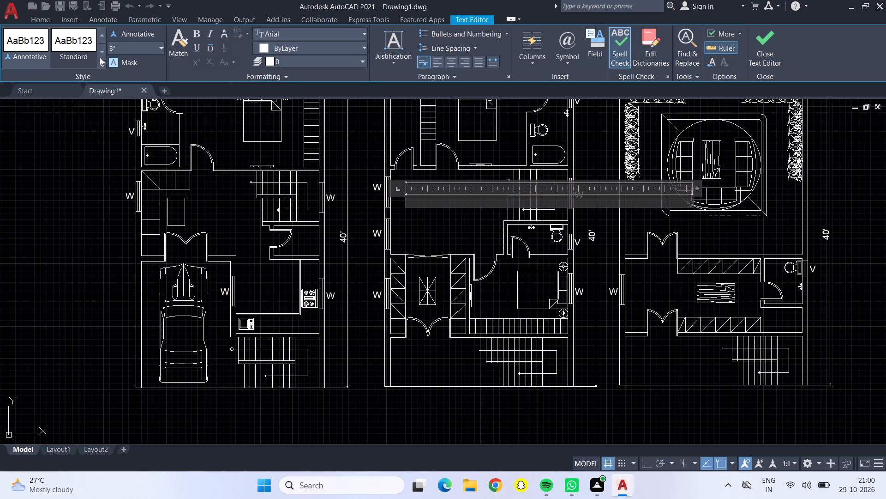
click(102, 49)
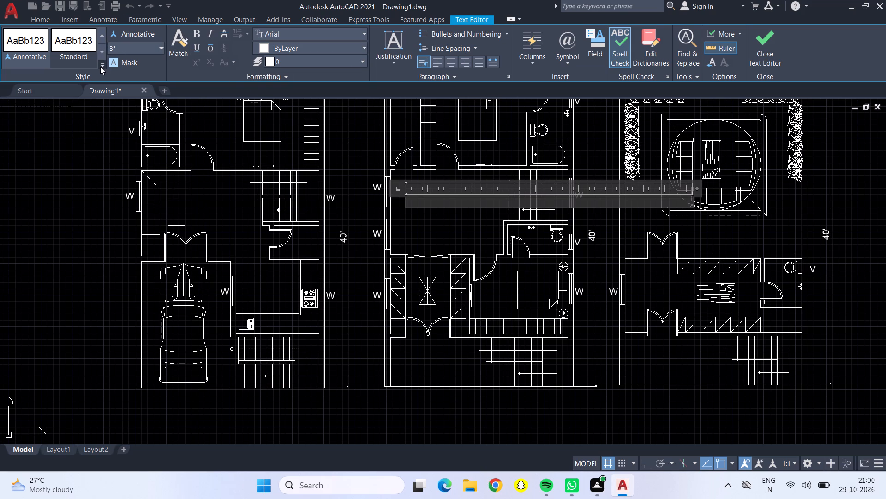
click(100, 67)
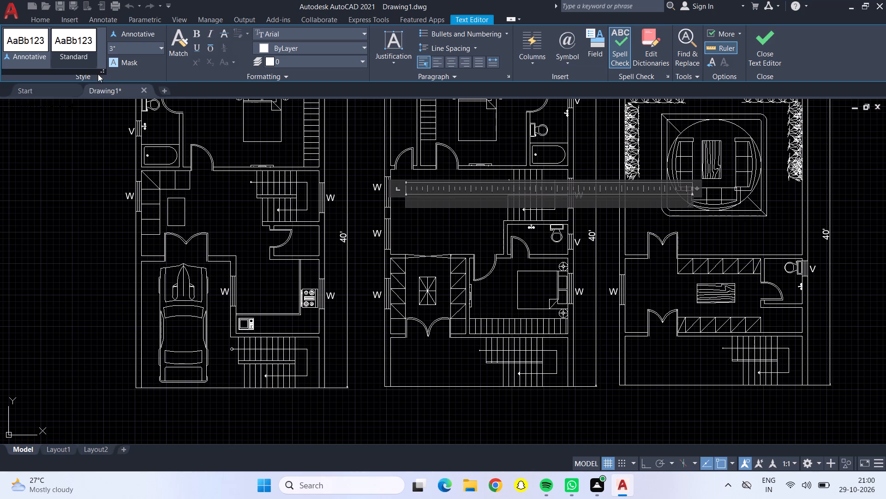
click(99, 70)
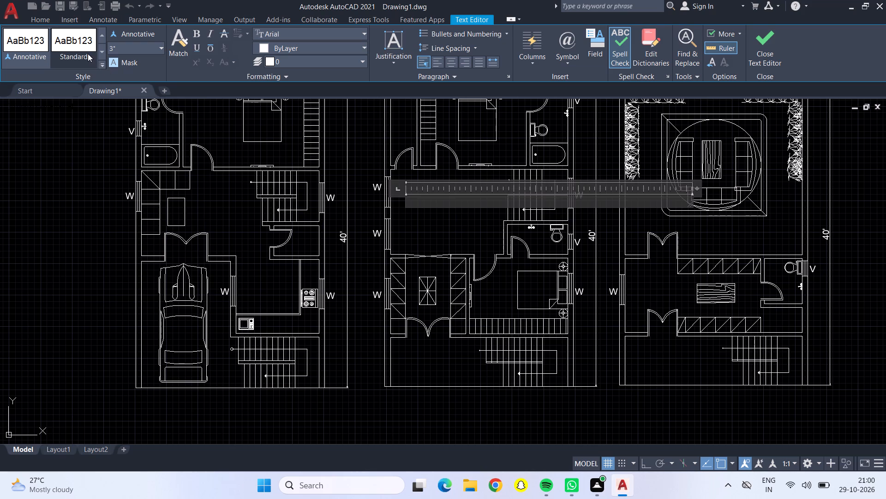
Use the Annotative text style with annotative scaling on, and set the text height to 10".
click(88, 54)
triple_click(78, 44)
double_click(8, 36)
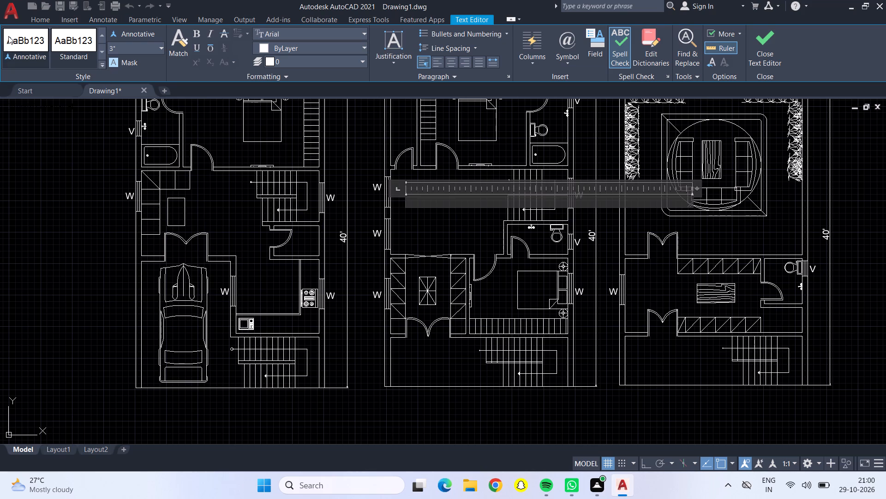
double_click(8, 36)
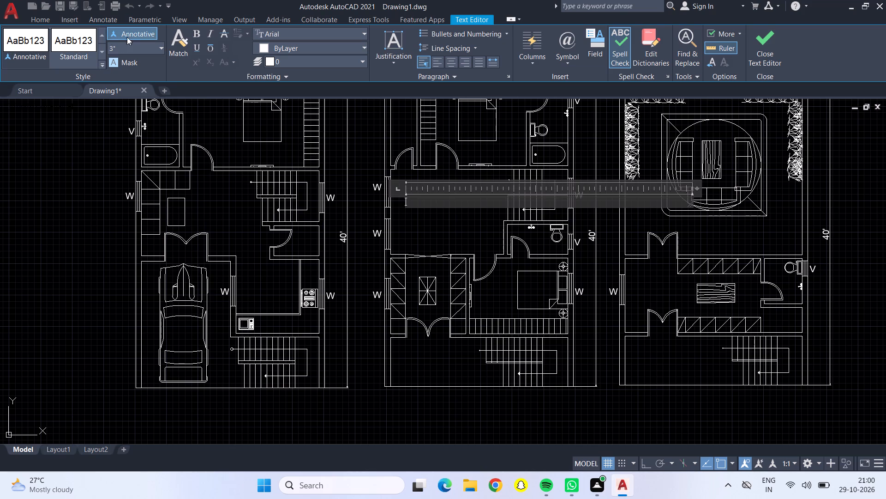
click(31, 37)
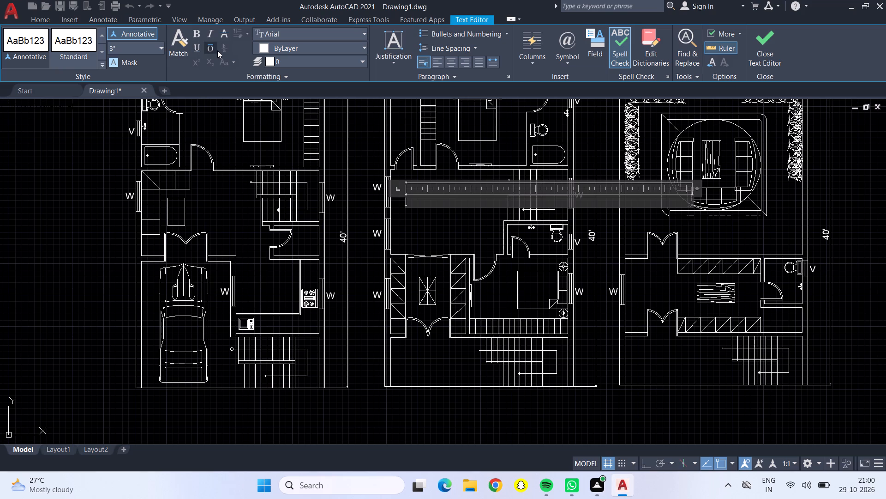
click(163, 43)
click(139, 74)
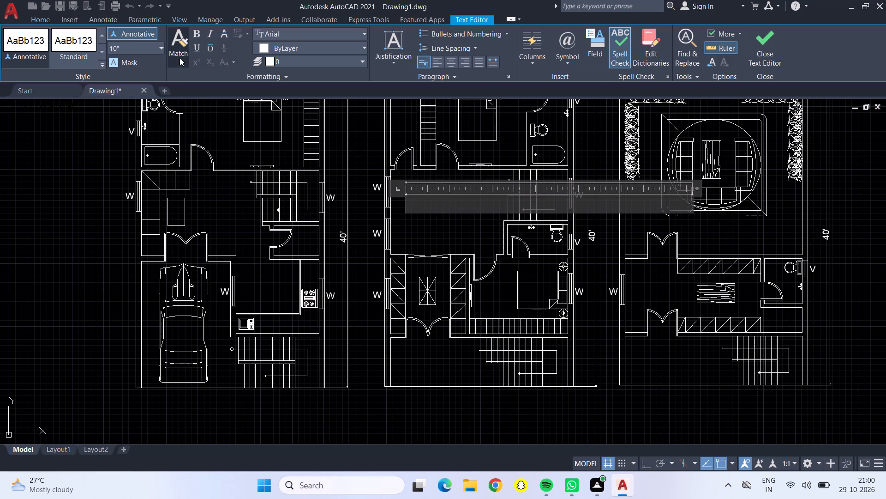
click(180, 53)
click(180, 53)
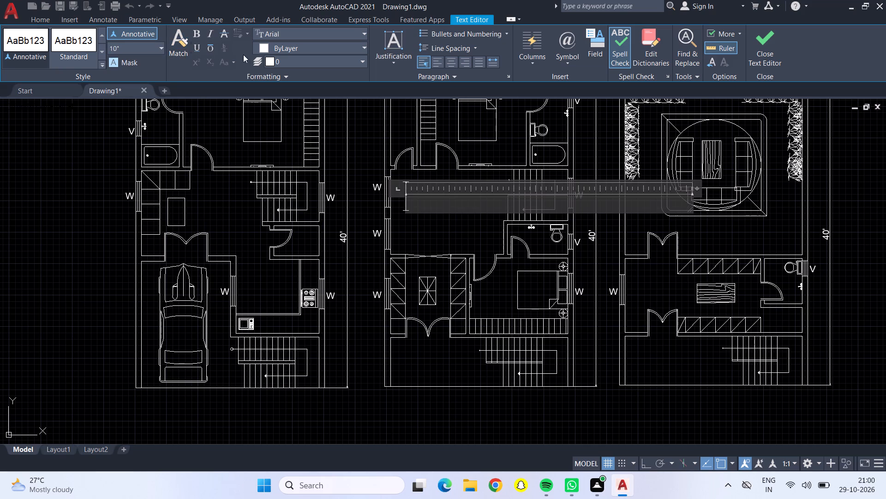
Enter a centre-justified two-line label reading BED ROOM and 10'0" X 16'0" in the text box and finish the text.
click(447, 60)
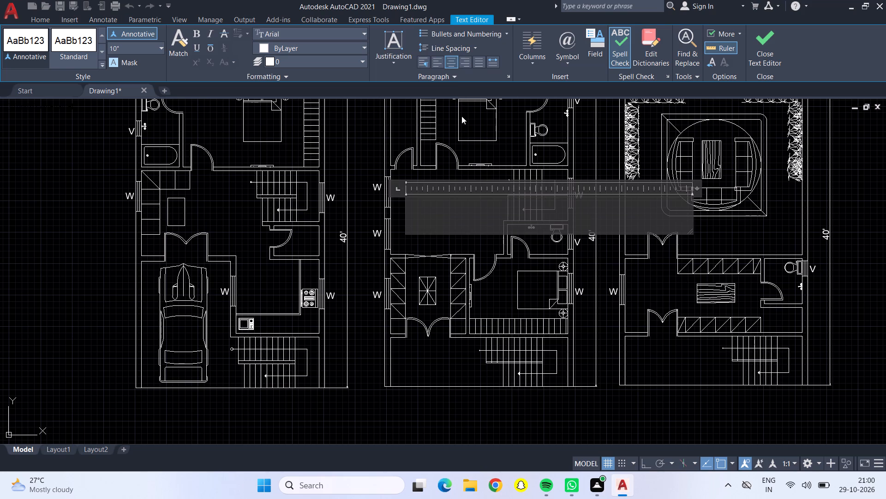
text(BED ROOM)
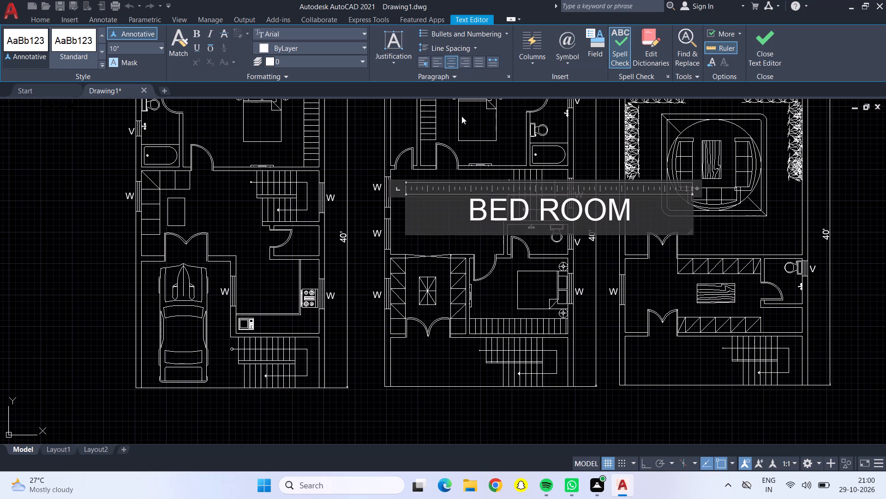
key(Return)
text(10')
key(0)
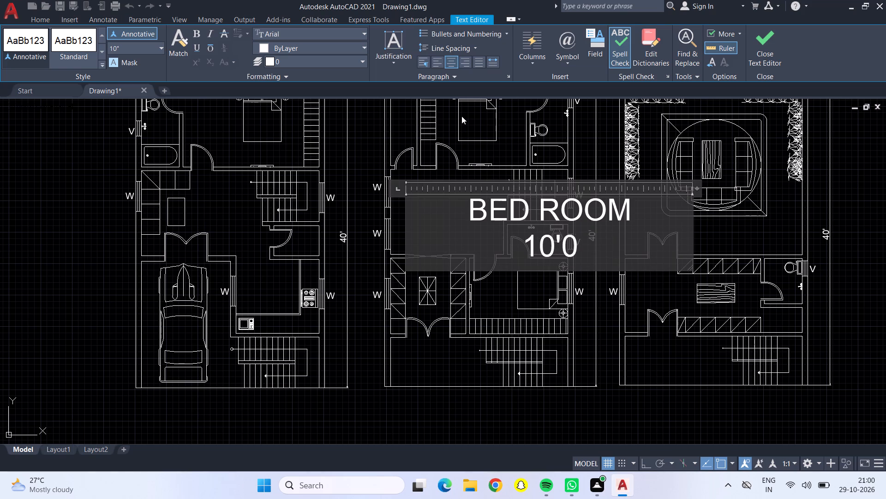
key(shift+quotedbl)
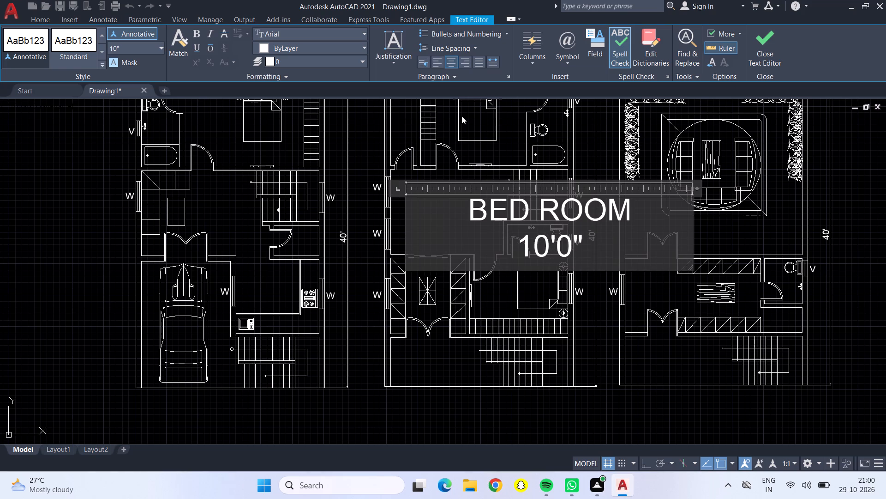
key(space)
text(X 16'0")
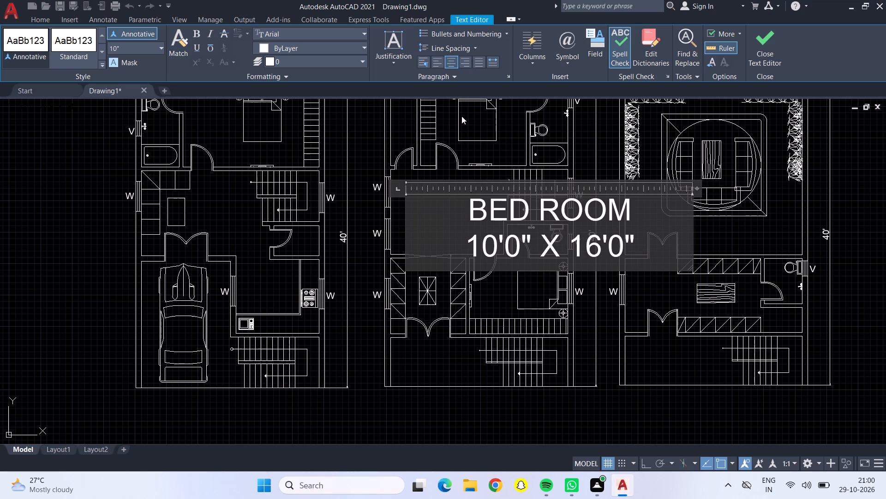
click(450, 364)
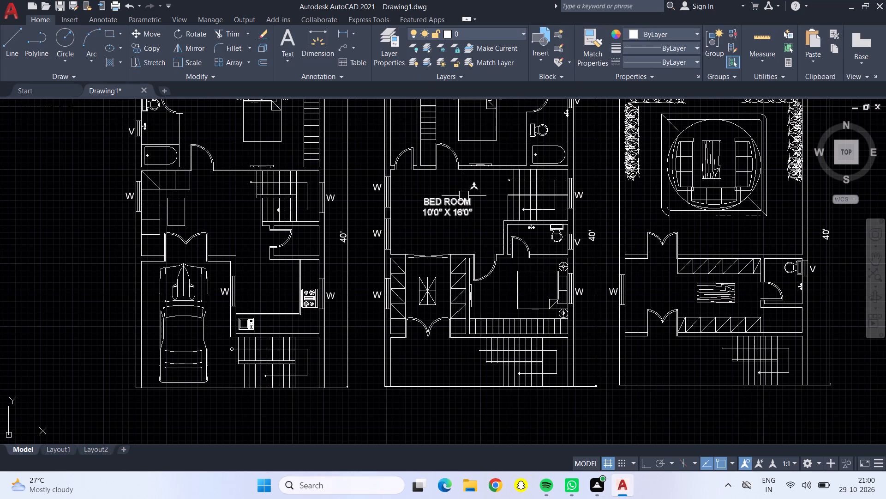
Copy the BED ROOM label from the second plan's central hall into the upper bedrooms of the first and second plans.
click(464, 195)
click(144, 51)
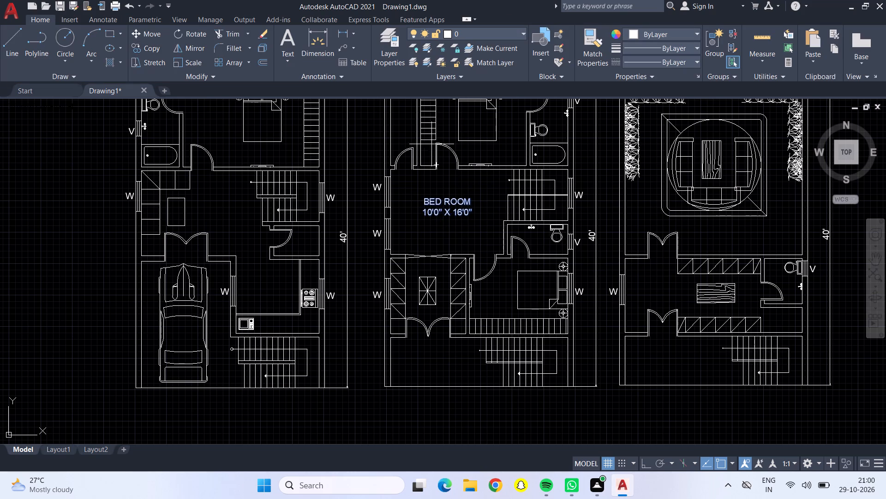
click(449, 211)
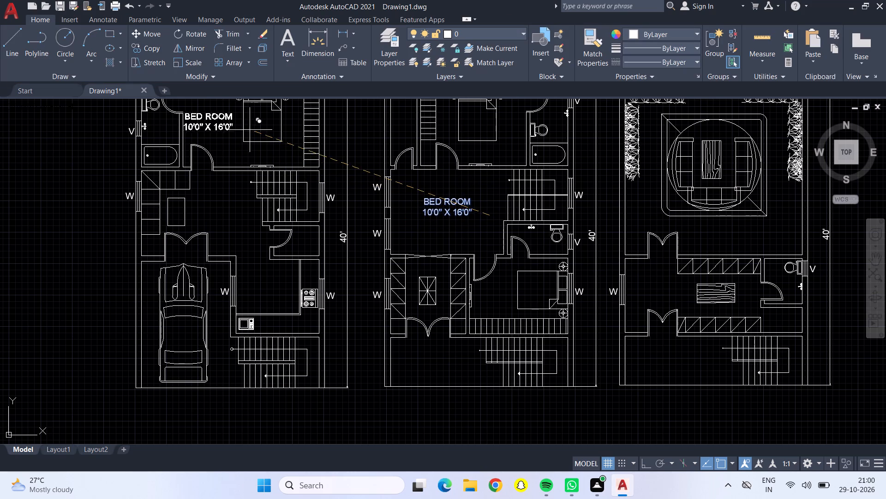
middle_drag(250, 130, 347, 213)
scroll(342, 216, up, 3)
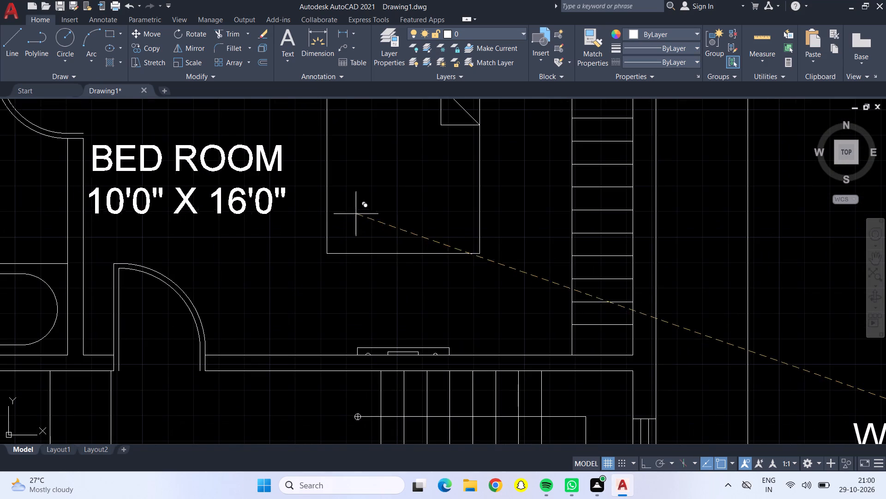
click(377, 204)
scroll(389, 204, down, 3)
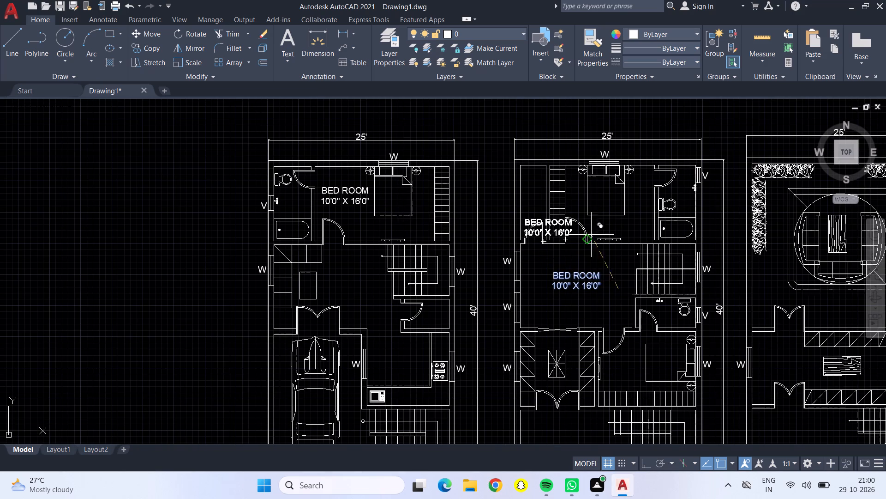
scroll(657, 228, up, 4)
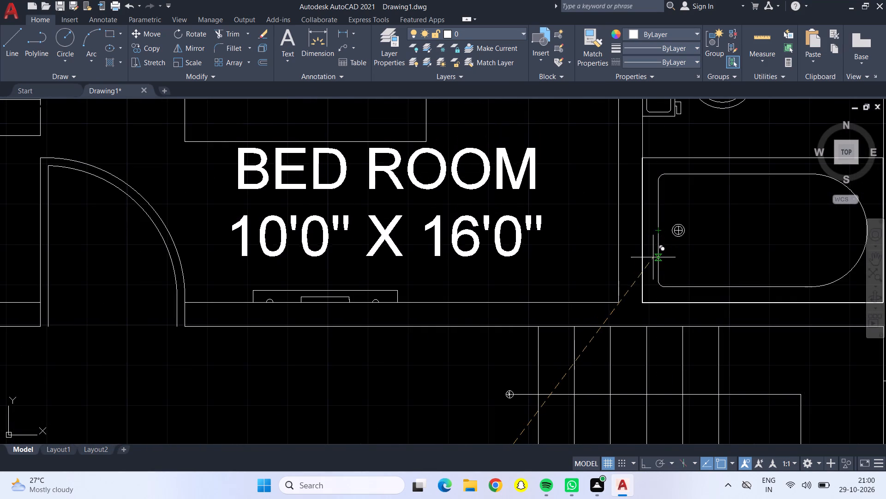
click(650, 262)
scroll(606, 240, down, 4)
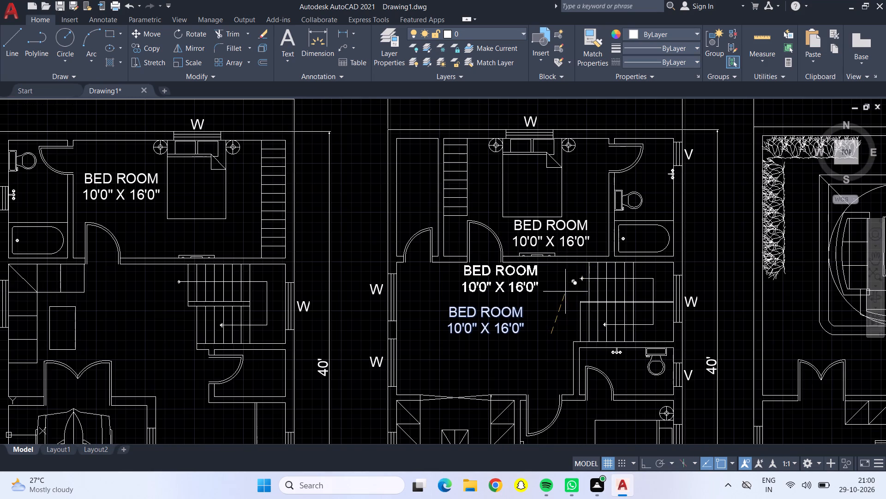
key(Return)
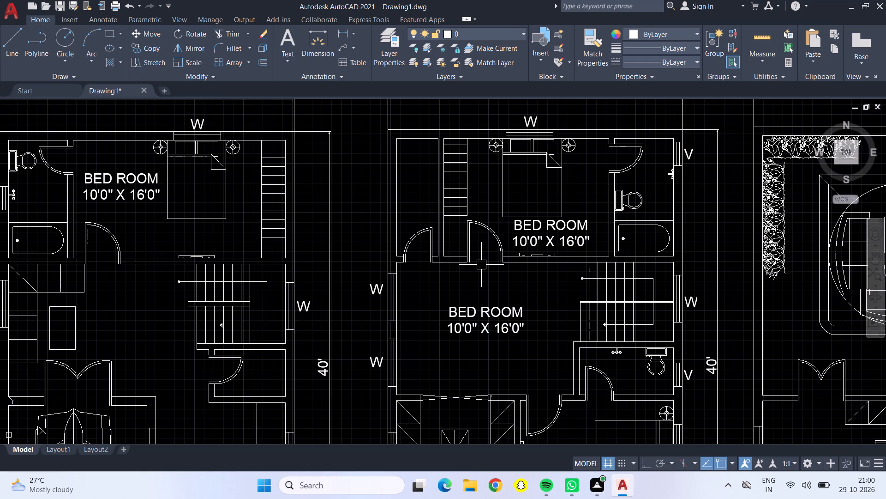
Change the size line of the second plan's upper bedroom label to 10'0" X 14'0".
double_click(536, 241)
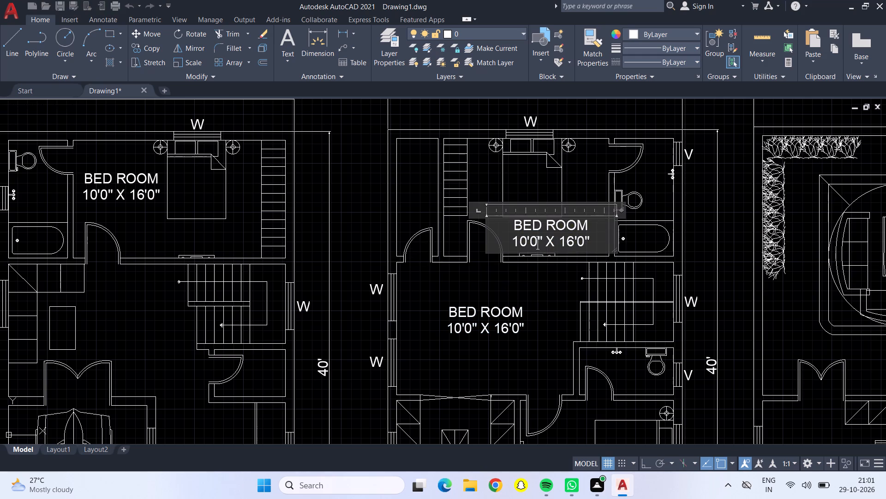
click(597, 238)
key(BackSpace)
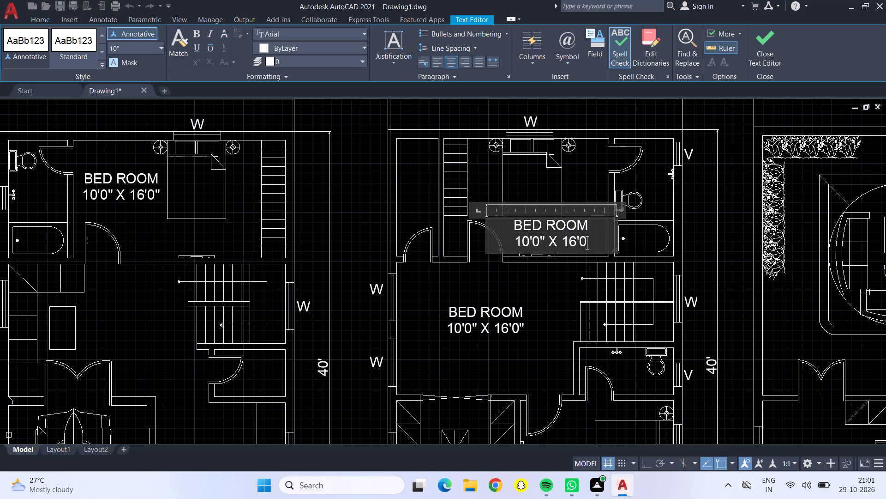
key(BackSpace)
key(BackSpace)
key(BackSpace)
key(BackSpace)
text(14')
text(0")
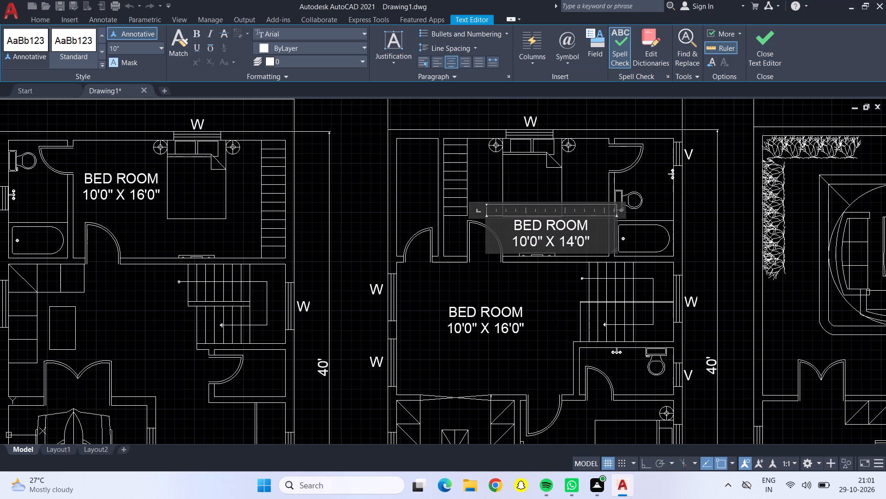
click(548, 287)
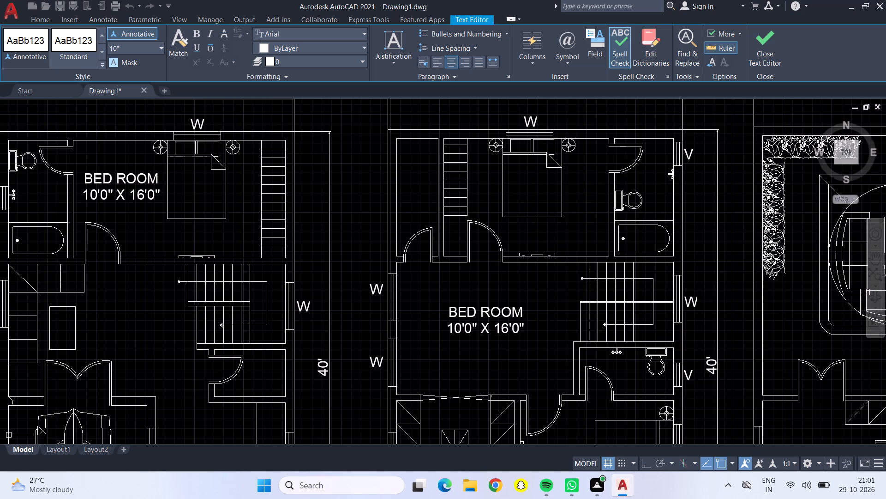
Check the second plan's lower bedroom with a temporary dimension from its inner corner beside the door, without placing it.
scroll(548, 287, down, 2)
middle_drag(548, 287, 544, 265)
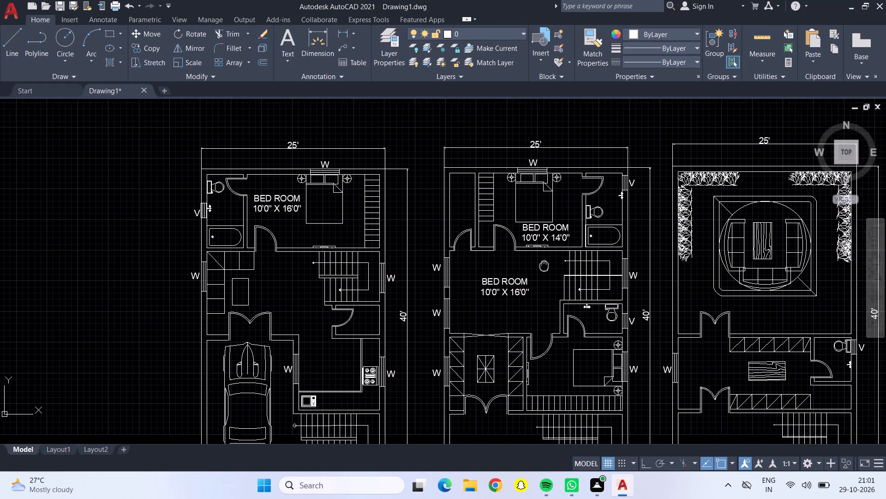
middle_drag(544, 265, 538, 259)
middle_drag(543, 303, 539, 245)
middle_drag(539, 245, 514, 288)
scroll(514, 288, up, 1)
scroll(508, 291, down, 1)
middle_drag(508, 291, 489, 222)
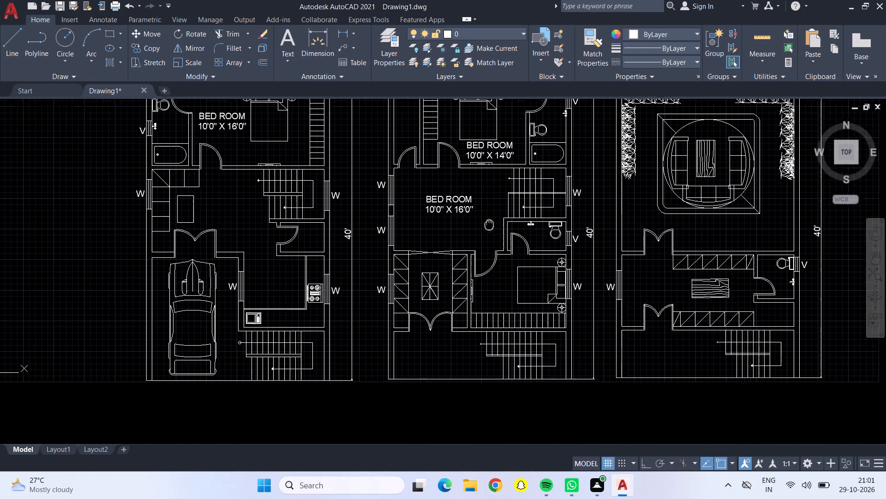
middle_drag(489, 222, 489, 218)
click(316, 38)
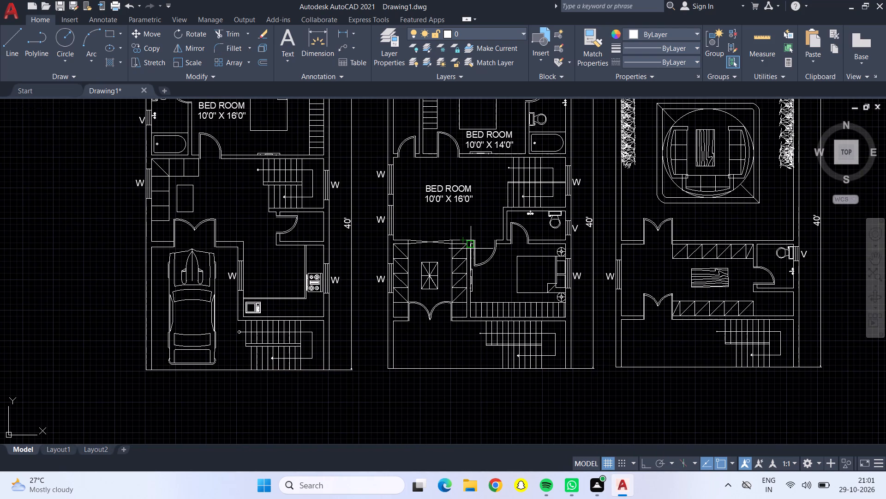
scroll(471, 249, up, 2)
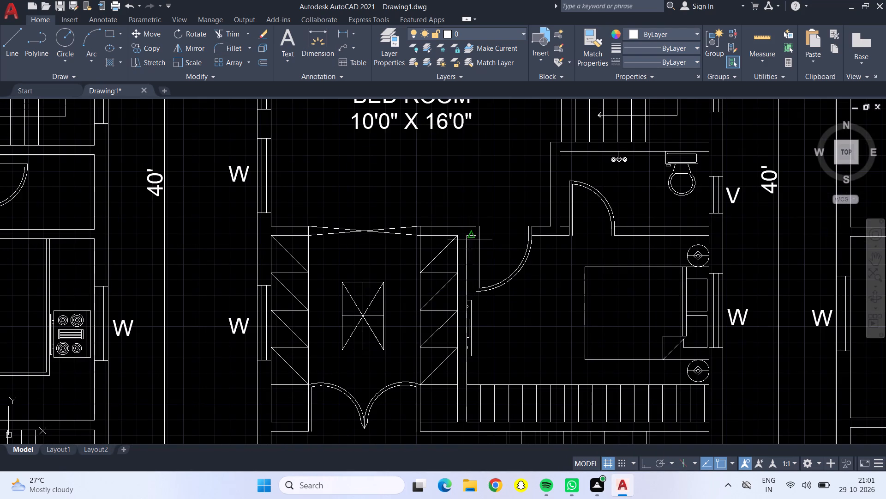
click(465, 238)
key(Return)
Copy the BED ROOM label from the second plan's central hall into the lower bedroom of the same plan.
scroll(566, 226, down, 1)
click(494, 145)
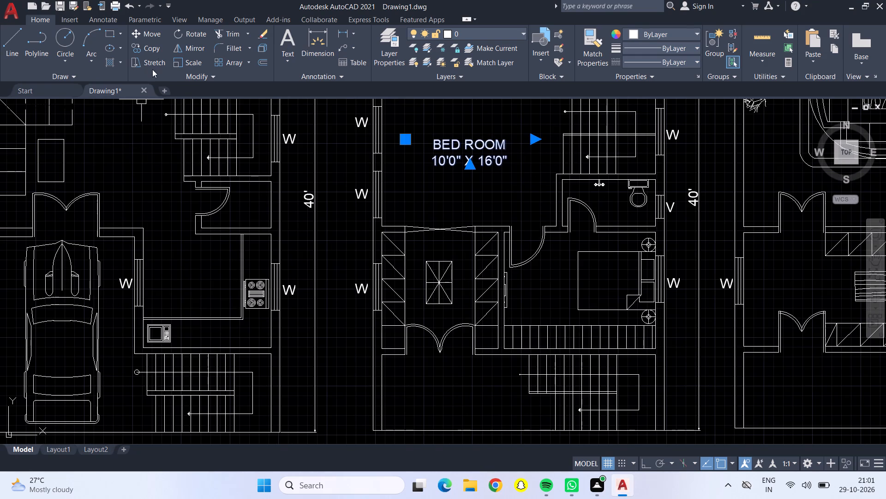
click(155, 47)
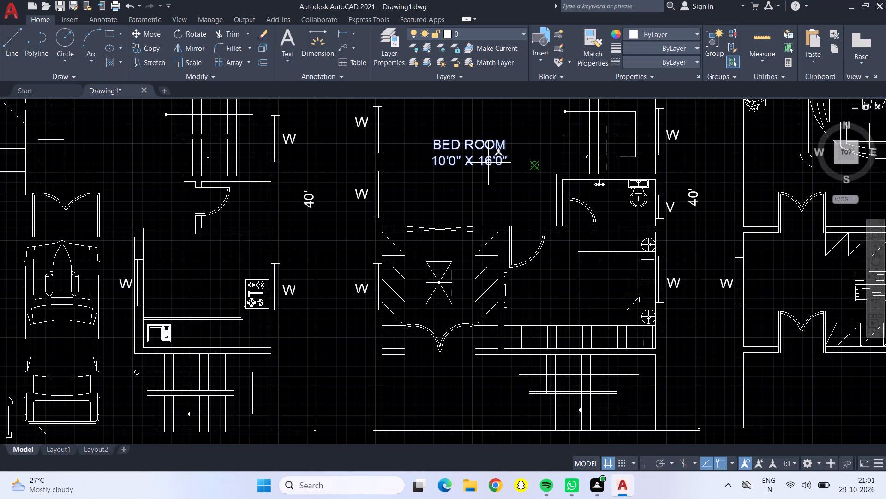
click(484, 157)
scroll(614, 299, up, 1)
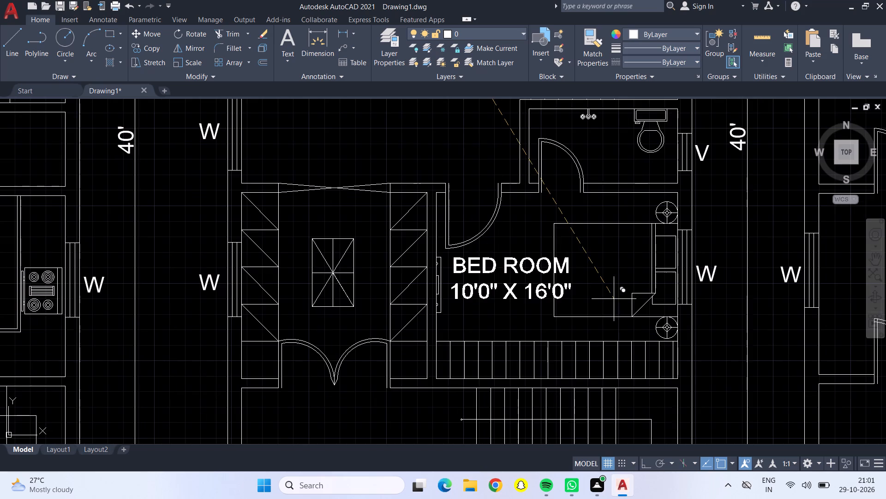
click(619, 296)
scroll(619, 296, down, 2)
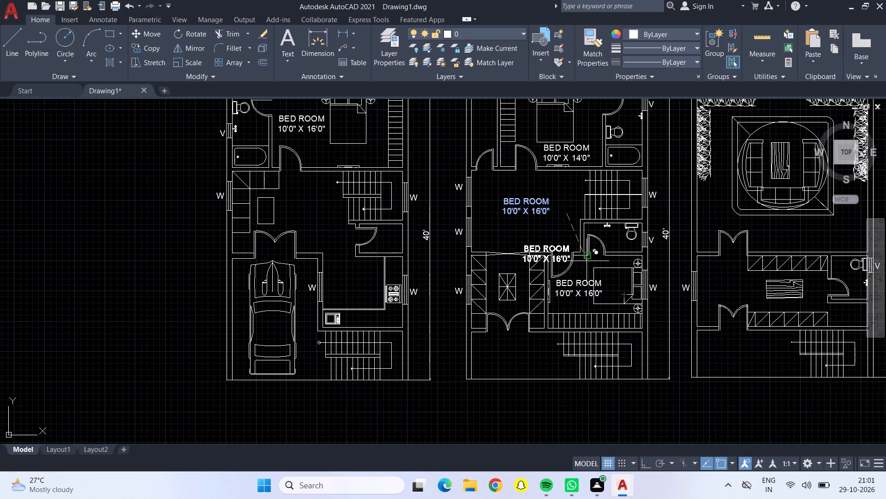
key(Return)
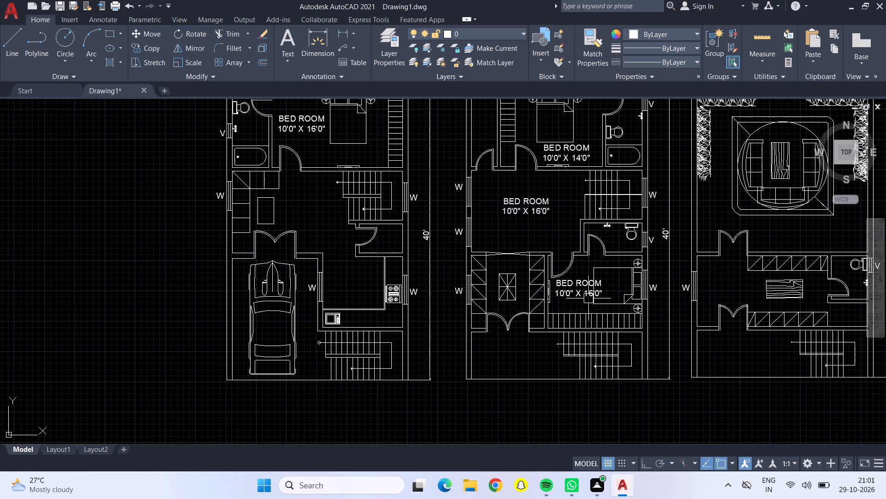
Change the size line of the second plan's lower bedroom label to 10'0" X 13'0".
scroll(588, 299, up, 2)
scroll(599, 274, down, 2)
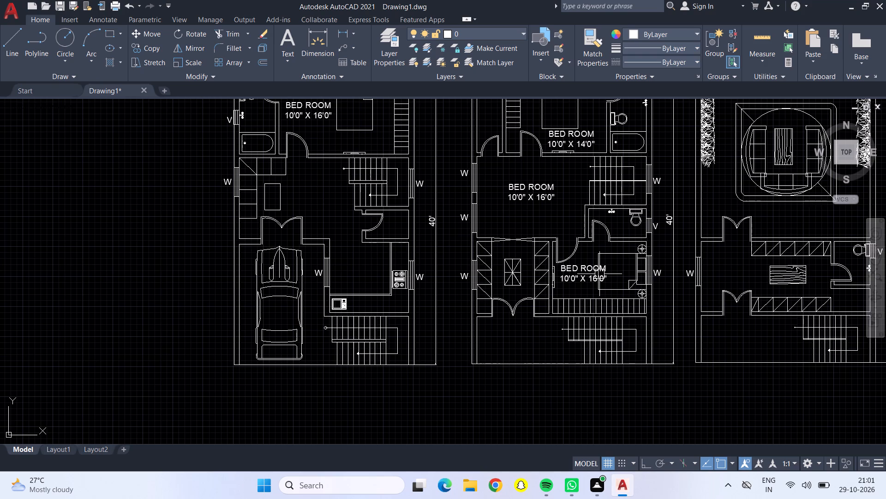
double_click(599, 274)
scroll(600, 274, up, 3)
double_click(600, 268)
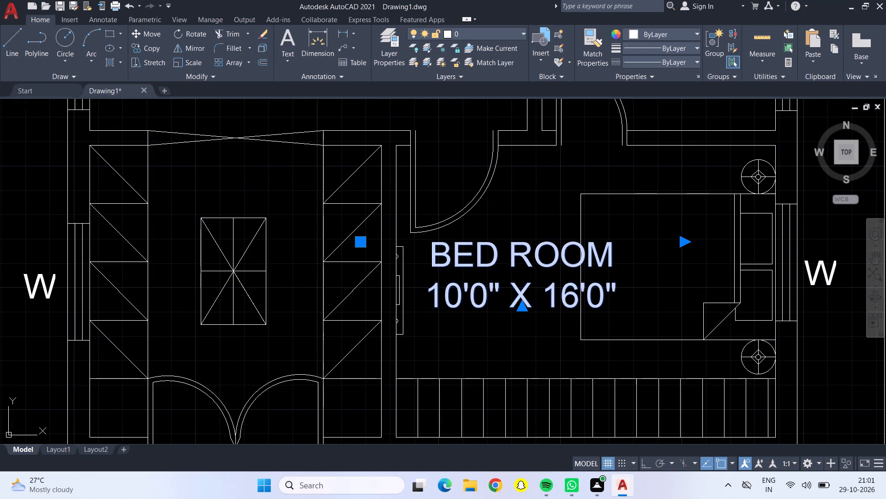
click(621, 304)
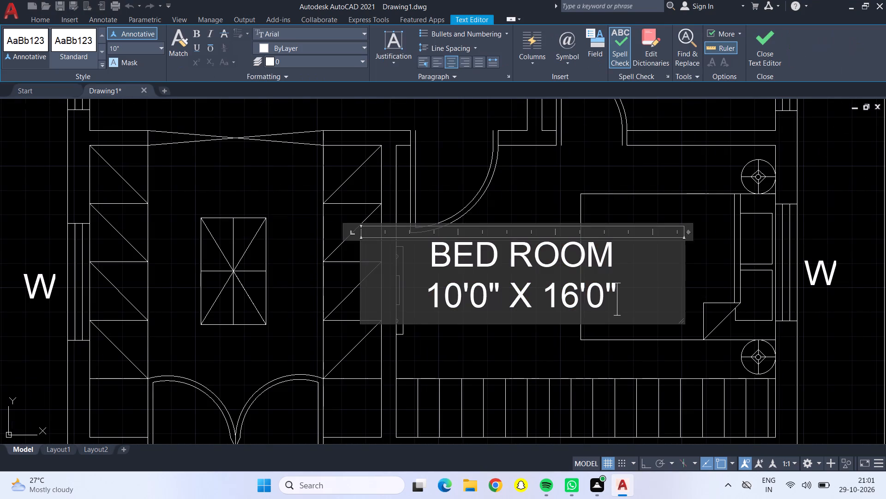
key(BackSpace)
key(BackSpace)
key(BackSpace)
key(BackSpace)
text(3'0")
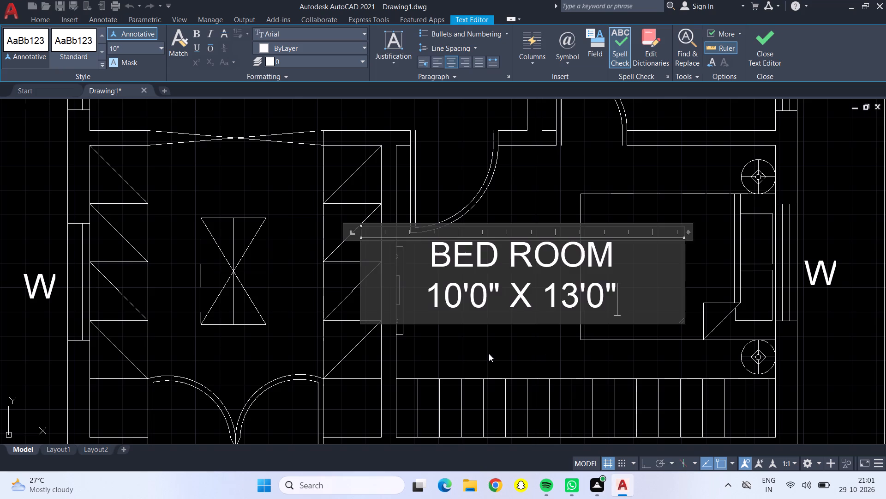
click(489, 353)
Measure the third plan's lower room between its walls with Quick measure.
scroll(492, 330, down, 4)
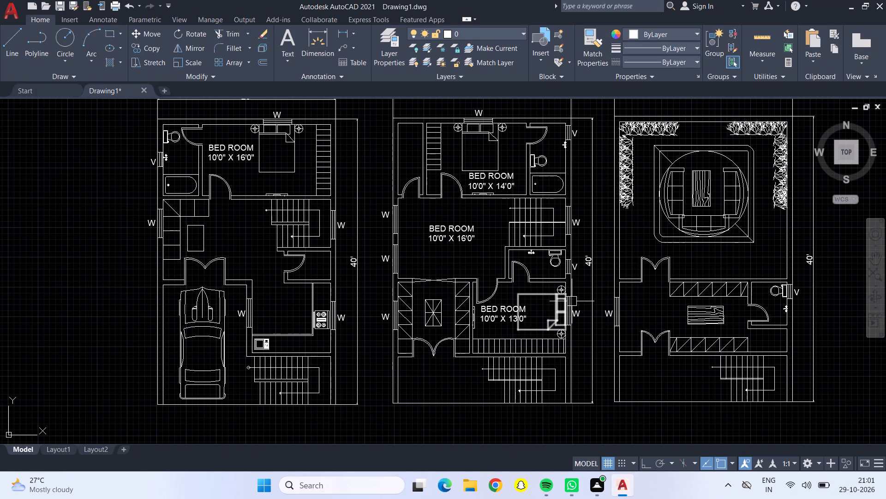
middle_drag(643, 304, 555, 290)
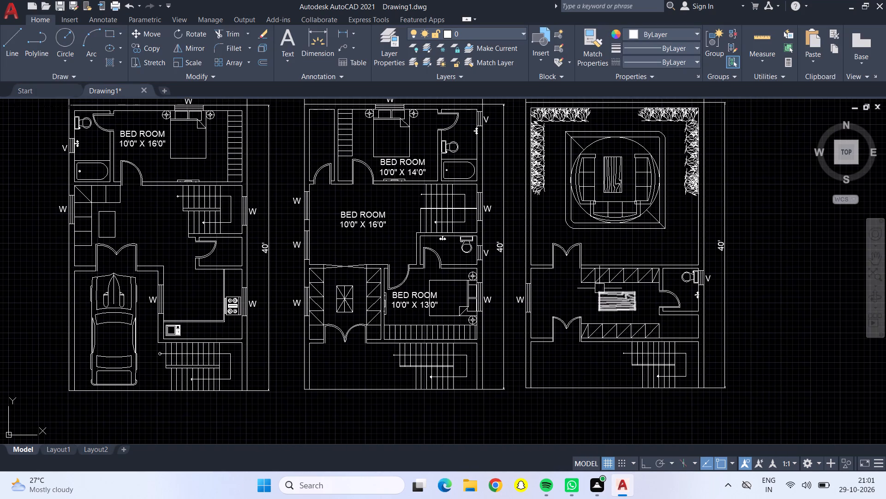
middle_drag(652, 297, 597, 286)
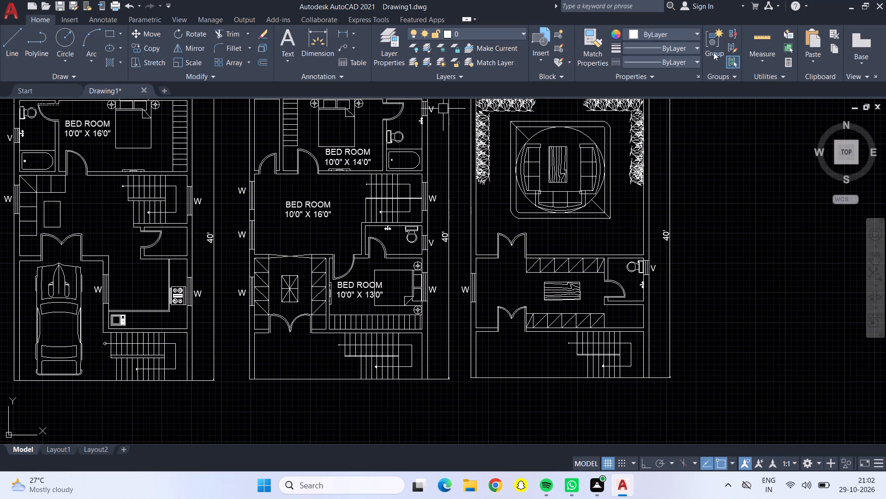
click(749, 43)
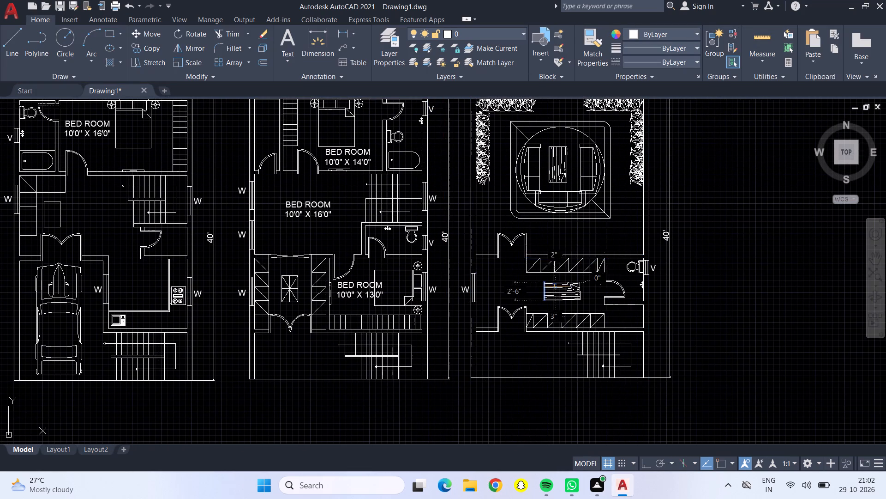
scroll(494, 292, up, 3)
scroll(505, 241, down, 1)
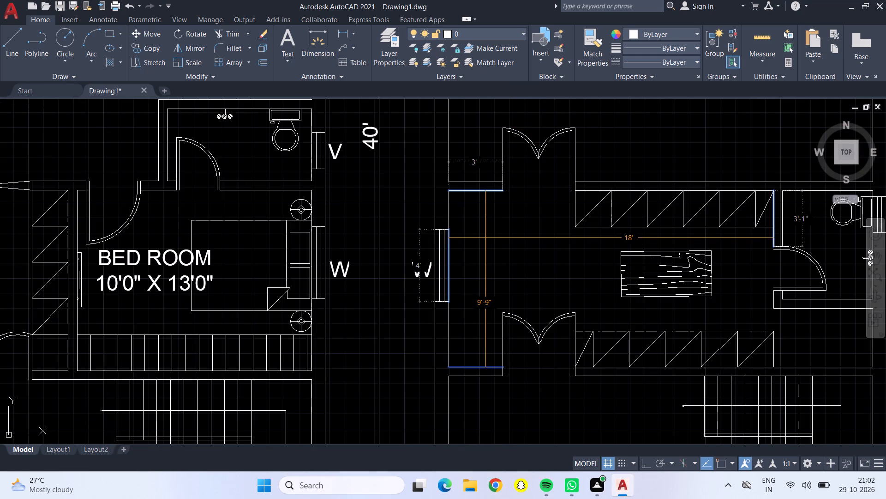
scroll(485, 238, down, 1)
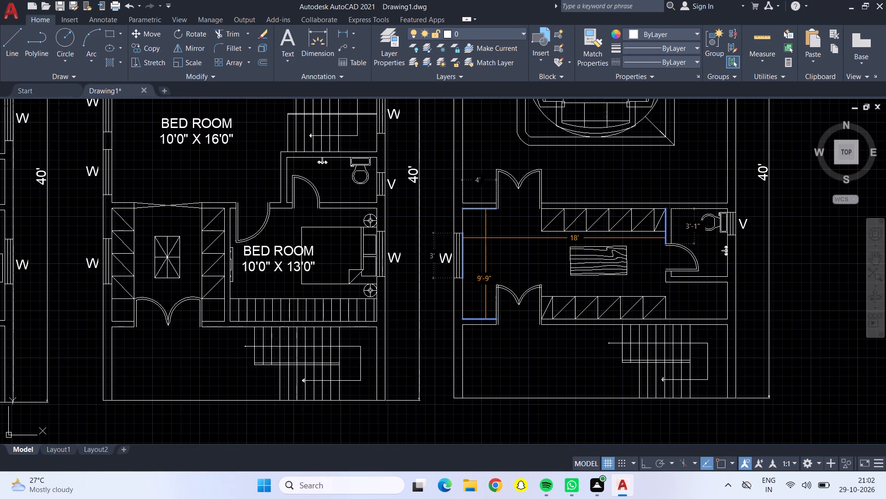
scroll(485, 238, up, 1)
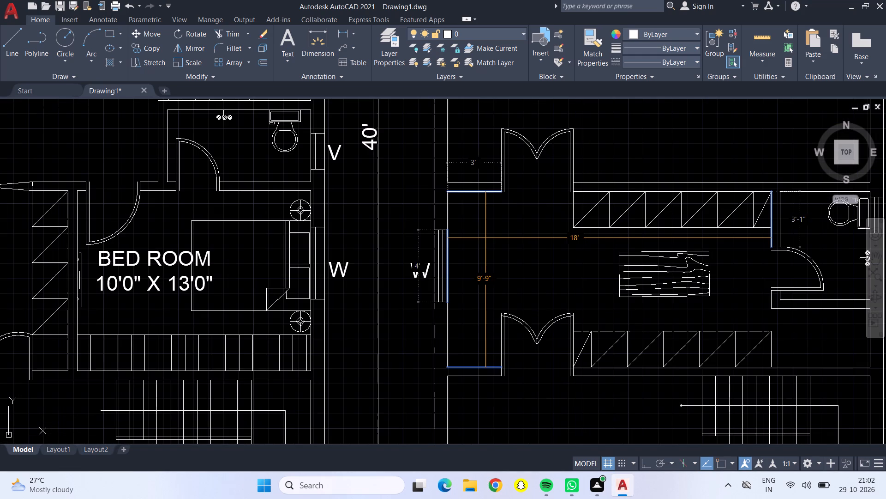
scroll(485, 238, down, 1)
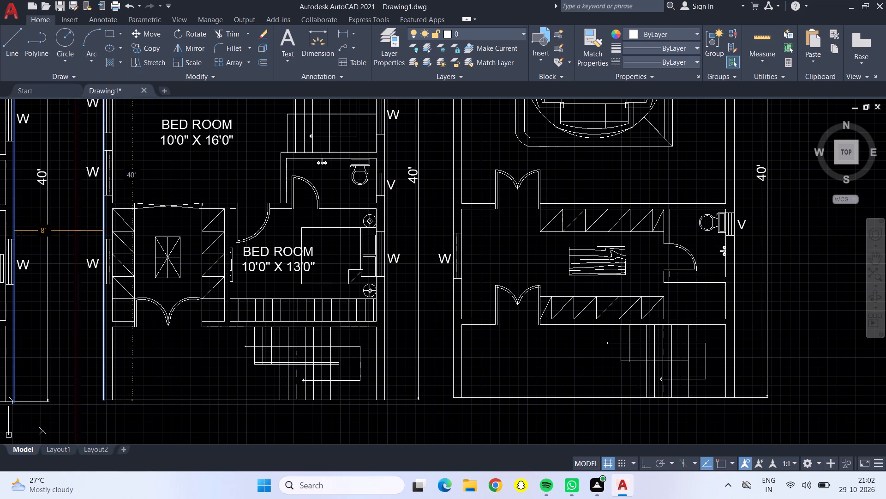
key(Return)
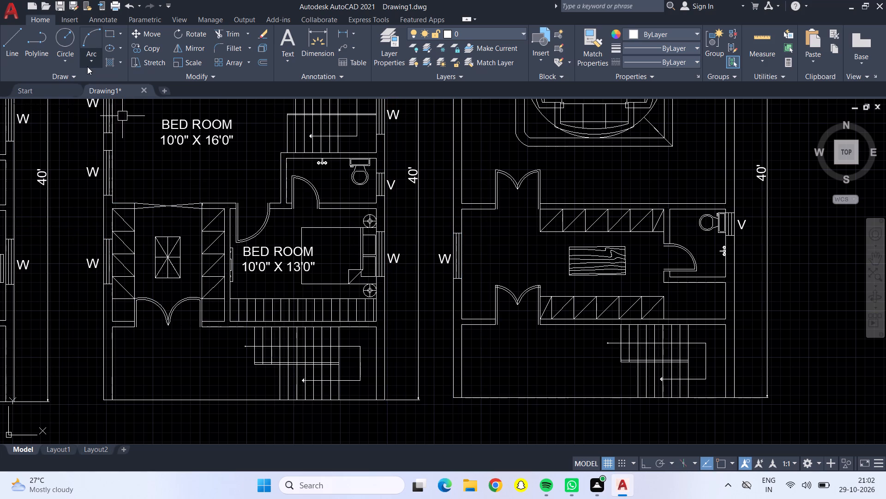
Start a multiline text in the first plan's upper toilet, between the WC and the bathtub, with 6" text height and centred alignment.
scroll(231, 141, down, 2)
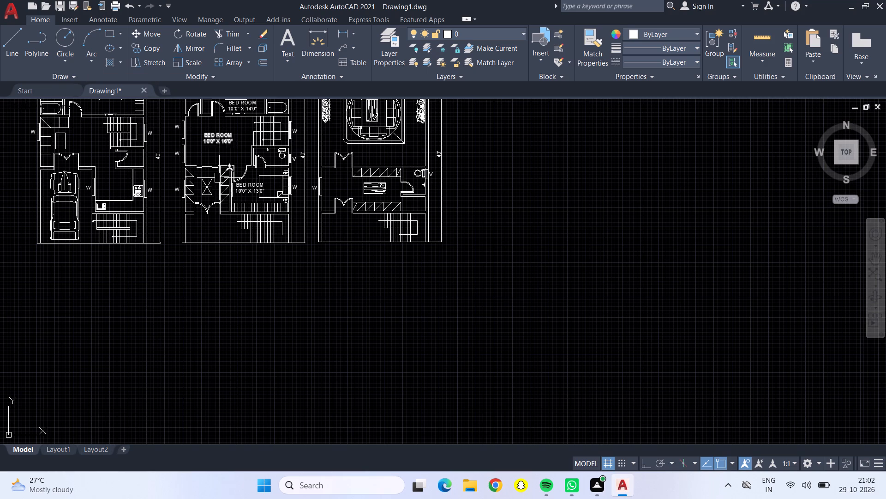
middle_drag(219, 151, 399, 309)
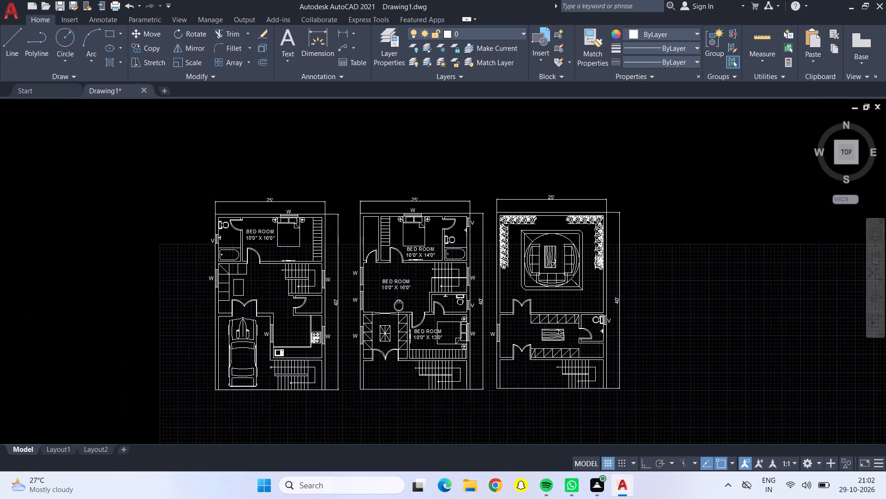
middle_drag(399, 309, 400, 312)
scroll(400, 312, up, 1)
scroll(169, 240, up, 3)
middle_drag(186, 220, 187, 220)
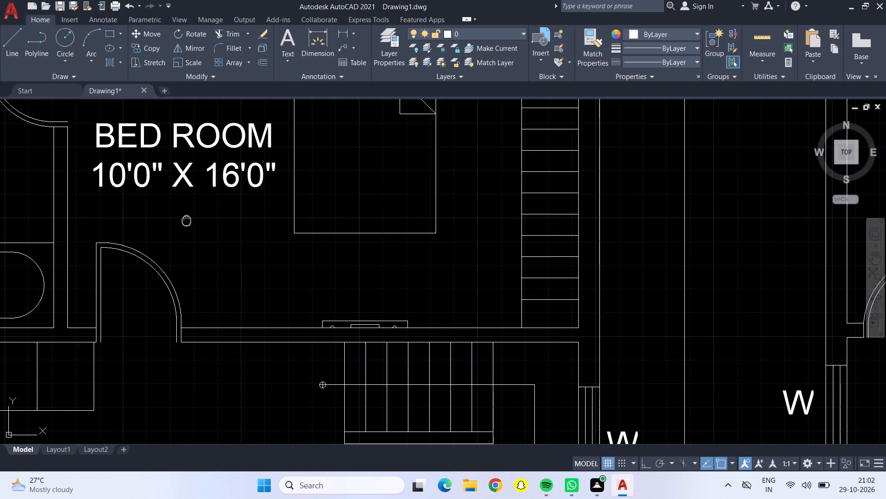
middle_drag(187, 220, 431, 275)
click(288, 33)
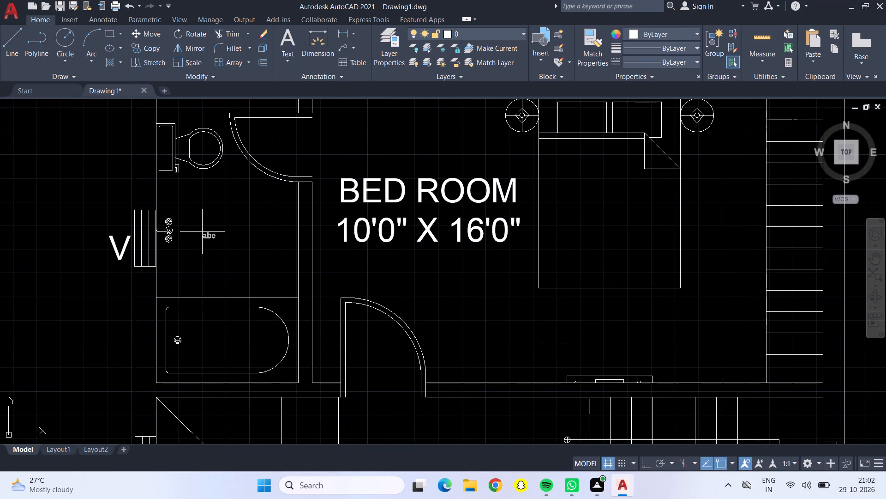
click(179, 200)
click(289, 272)
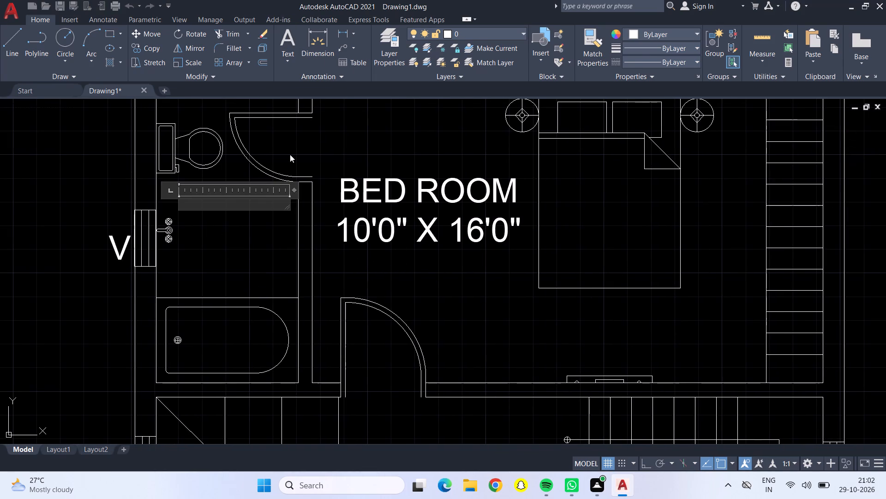
click(140, 48)
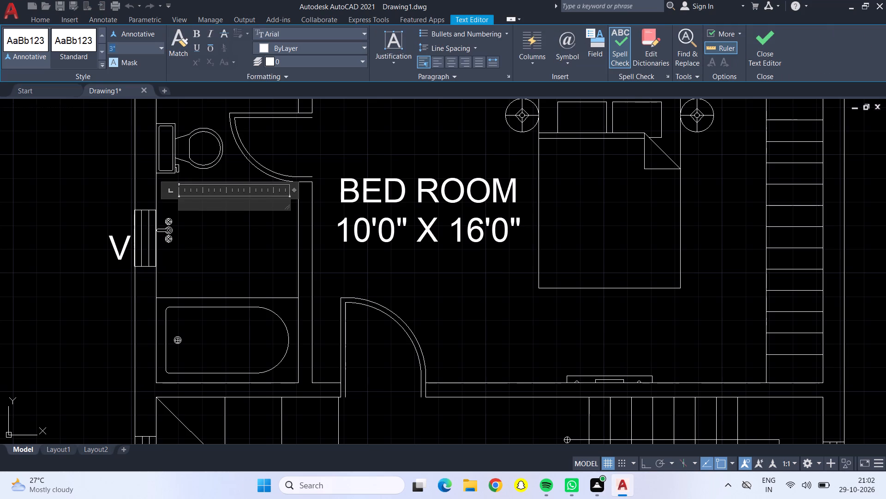
key(BackSpace)
text(6")
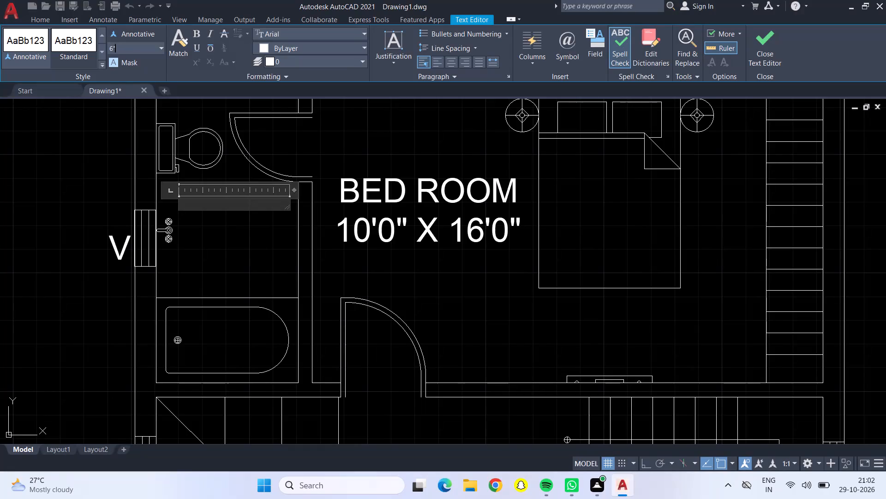
key(Return)
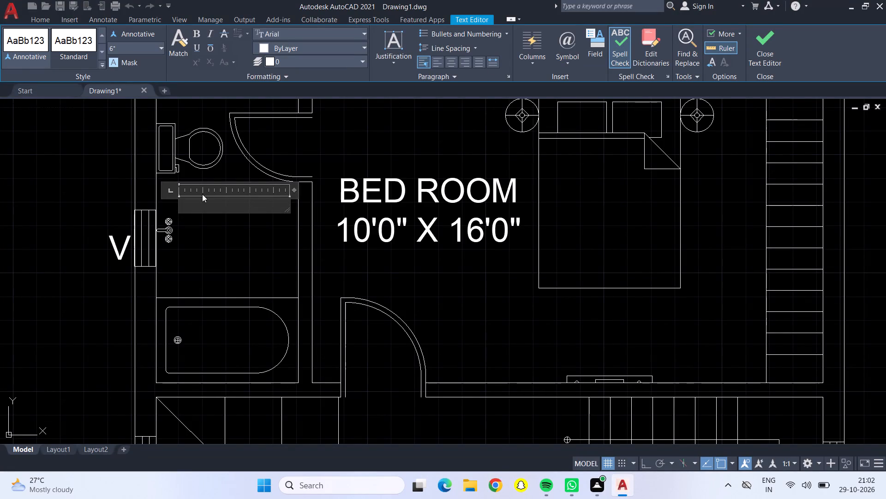
click(205, 195)
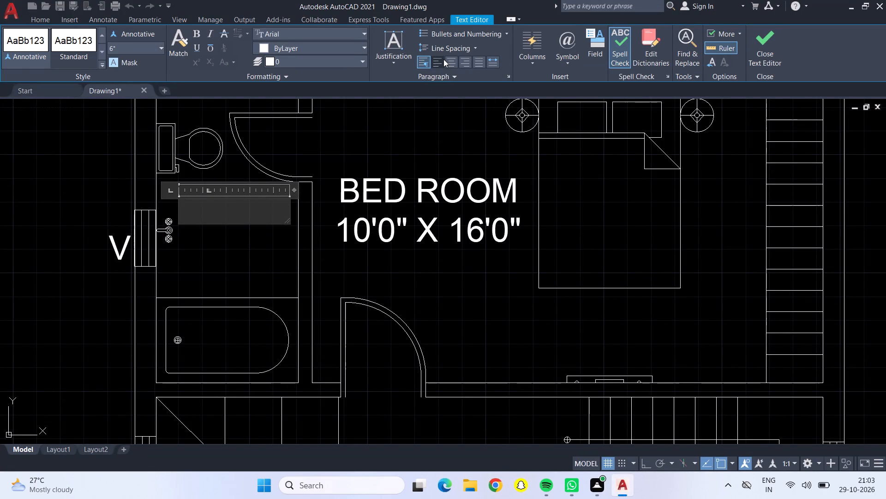
click(449, 59)
Write the label TOILET with 10'0" X 7'0" on a second line.
key(shift+t)
text(OILET)
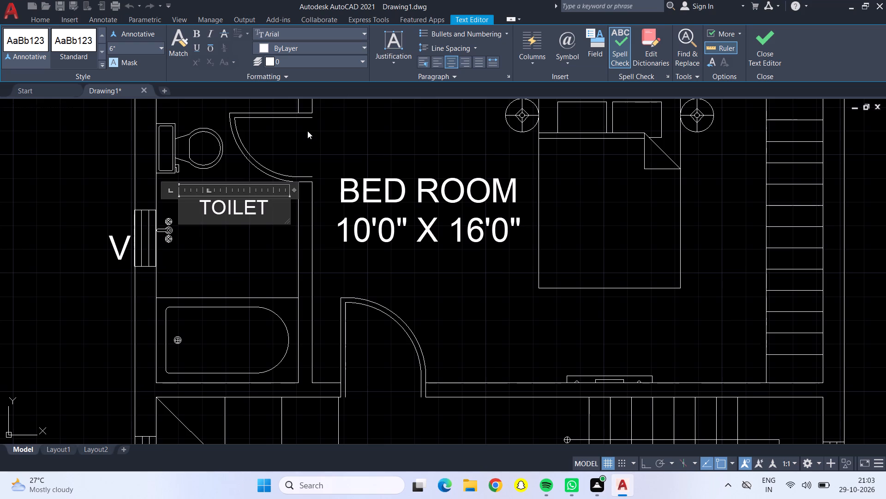
key(Return)
text(10')
text(0" X)
key(space)
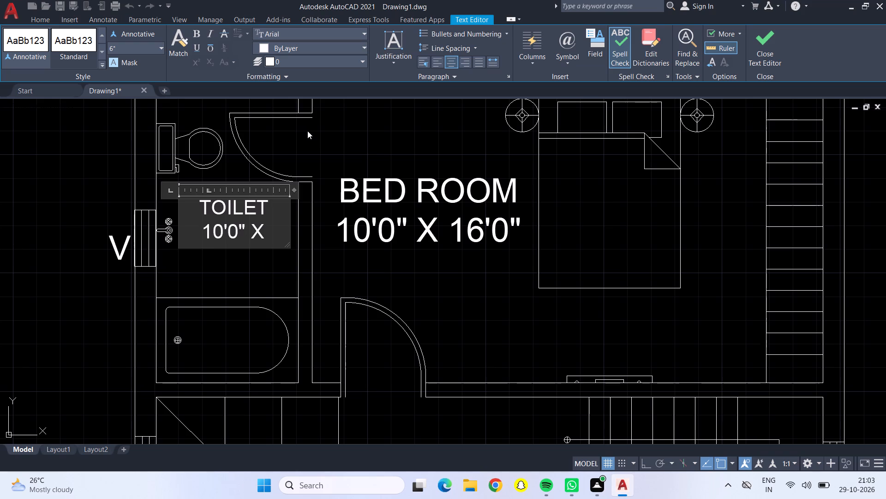
text(7')
text(0")
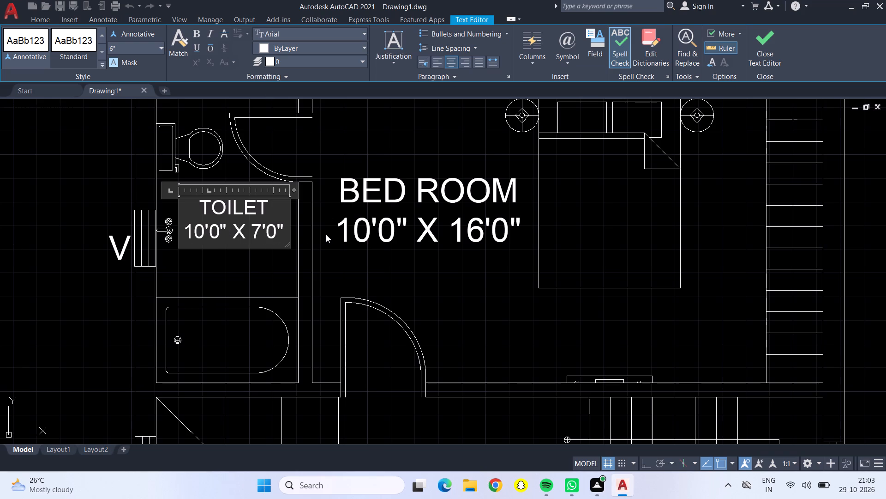
click(261, 272)
Copy the TOILET label from the first plan into the second plan's upper toilet, above the WC.
click(257, 223)
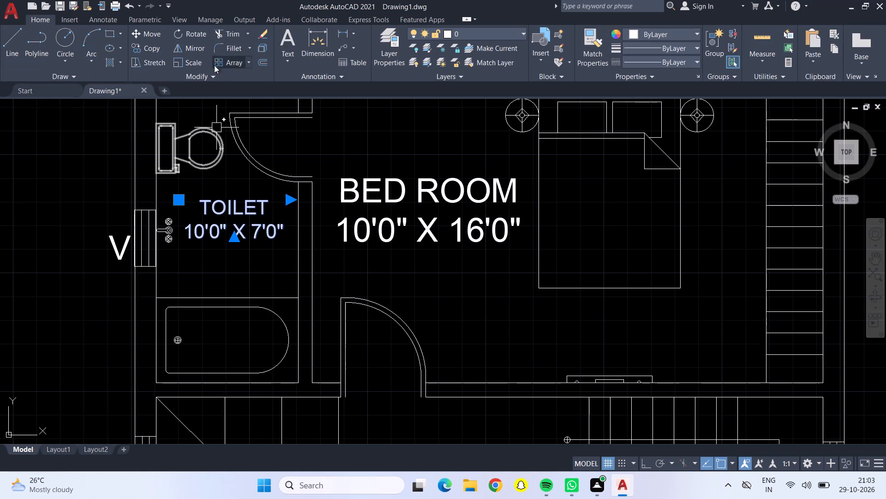
click(147, 48)
click(257, 228)
scroll(414, 276, down, 4)
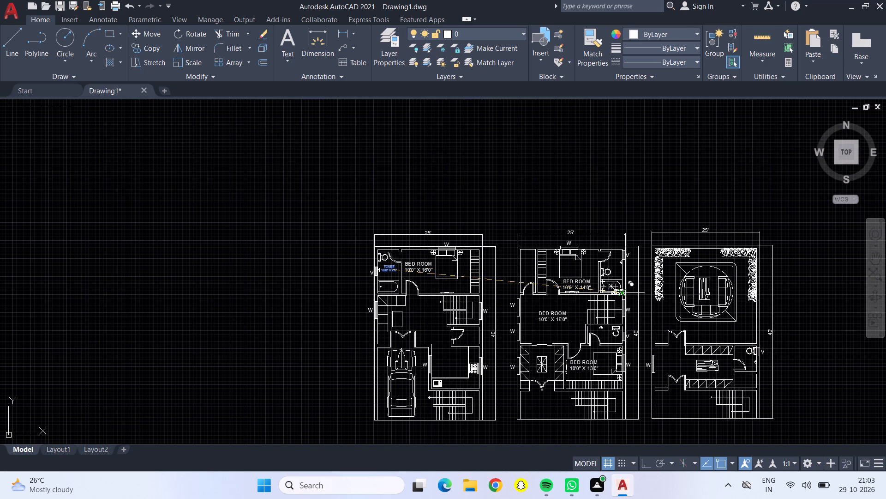
scroll(614, 272, up, 5)
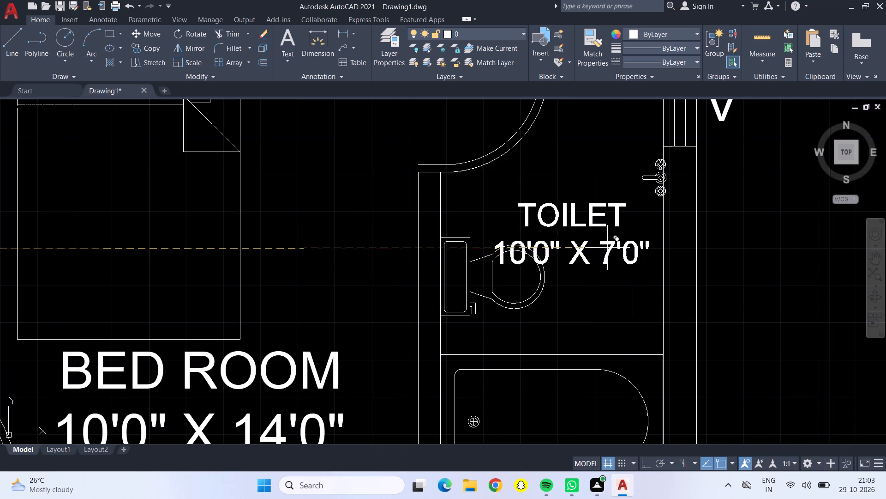
scroll(607, 248, down, 1)
click(600, 222)
Place another copy of the TOILET label in the first plan's small room below the inner staircase.
scroll(599, 222, down, 3)
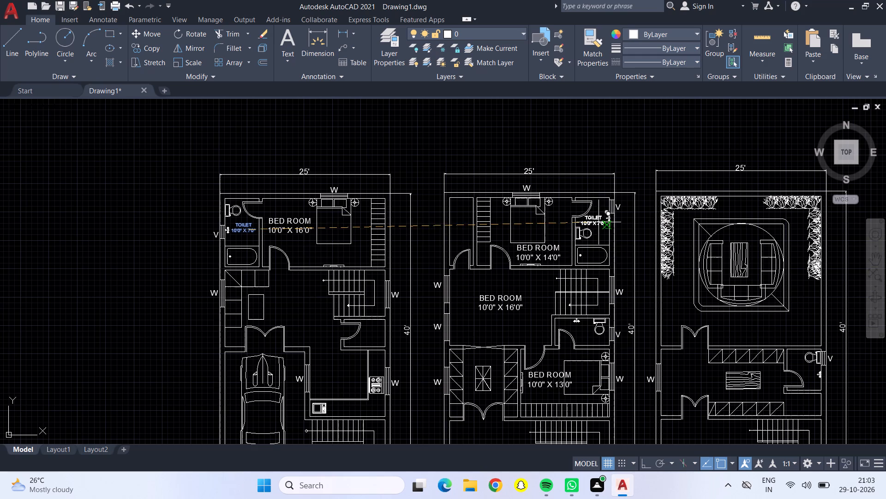
scroll(378, 337, up, 4)
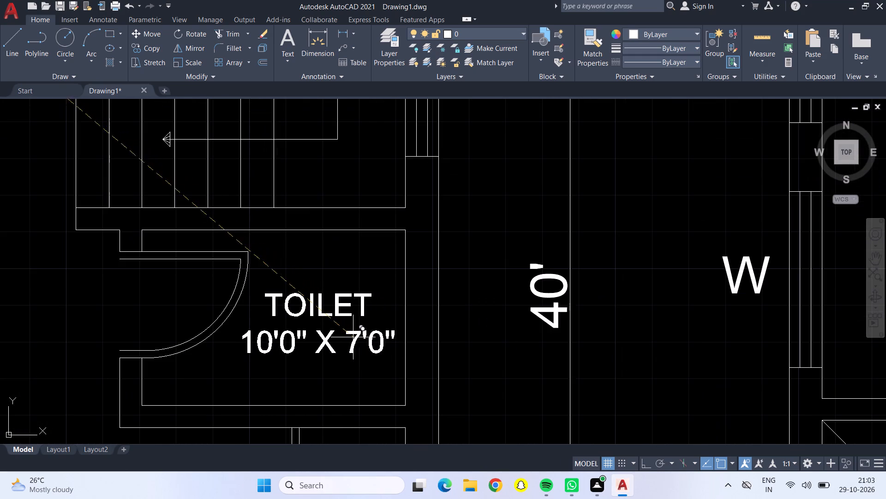
click(347, 339)
key(Escape)
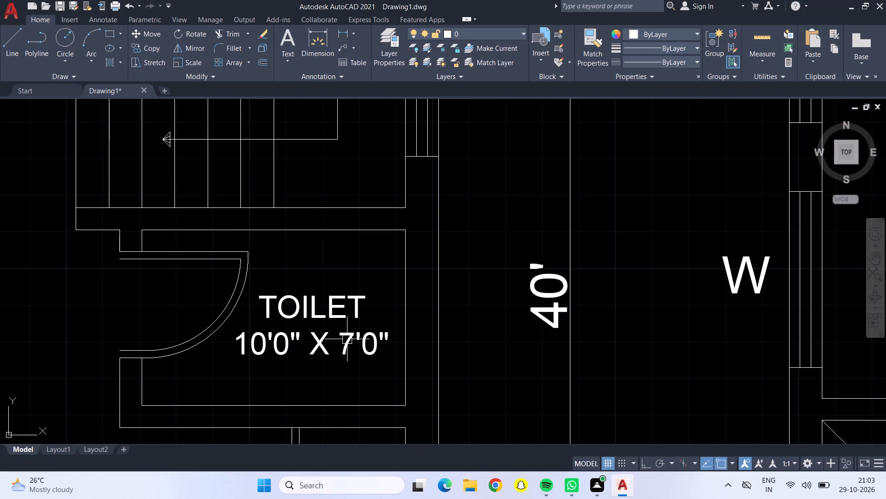
Measure the first plan's small room below the inner staircase with Quick measure.
click(753, 32)
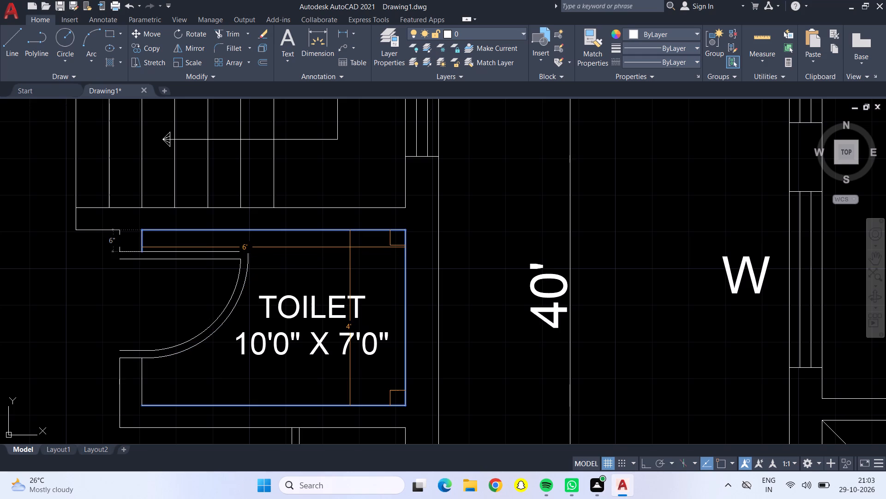
key(Escape)
Replace the TOILET text in the first plan's small room below the inner staircase with PUJA and 6'0" X 4'0" beneath it.
double_click(354, 308)
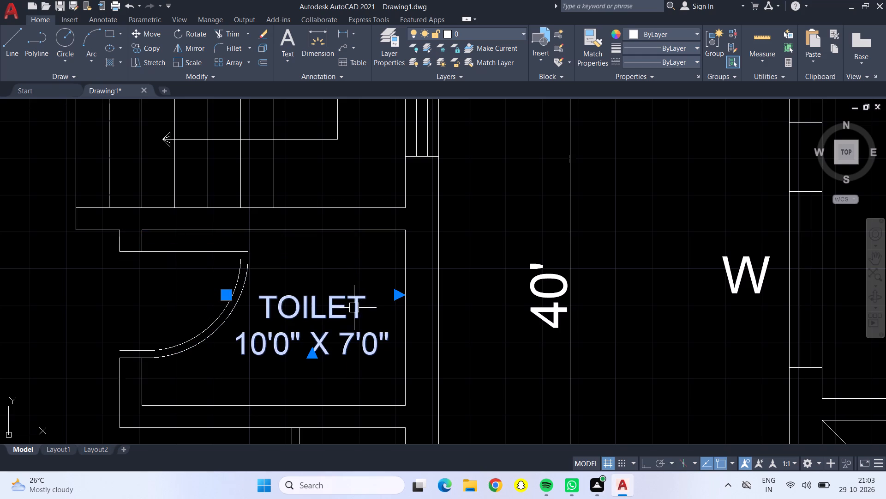
click(395, 353)
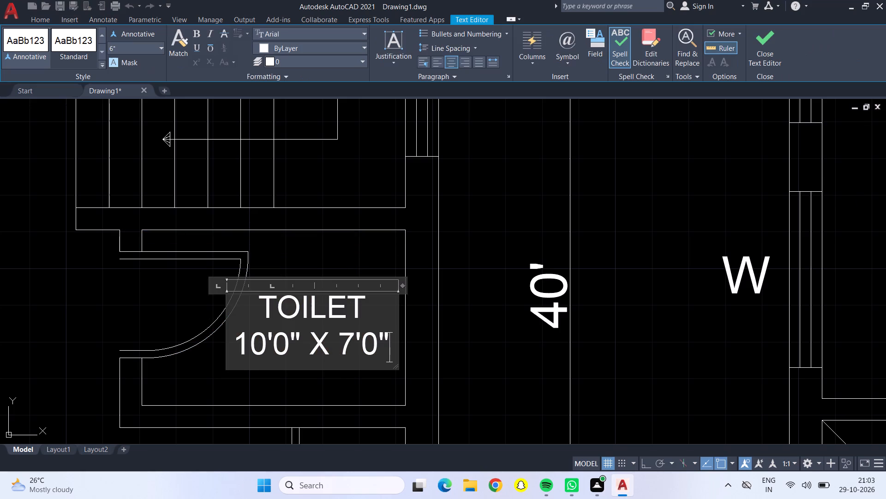
key(BackSpace)
key(BackSpace)
key(BackSpace)
key(BackSpace)
key(BackSpace)
key(BackSpace)
key(BackSpace)
key(BackSpace)
key(BackSpace)
key(BackSpace)
key(BackSpace)
key(BackSpace)
key(BackSpace)
key(BackSpace)
key(BackSpace)
key(BackSpace)
key(BackSpace)
key(BackSpace)
key(BackSpace)
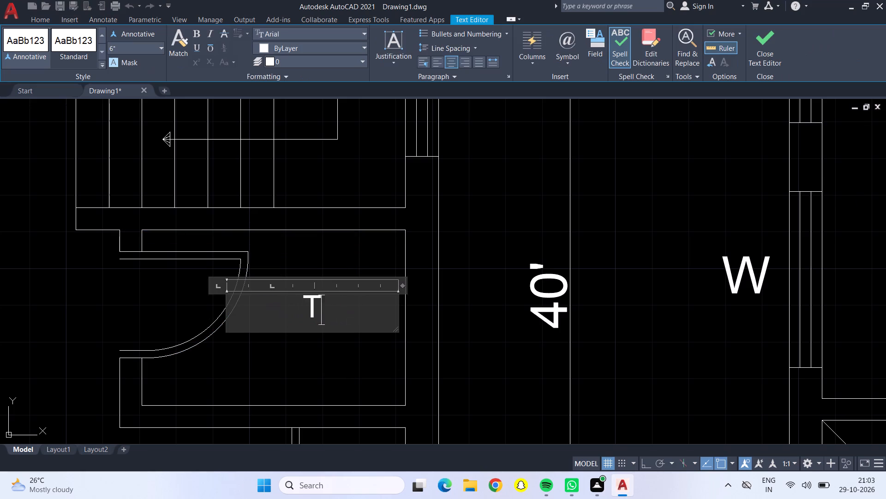
key(BackSpace)
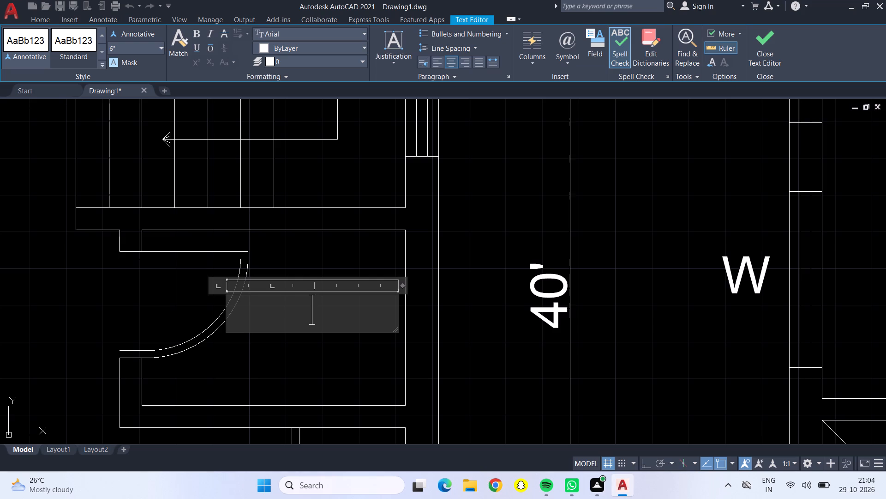
text(PUJA)
key(space)
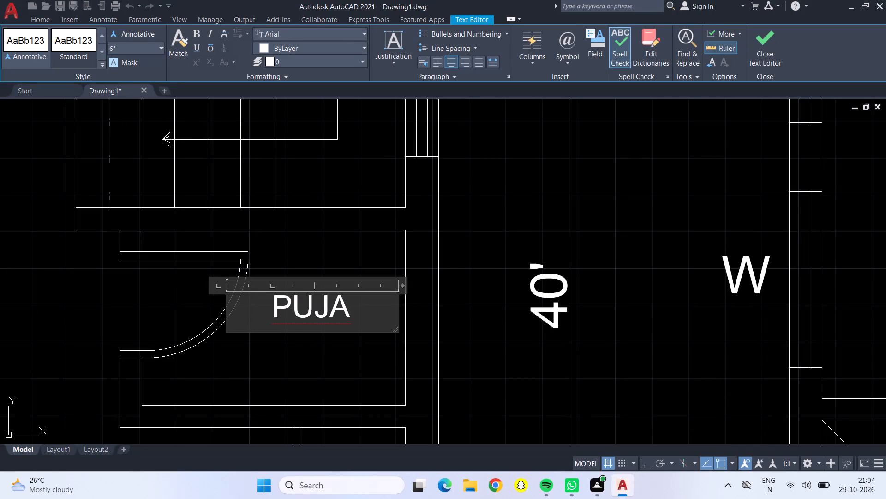
key(Return)
text(6'0" X)
key(space)
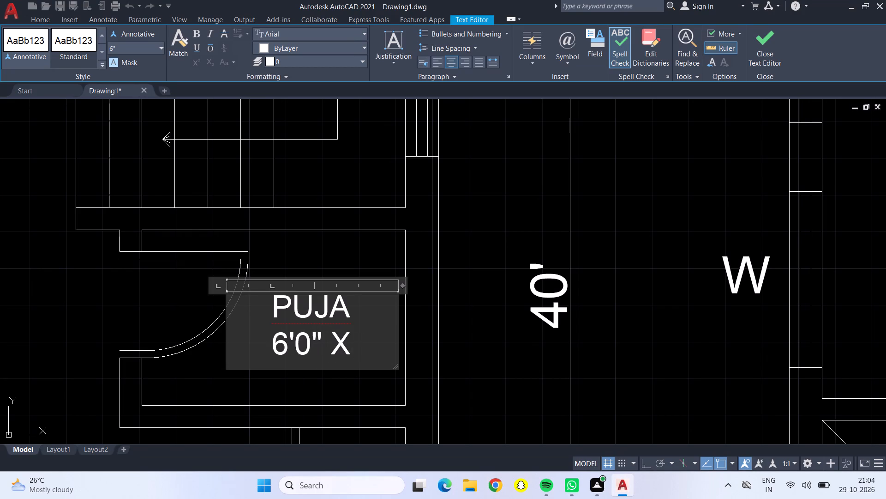
text(4'0")
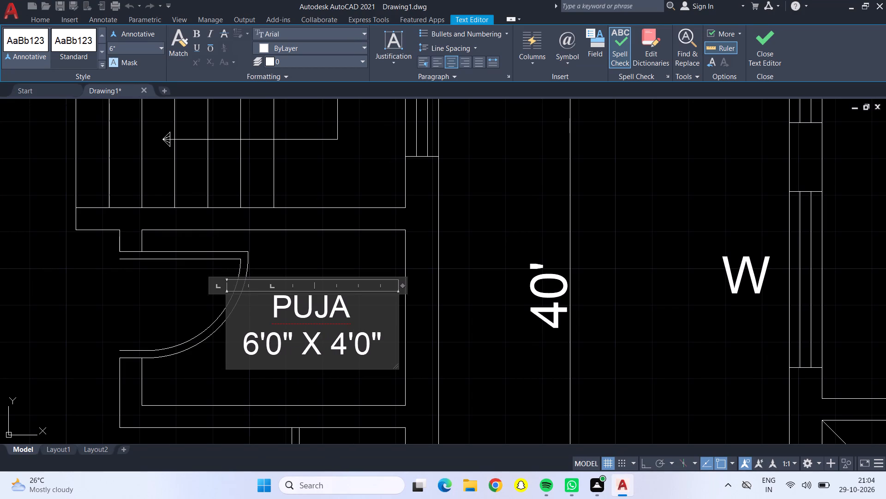
click(181, 291)
Copy the first plan's BED ROOM label into the kitchen area, between the window and the stove.
scroll(181, 289, down, 3)
scroll(250, 292, down, 2)
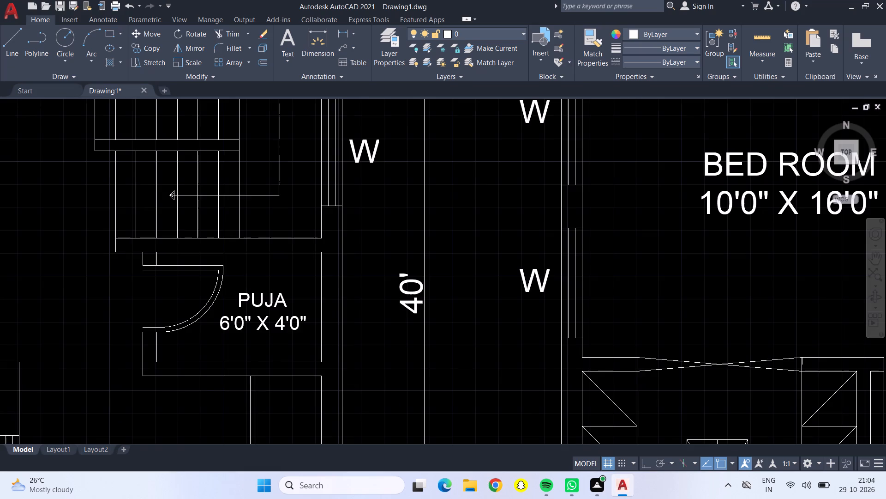
scroll(250, 292, down, 1)
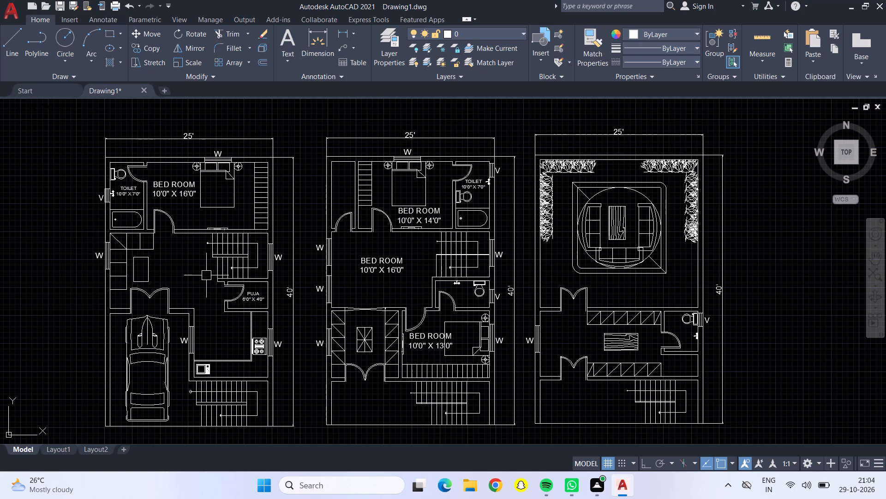
middle_drag(206, 275, 202, 248)
scroll(206, 275, up, 1)
scroll(226, 322, down, 1)
middle_drag(226, 326, 220, 289)
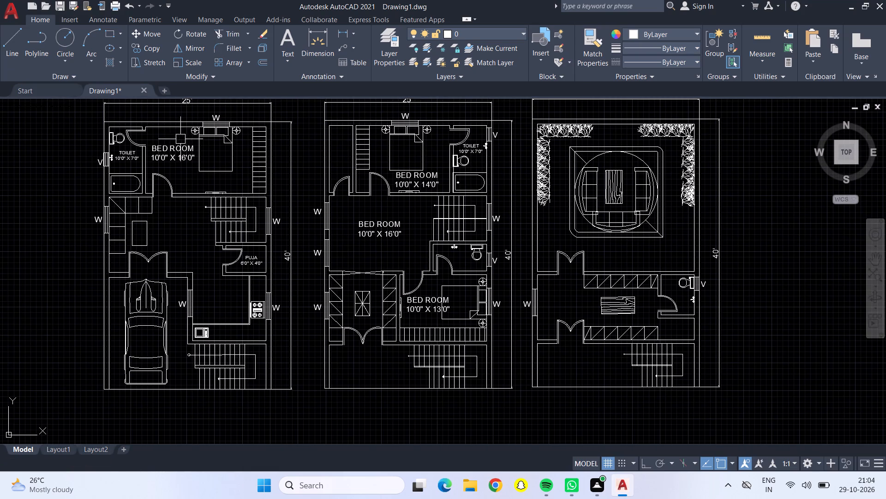
click(180, 164)
click(150, 49)
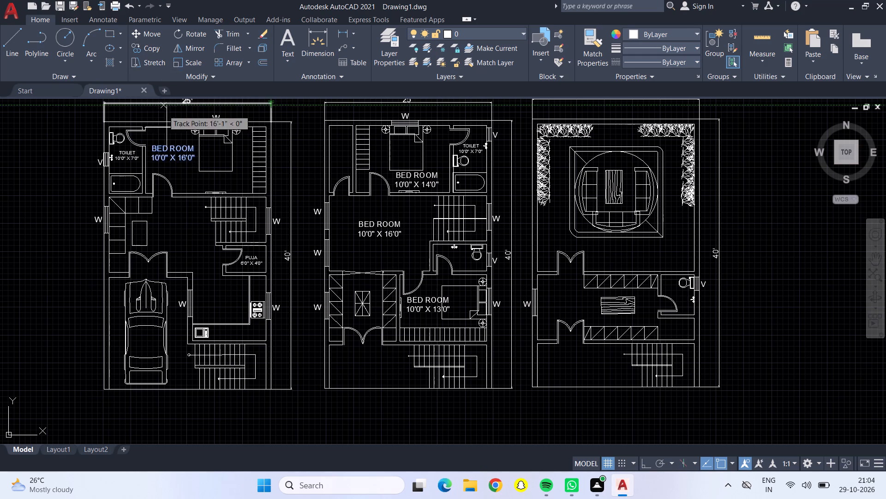
click(167, 155)
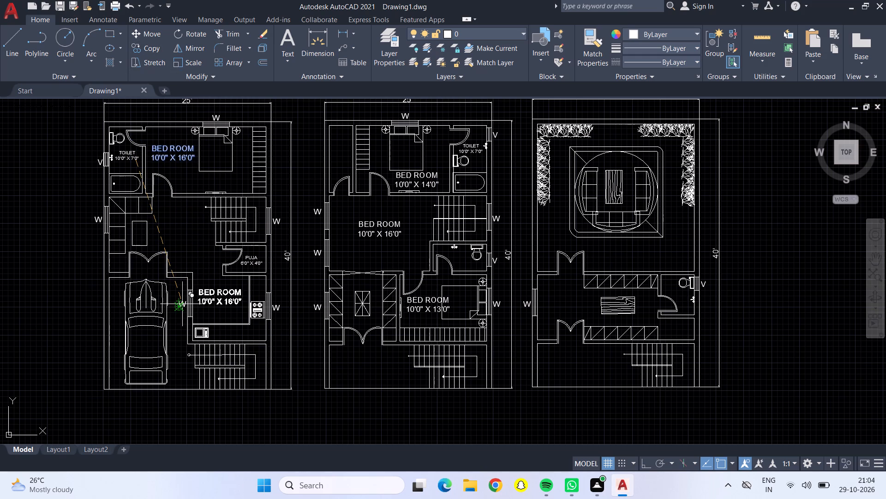
click(182, 304)
key(Return)
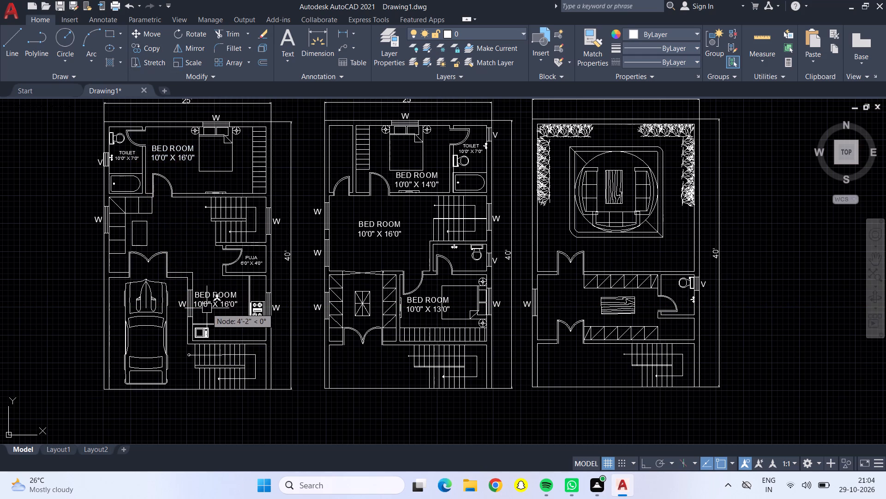
Replace the copied BED ROOM text in the first plan's kitchen with KITCHEN and 11'0" X 10'0" on a second line.
scroll(207, 307, up, 3)
double_click(249, 274)
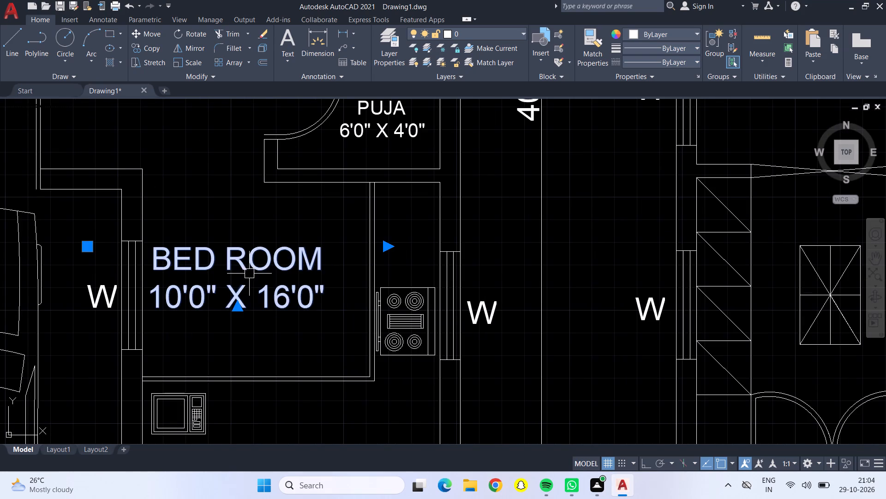
click(374, 296)
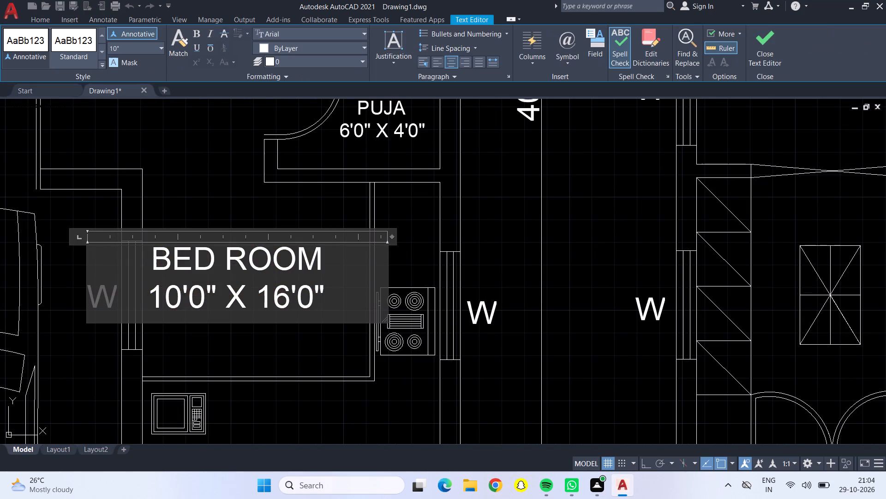
key(BackSpace)
key(BackSpace)
key(BackSpace)
key(BackSpace)
key(BackSpace)
key(BackSpace)
key(BackSpace)
key(BackSpace)
key(BackSpace)
key(BackSpace)
key(BackSpace)
key(BackSpace)
key(BackSpace)
key(BackSpace)
key(BackSpace)
key(BackSpace)
key(BackSpace)
key(BackSpace)
key(BackSpace)
key(BackSpace)
key(BackSpace)
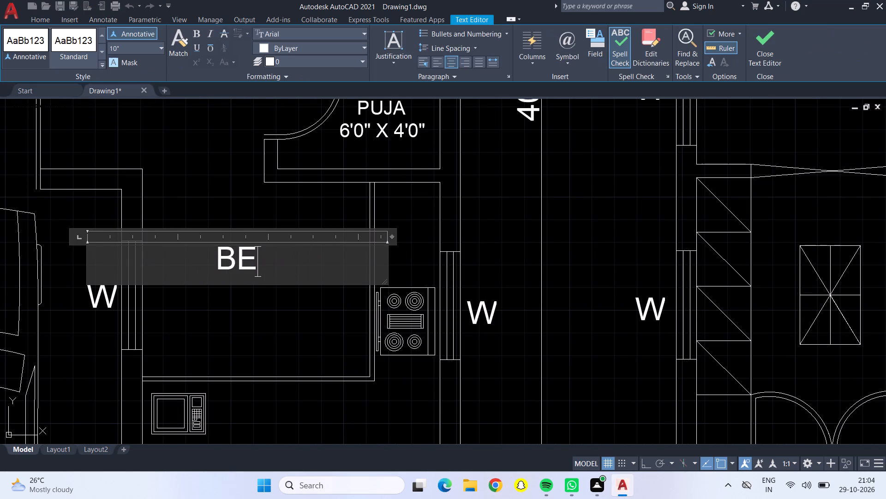
key(BackSpace)
key(BackSpace)
text(KITCHEN)
key(Return)
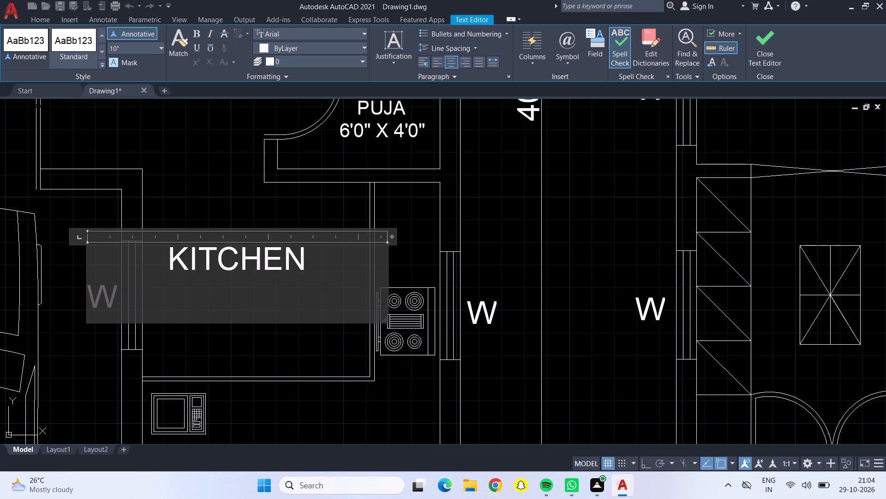
text(11'0" m)
key(BackSpace)
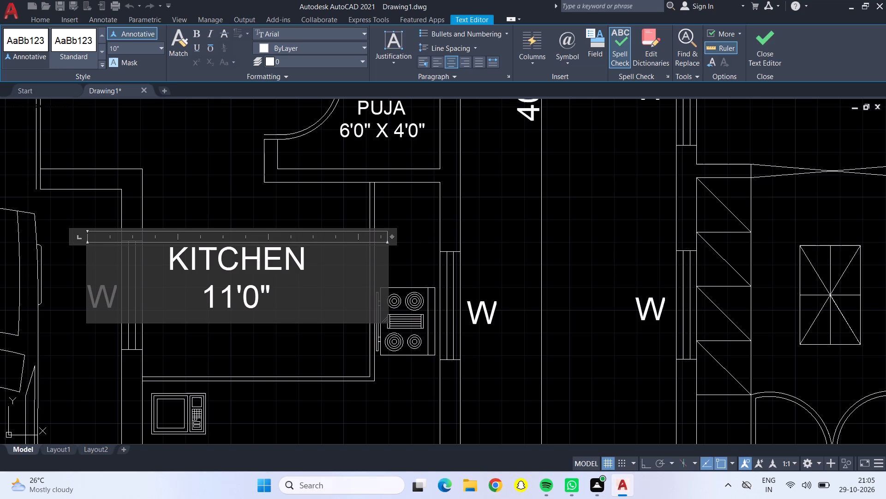
key(space)
text(X 10")
key(BackSpace)
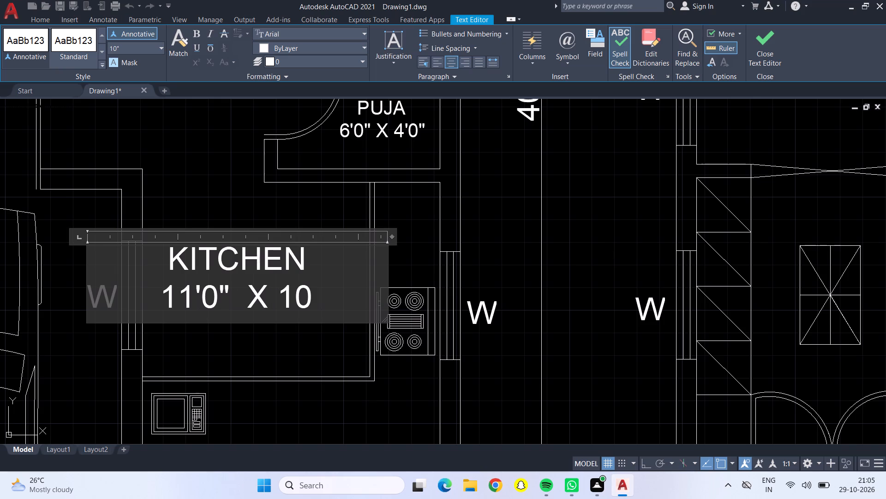
text('0")
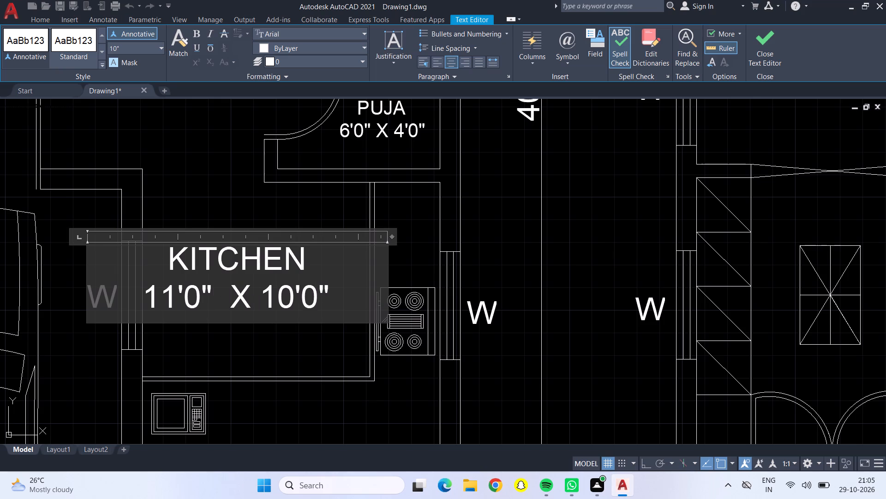
click(247, 200)
Measure the first plan's car parking area with Quick measure.
scroll(251, 250, down, 2)
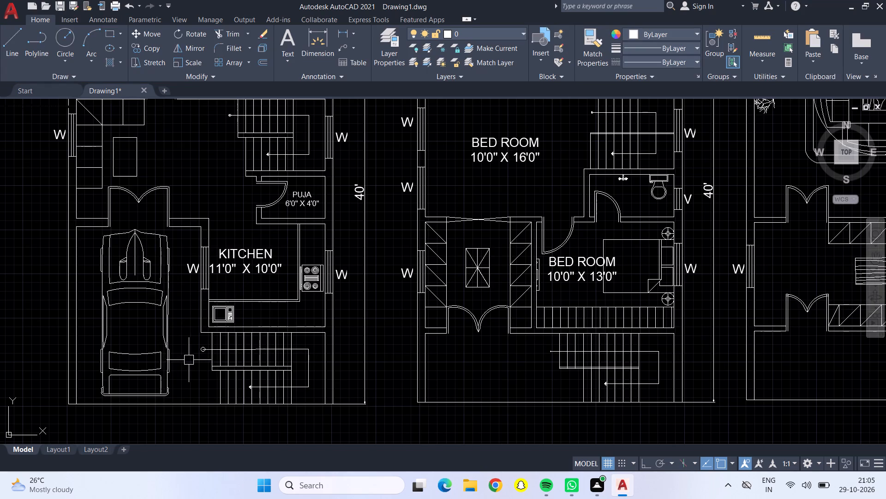
scroll(221, 355, down, 1)
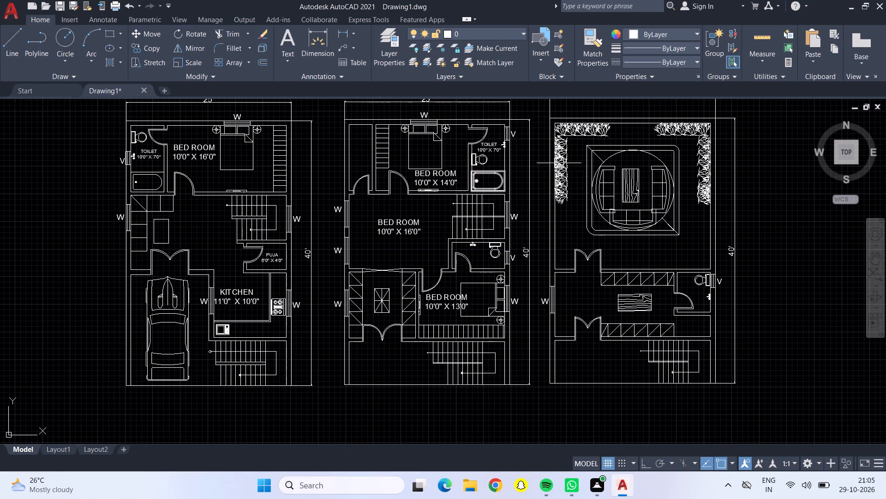
drag(763, 40, 758, 41)
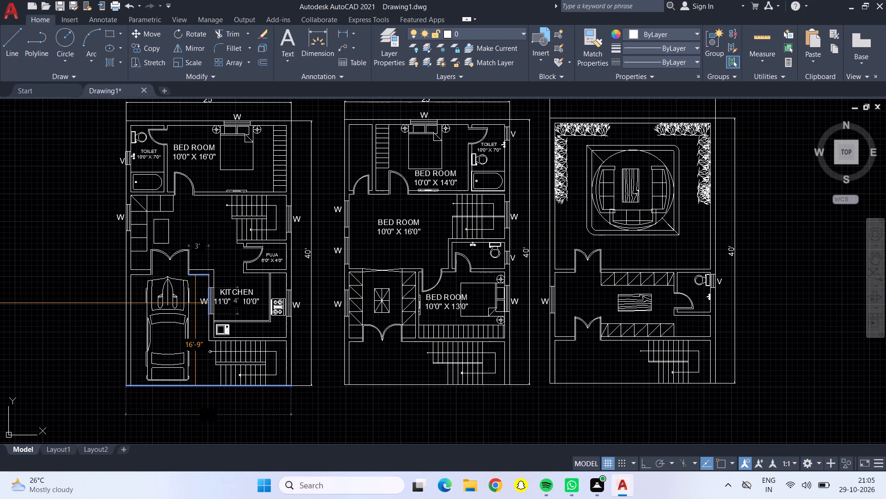
scroll(188, 277, up, 2)
middle_click(188, 277)
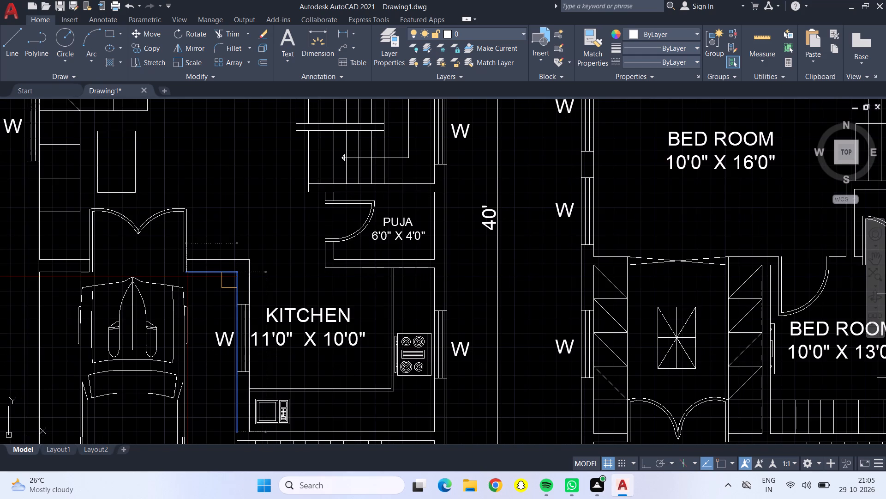
scroll(188, 277, up, 2)
scroll(188, 277, down, 1)
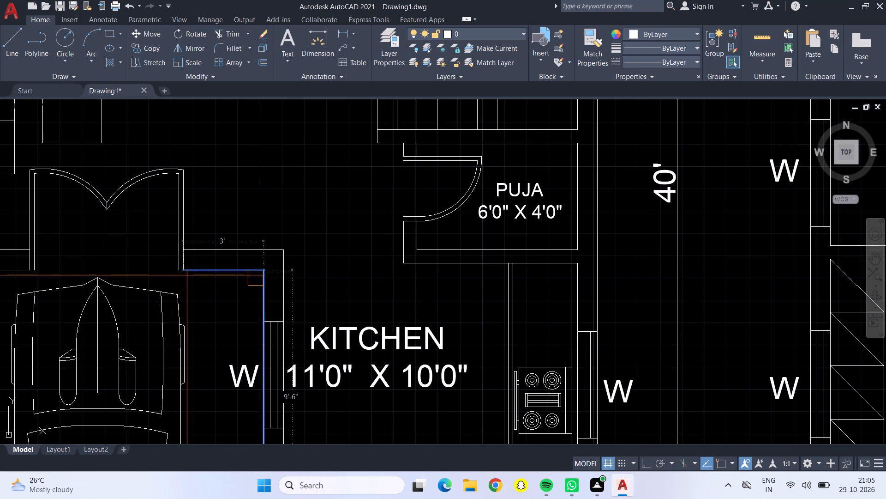
middle_drag(187, 275, 247, 279)
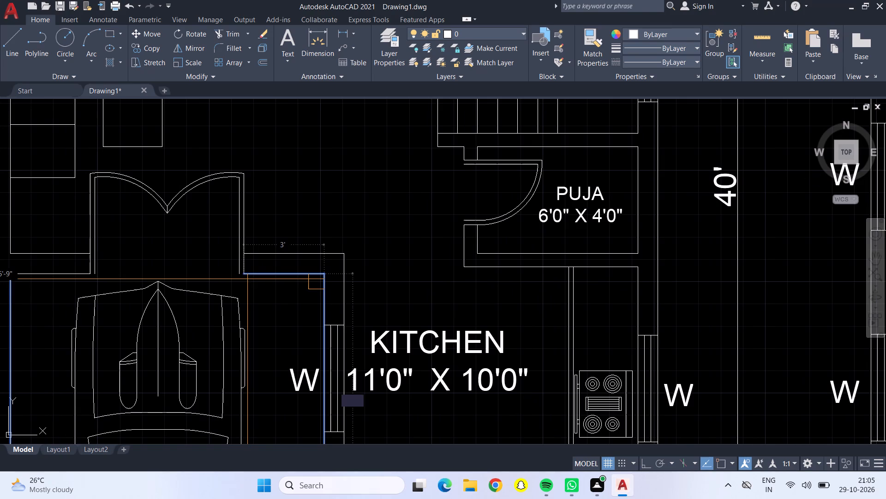
key(Escape)
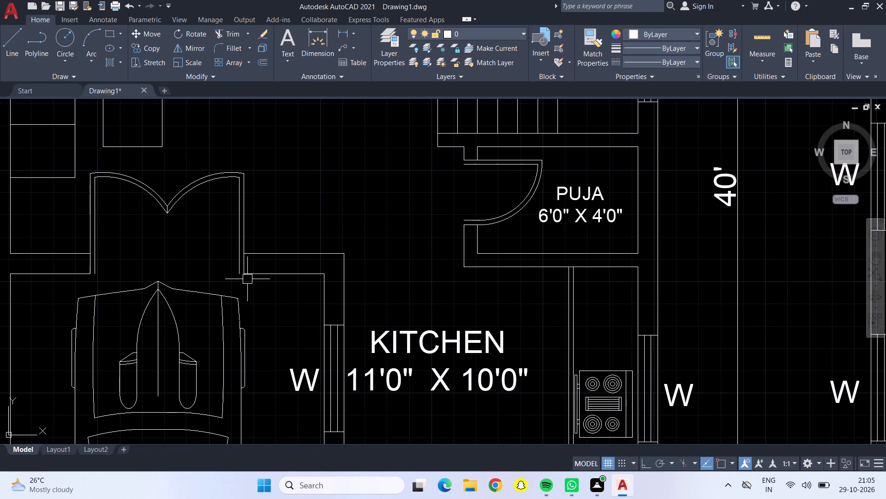
Check the width and depth of the second plan's lower room with the cupboards and central table using a temporary dimension.
scroll(255, 282, down, 4)
middle_drag(281, 252, 266, 248)
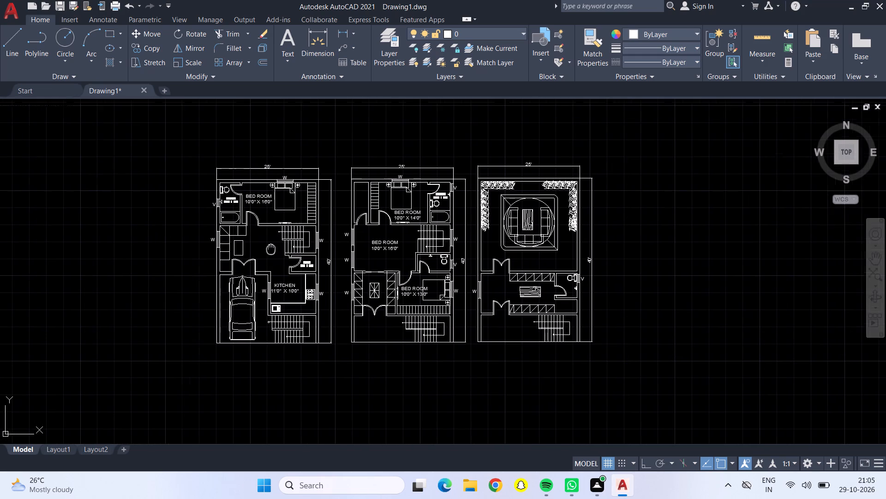
middle_drag(266, 248, 234, 239)
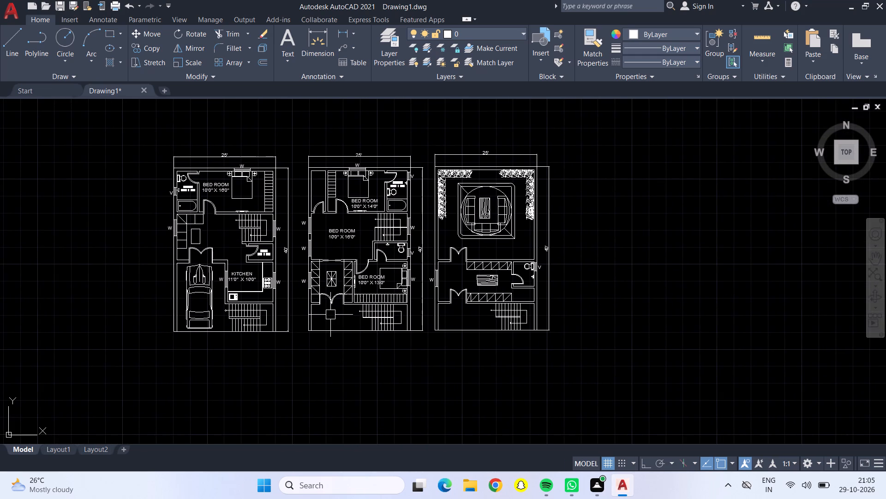
middle_drag(329, 316, 301, 310)
scroll(314, 249, up, 5)
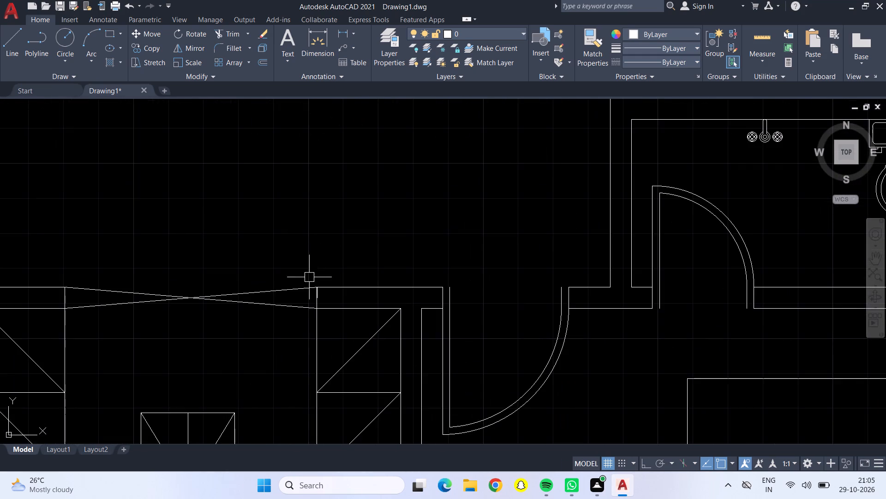
scroll(276, 347, down, 1)
middle_drag(275, 347, 299, 195)
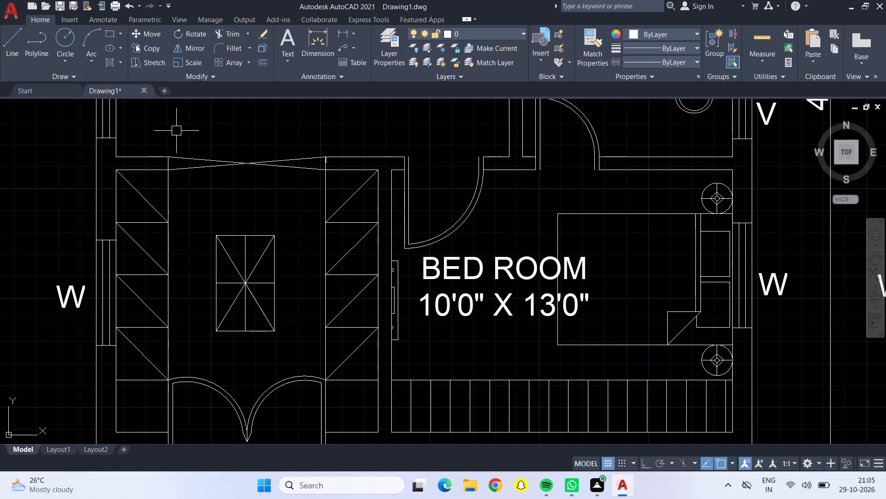
click(328, 45)
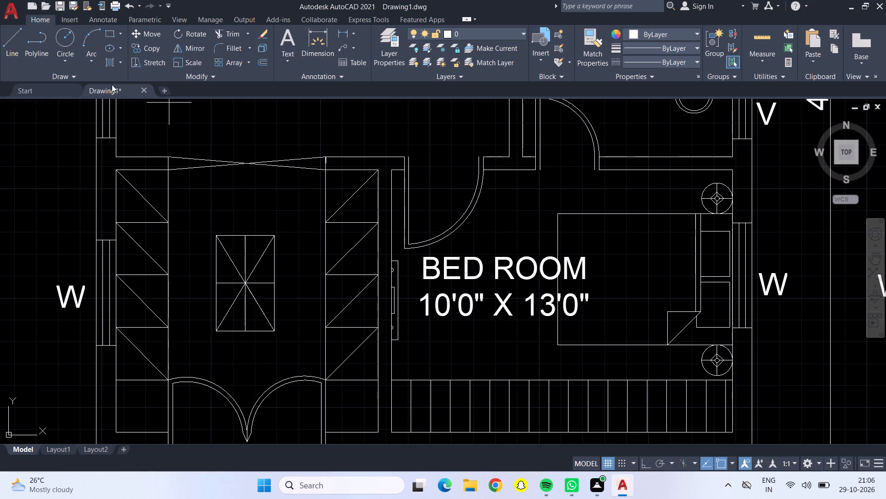
click(117, 172)
middle_drag(154, 324, 114, 184)
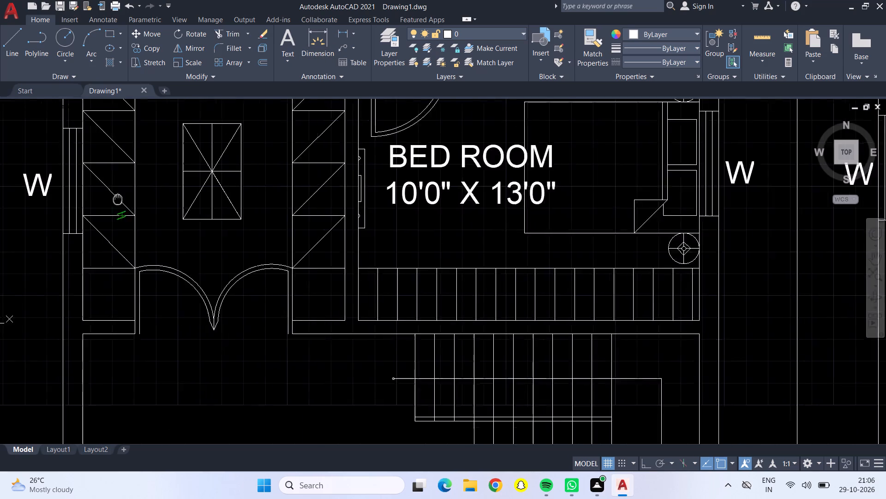
middle_drag(114, 184, 111, 164)
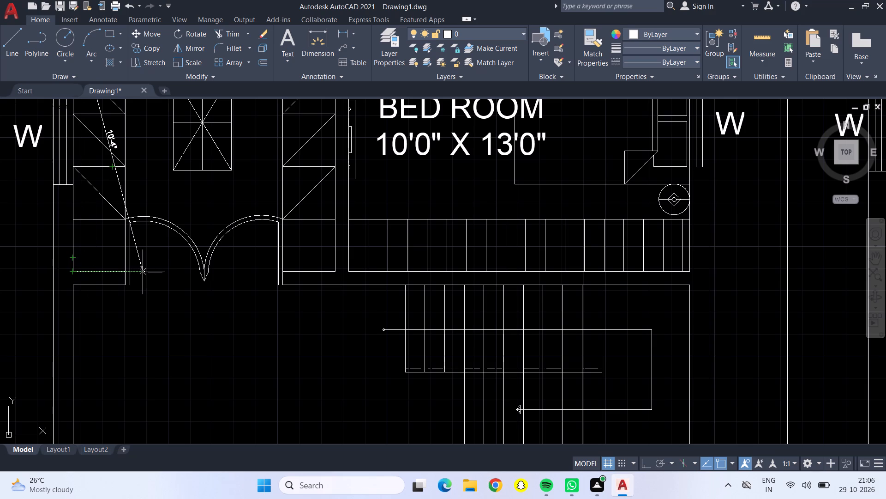
key(Escape)
Replace the BED ROOM 10'0" X 16'0" text in the second plan's central hall, beside the staircase, with LIVINGE HALL.
scroll(143, 272, down, 2)
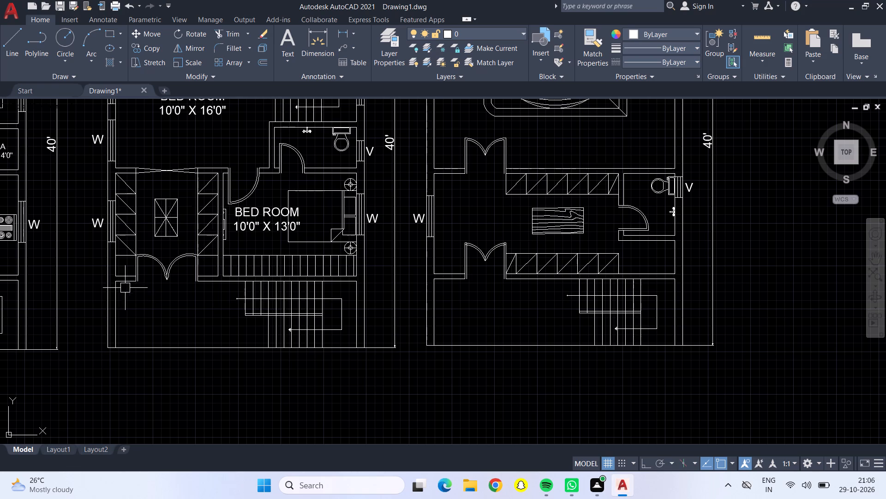
middle_drag(83, 273, 328, 280)
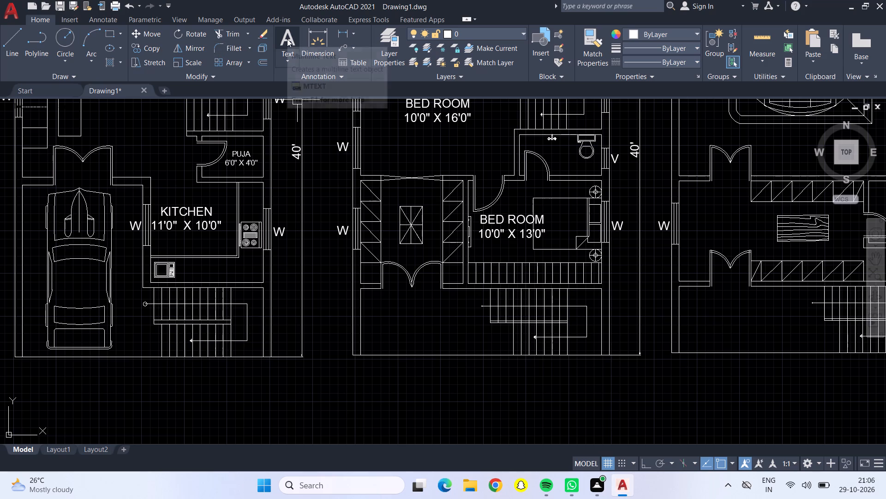
middle_drag(431, 147, 343, 247)
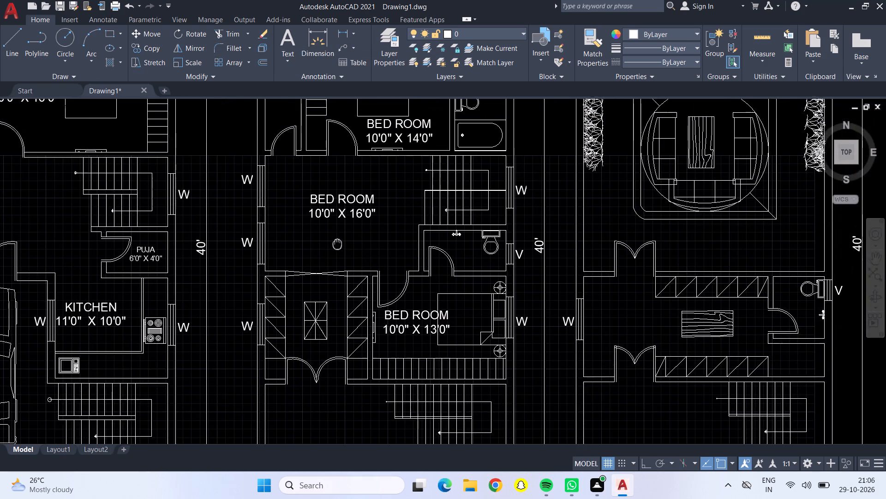
middle_drag(343, 247, 401, 281)
double_click(413, 242)
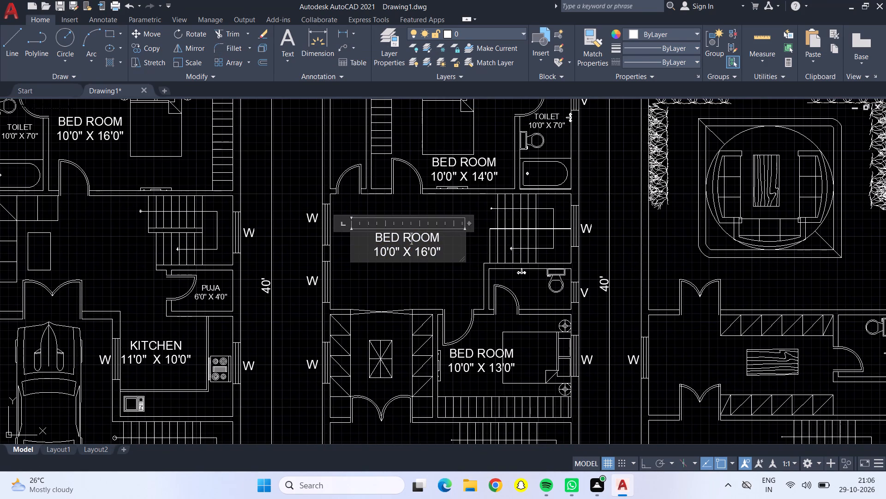
click(439, 247)
key(BackSpace)
key(BackSpace)
key(BackSpace)
key(BackSpace)
key(BackSpace)
key(BackSpace)
key(BackSpace)
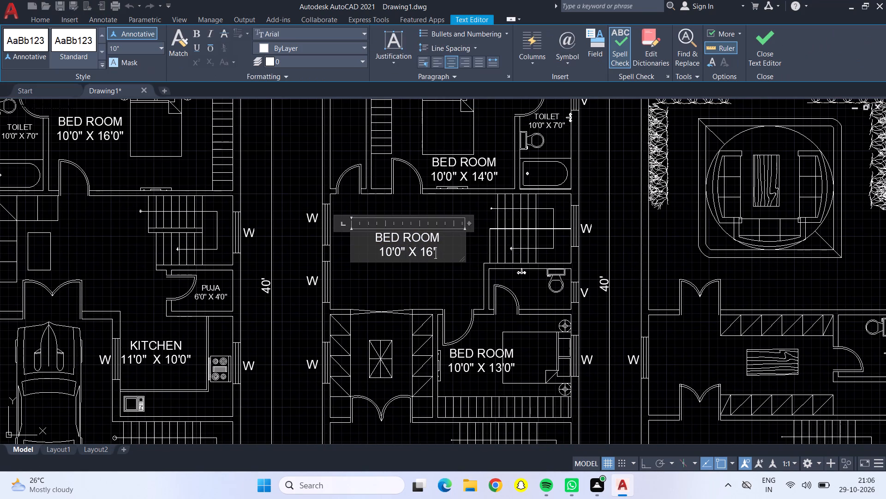
key(BackSpace)
key(BackSpace)
key(BackSpace)
key(BackSpace)
key(BackSpace)
key(BackSpace)
key(BackSpace)
key(BackSpace)
key(BackSpace)
key(BackSpace)
key(BackSpace)
key(BackSpace)
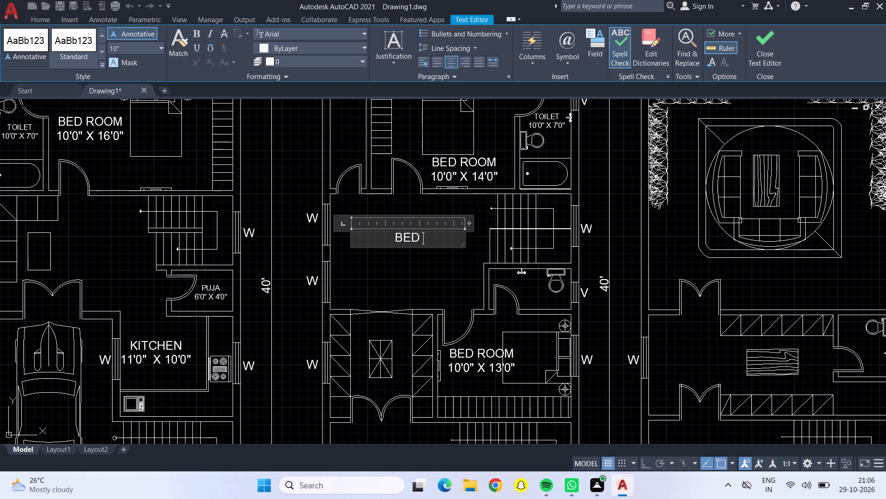
key(BackSpace)
key(BackSpace)
key(BackSpace)
key(BackSpace)
key(shift+i)
key(BackSpace)
text(LI)
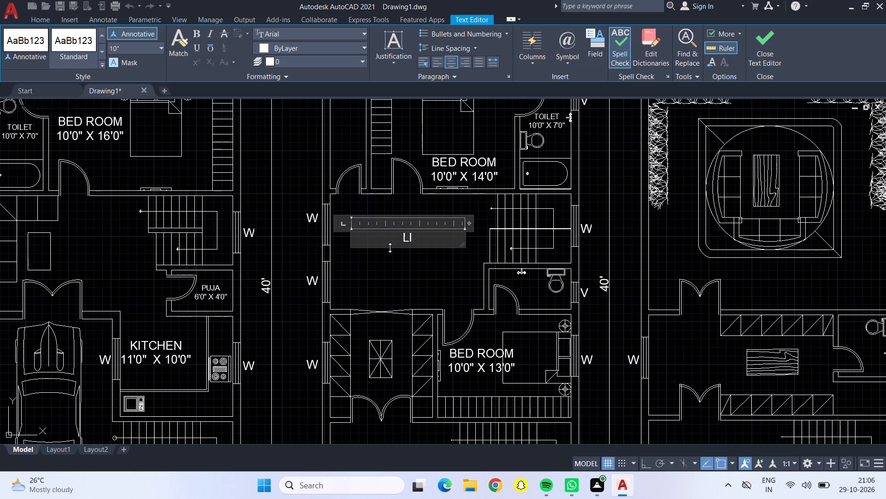
text(VINGE)
key(space)
text(HAA)
key(shift+l)
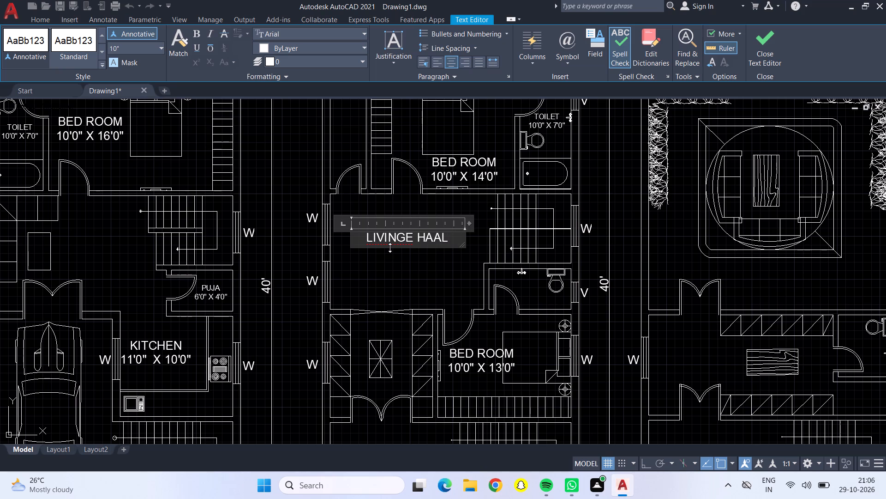
key(BackSpace)
key(BackSpace)
text(LL)
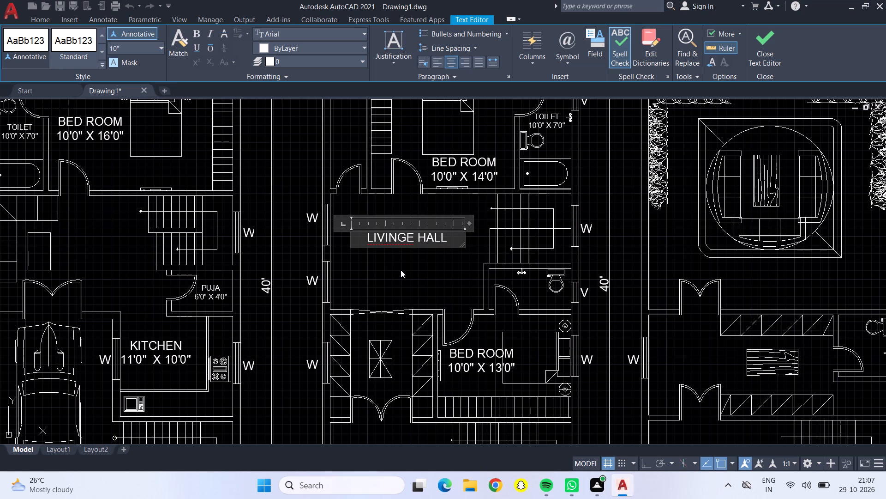
key(Return)
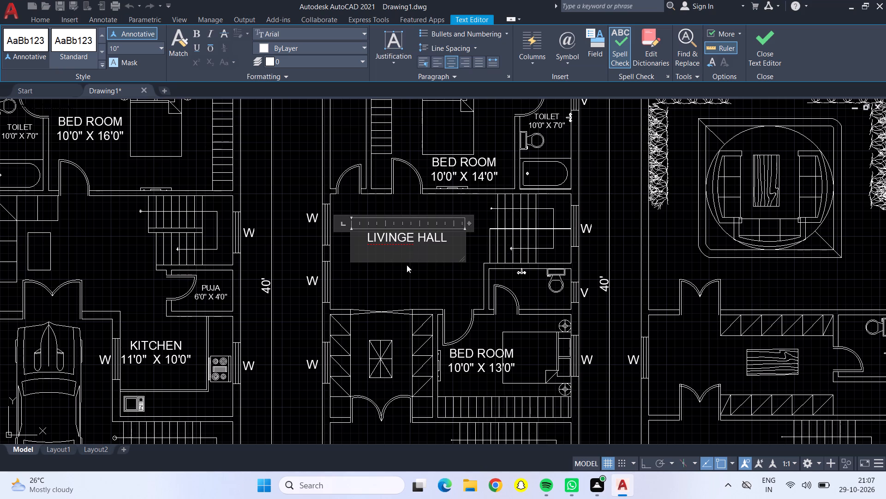
double_click(407, 265)
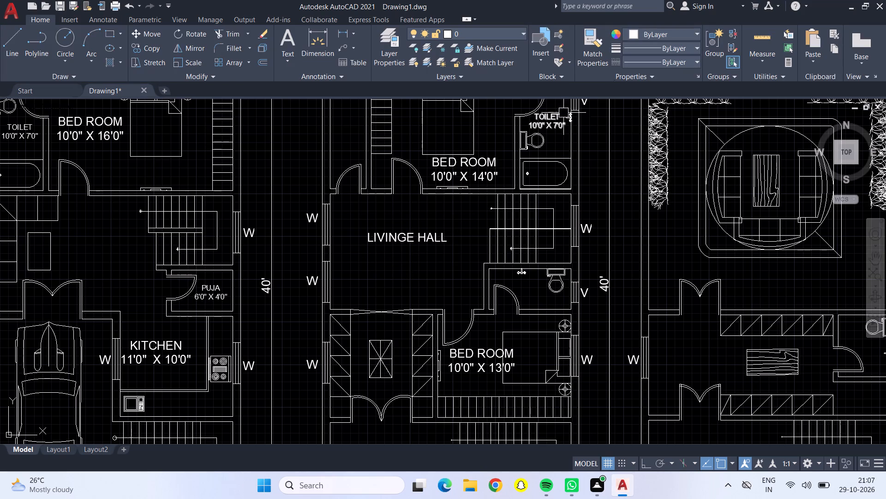
Measure the second plan's central hall with Quick measure.
drag(764, 31, 762, 37)
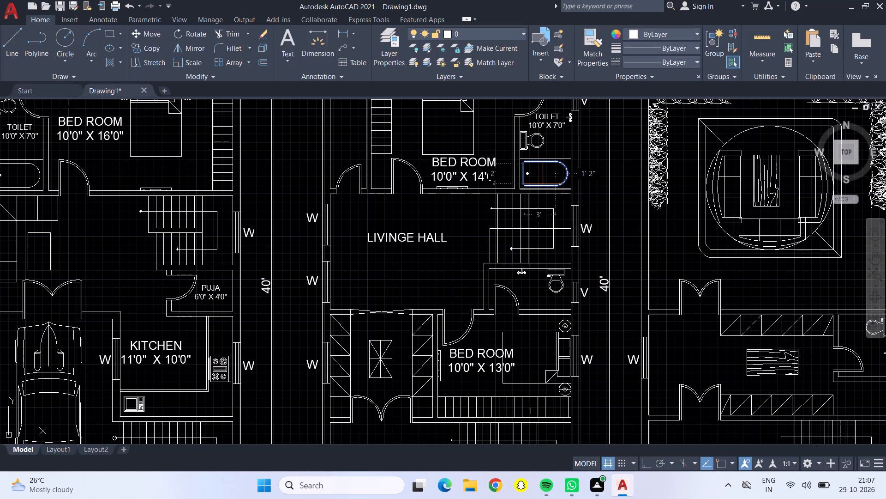
click(556, 105)
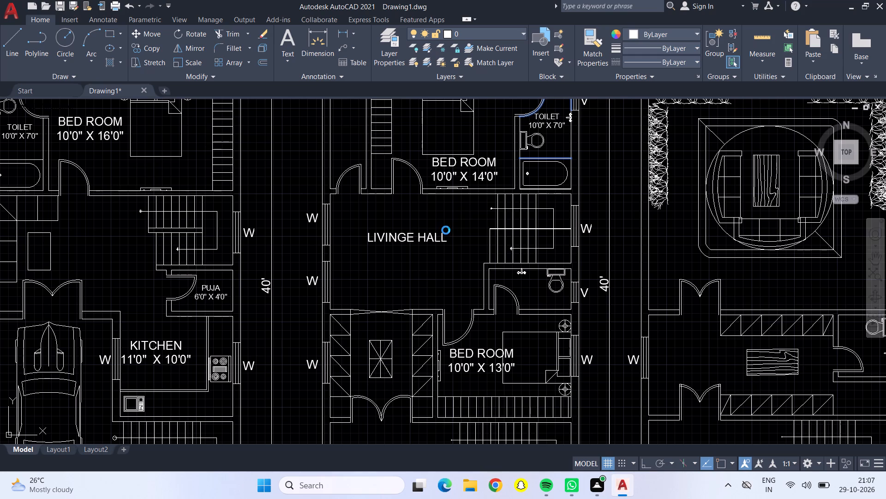
click(765, 33)
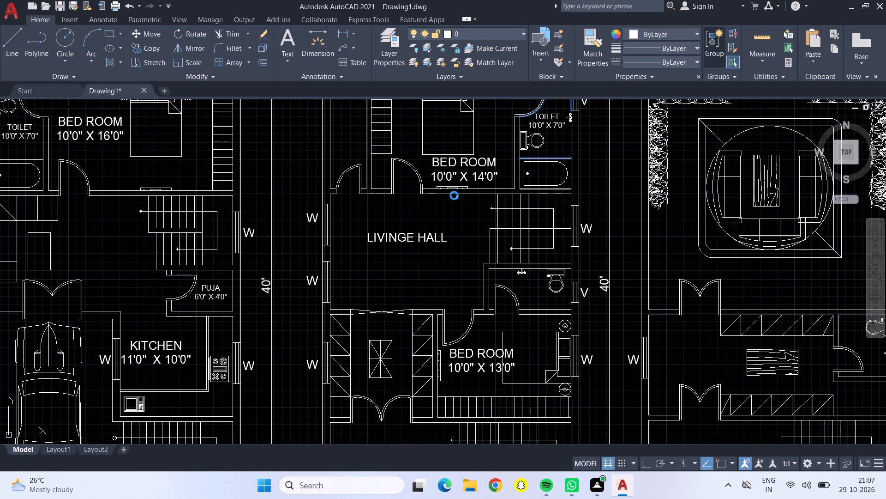
key(Escape)
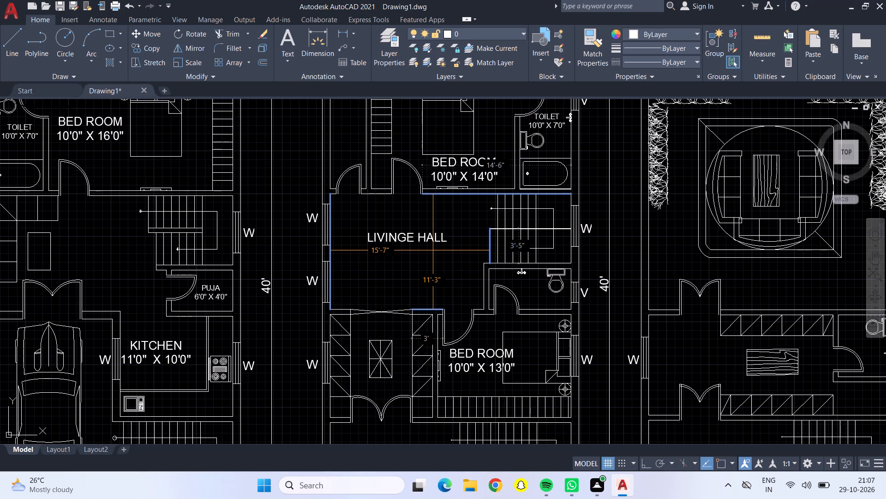
key(Escape)
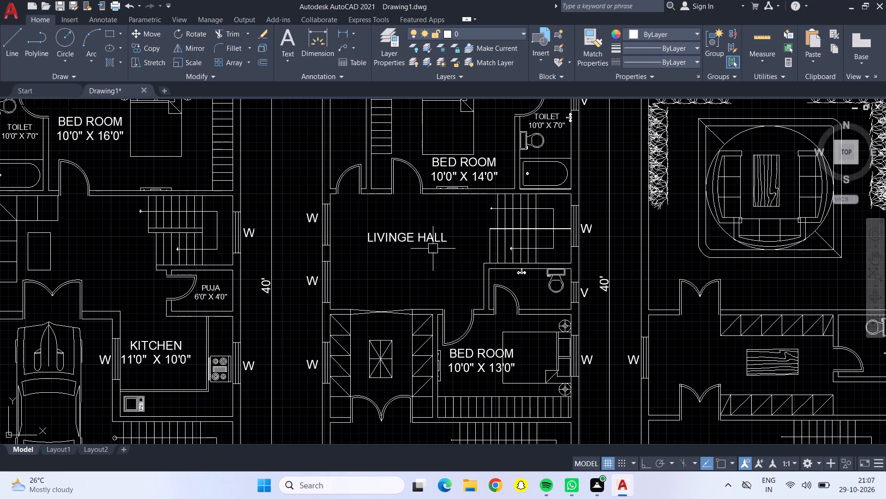
Add 11'3" X 15'7" on a second line beneath LIVINGE HALL in the second plan.
double_click(433, 241)
click(456, 234)
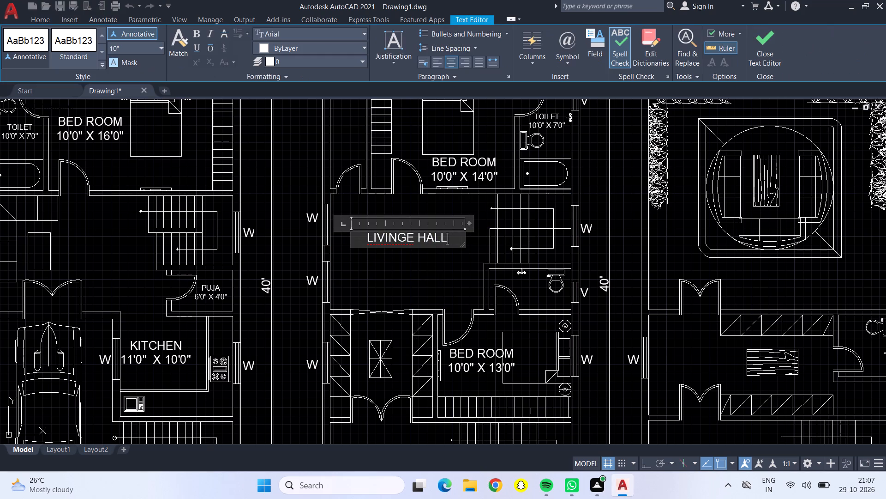
key(Return)
text(11'0)
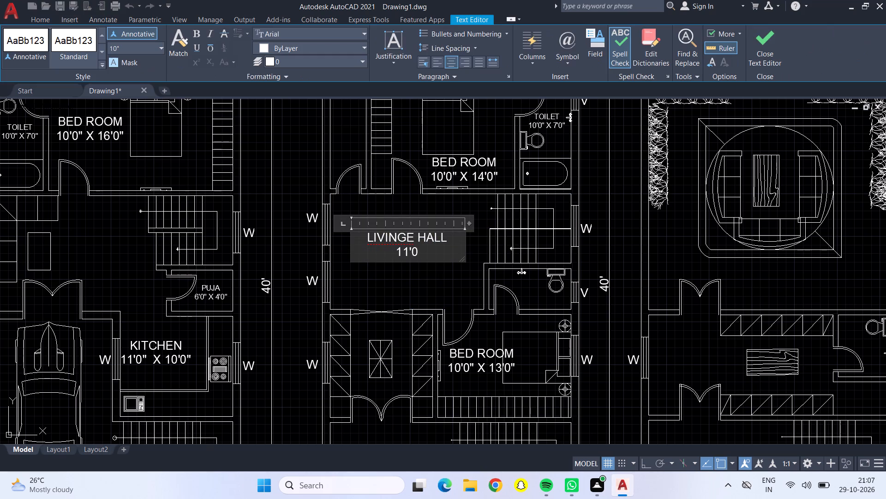
key(BackSpace)
text(3" X 15'7")
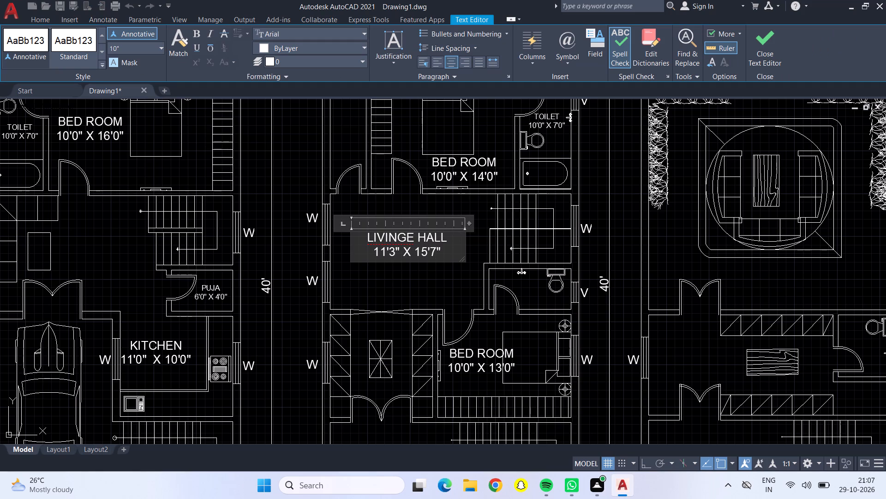
click(407, 287)
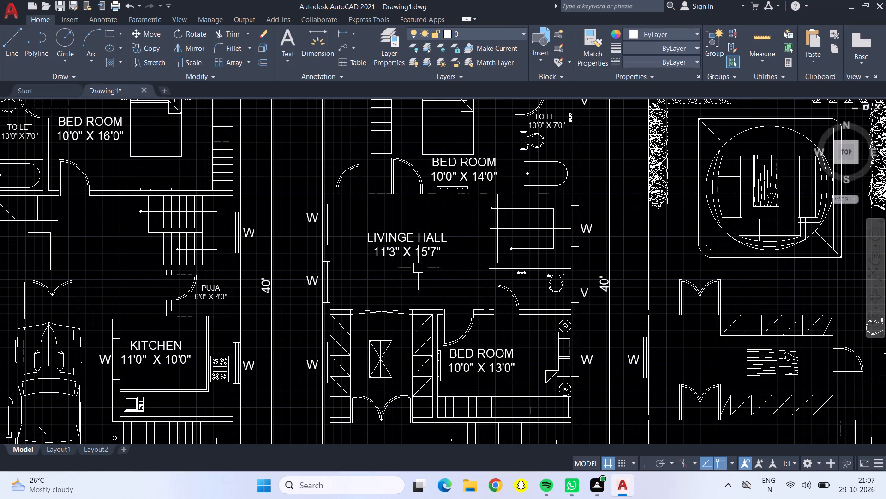
Copy the second plan's LIVINGE HALL label into the first plan's central hall and the third plan's room with the wooden table.
click(418, 258)
click(149, 54)
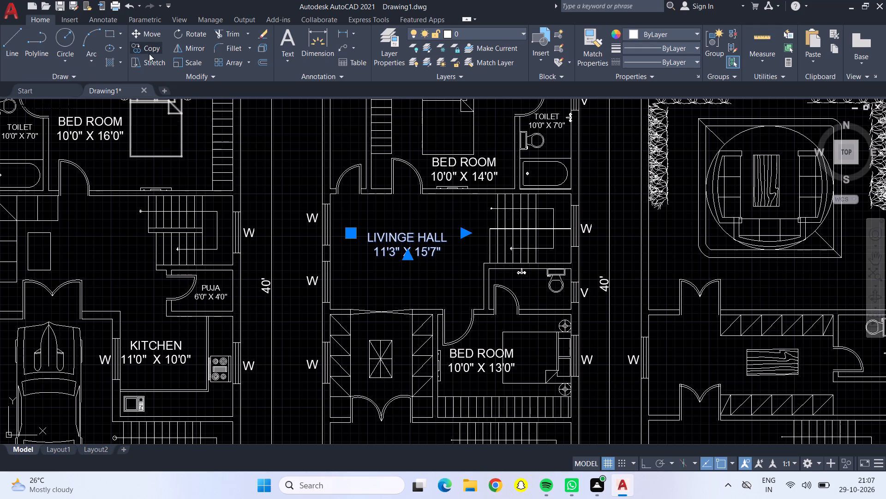
drag(413, 242, 405, 243)
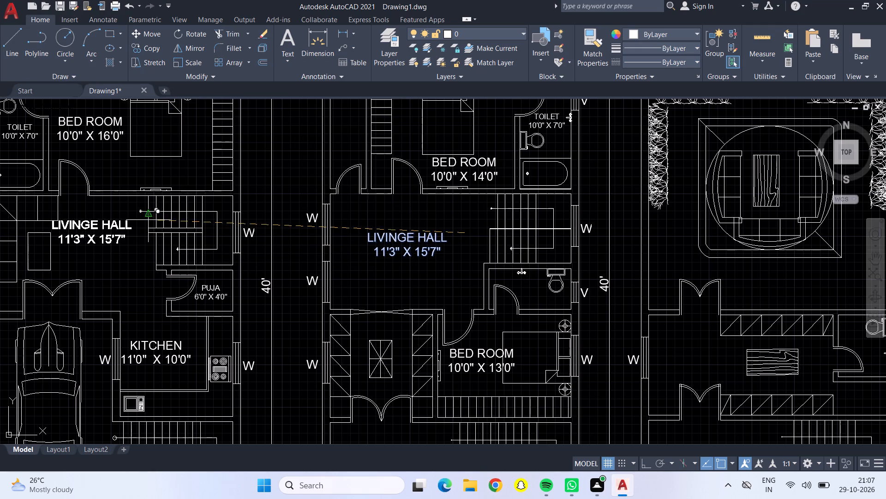
scroll(148, 220, up, 3)
scroll(156, 251, down, 2)
click(161, 274)
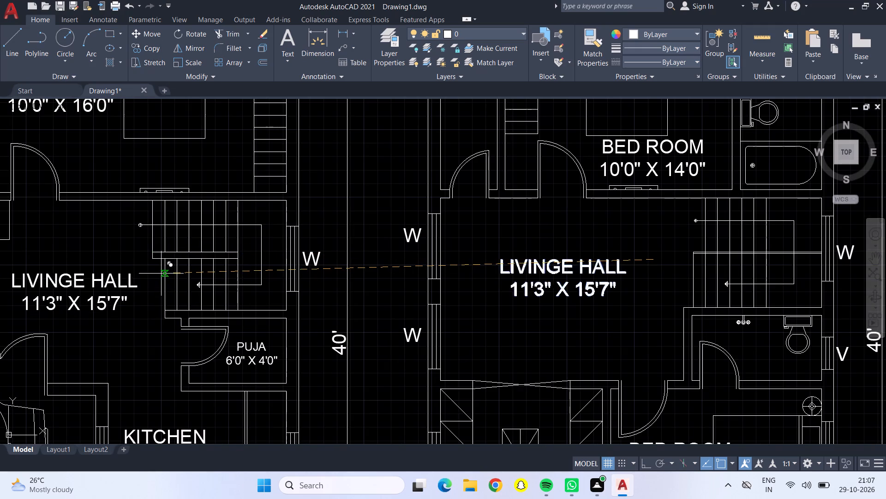
scroll(246, 271, down, 4)
scroll(450, 310, up, 4)
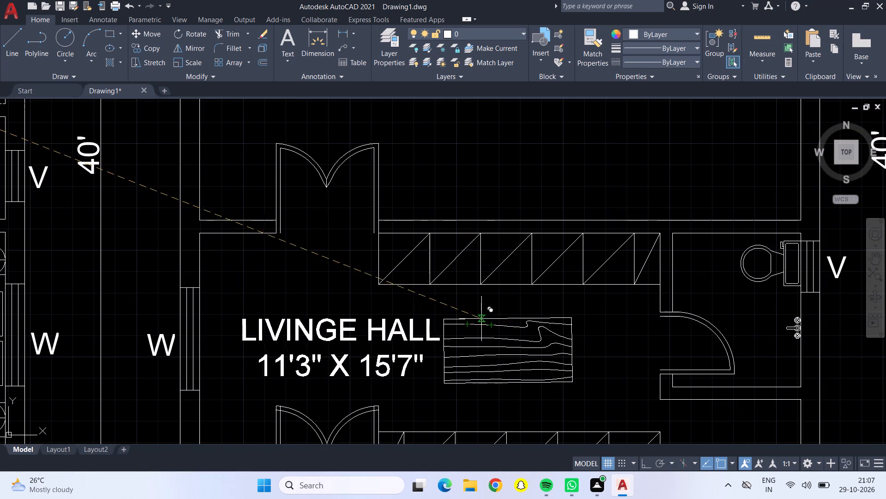
click(463, 311)
scroll(551, 190, down, 2)
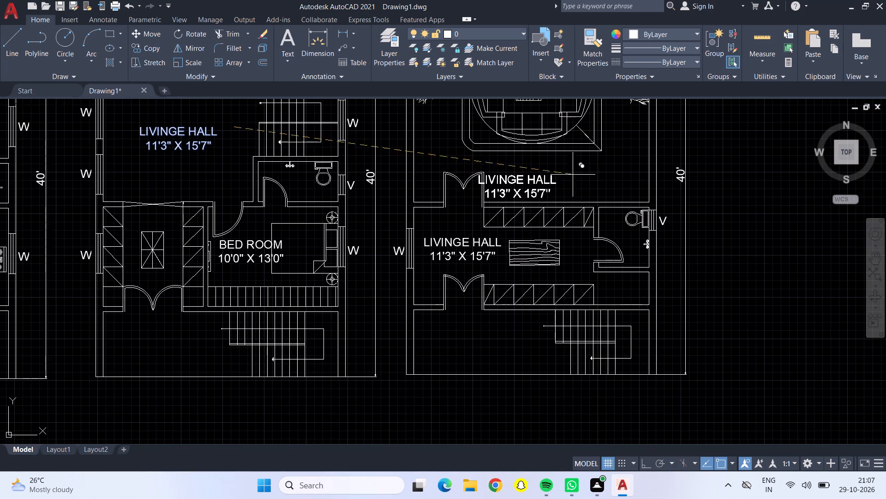
middle_drag(603, 168, 553, 338)
scroll(553, 338, down, 1)
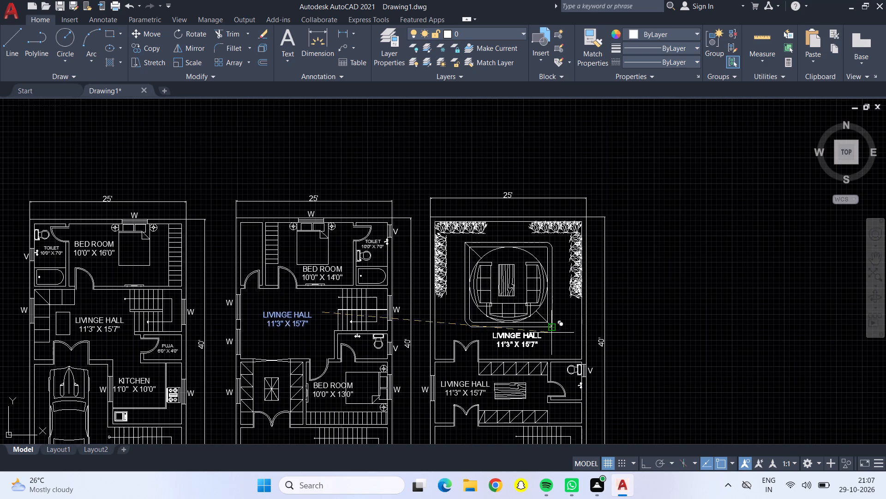
middle_drag(551, 333, 529, 191)
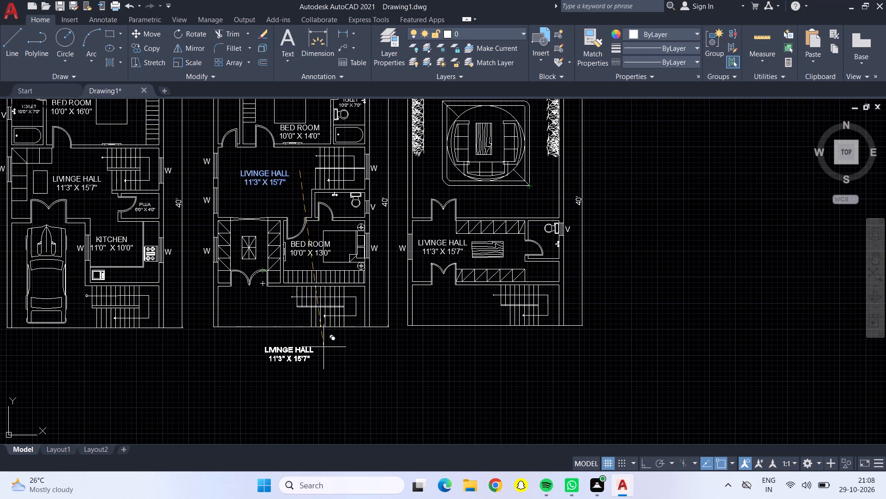
key(Escape)
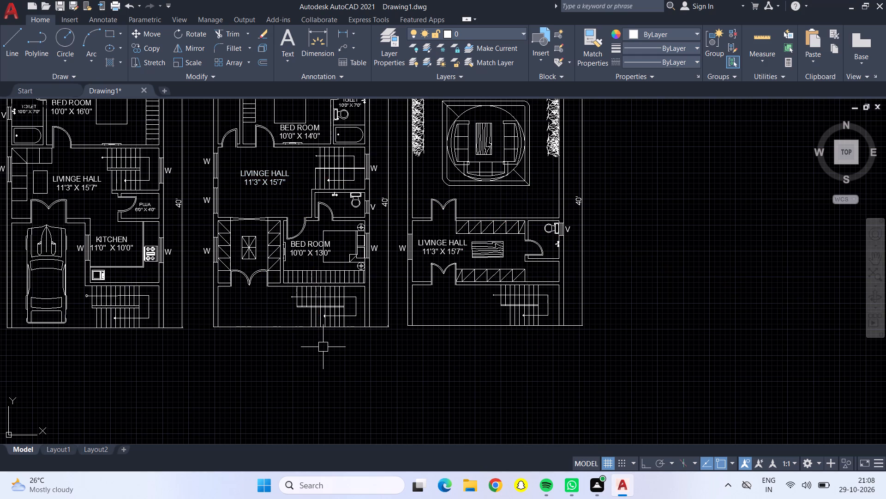
Measure the open space beside the lower staircase in the second plan with Quick measure.
drag(759, 39, 752, 39)
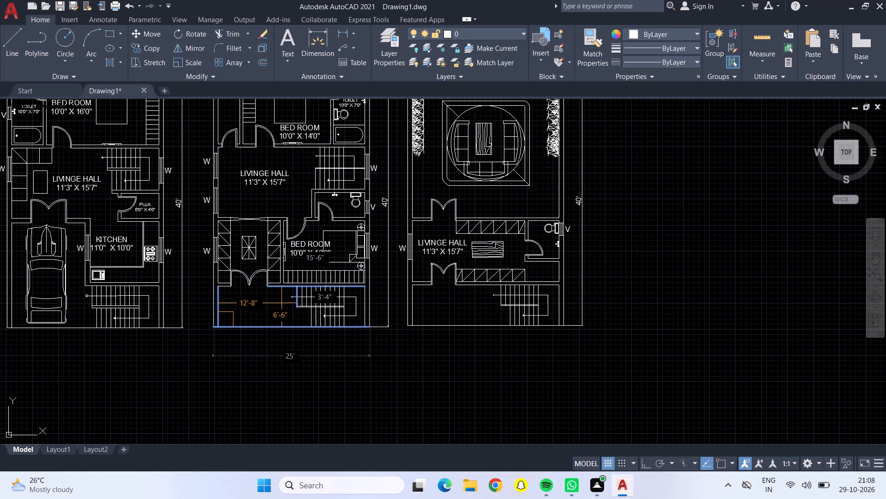
key(grave)
key(grave)
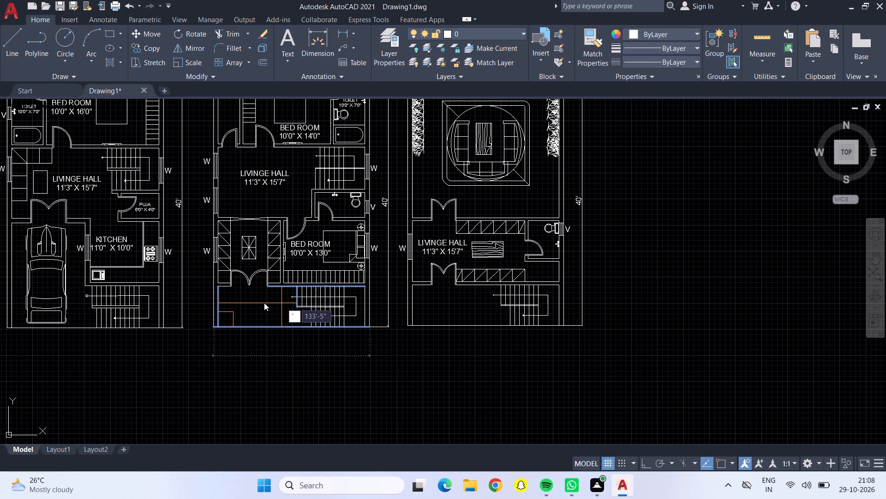
key(Escape)
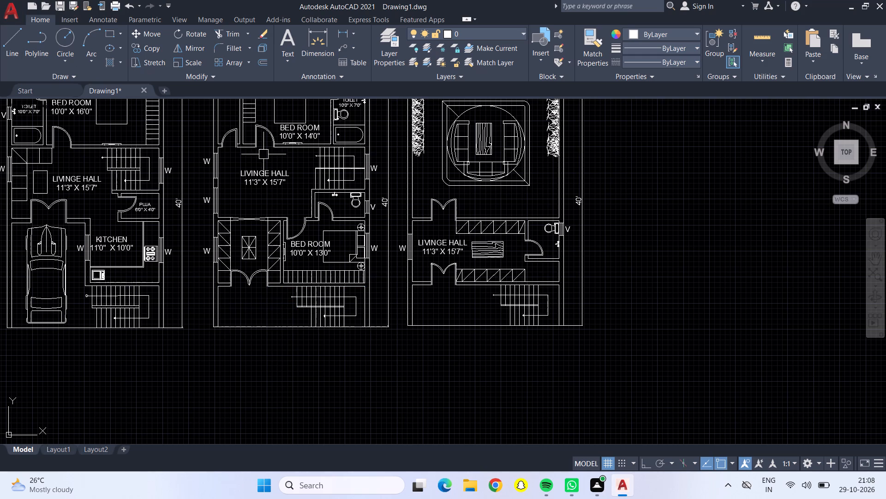
Copy the second plan's LIVINGE HALL label into the open space beside its lower staircase.
click(263, 172)
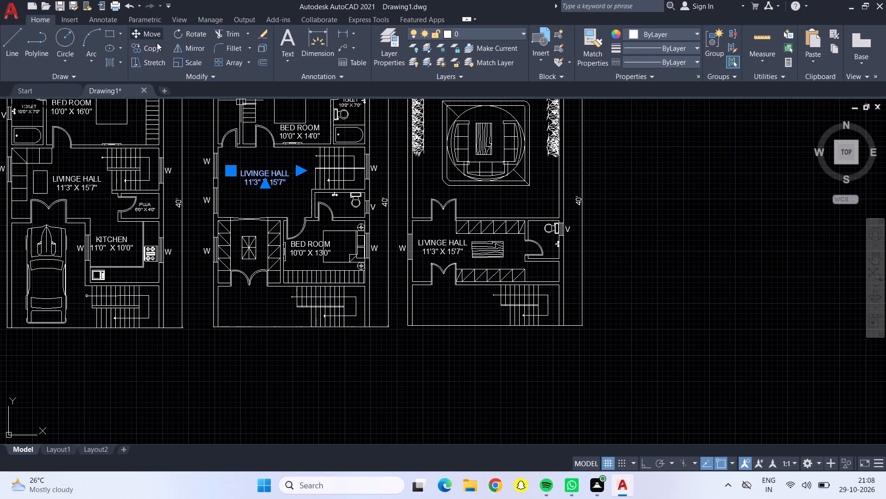
click(157, 43)
click(269, 176)
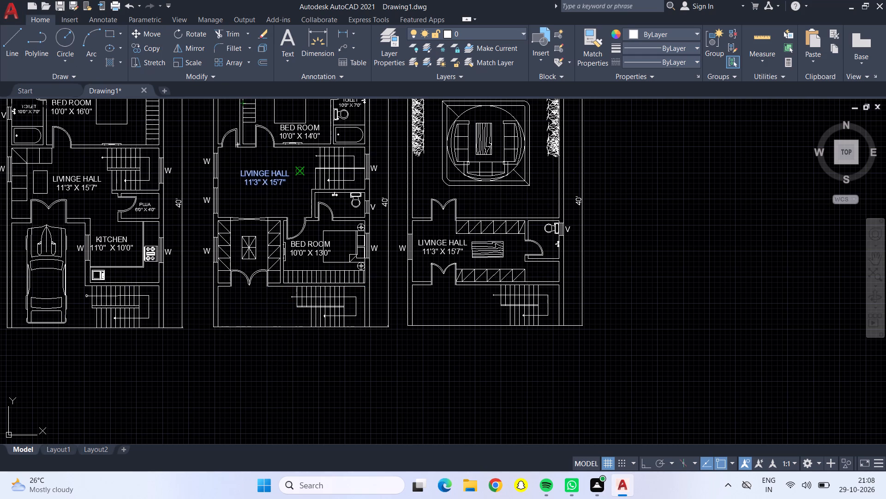
scroll(284, 302, up, 1)
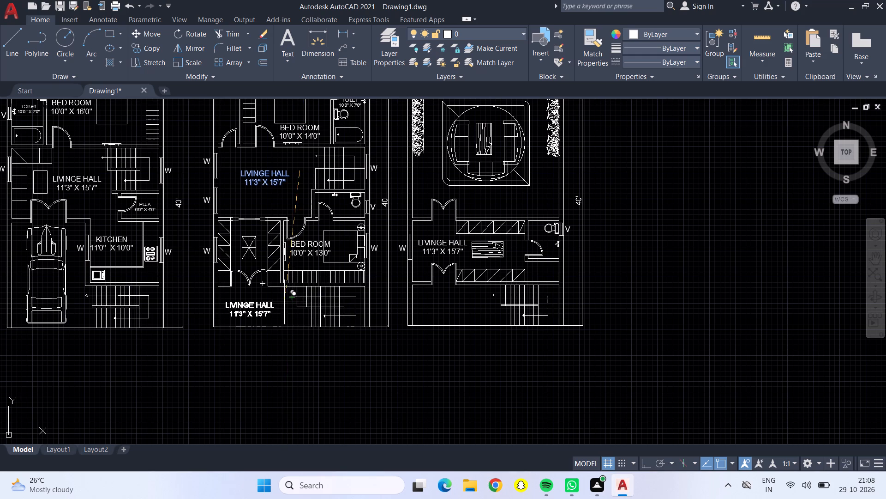
scroll(284, 302, up, 3)
click(312, 281)
key(Escape)
Replace the copied label's text beside the second plan's lower staircase with BALCONY and a second line starting with 1.
scroll(312, 281, down, 3)
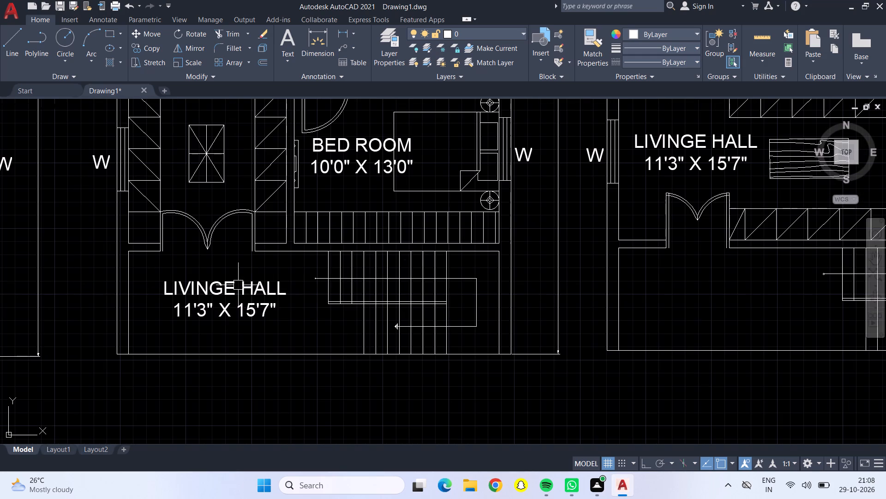
double_click(236, 285)
key(BackSpace)
key(BackSpace)
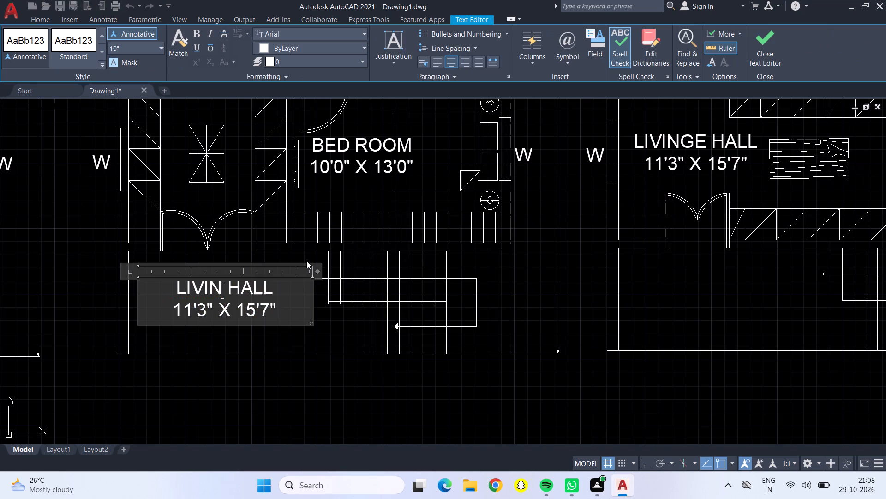
key(Right)
key(Right)
key(Right)
key(Right)
key(Right)
key(Right)
key(Right)
key(Right)
key(Right)
key(Right)
key(Right)
key(Right)
key(Right)
key(Right)
key(Right)
key(Right)
key(Right)
key(Right)
key(BackSpace)
key(BackSpace)
key(BackSpace)
key(BackSpace)
key(BackSpace)
key(BackSpace)
key(BackSpace)
key(BackSpace)
key(BackSpace)
key(BackSpace)
key(BackSpace)
key(BackSpace)
key(BackSpace)
key(BackSpace)
key(BackSpace)
key(BackSpace)
key(BackSpace)
key(BackSpace)
key(BackSpace)
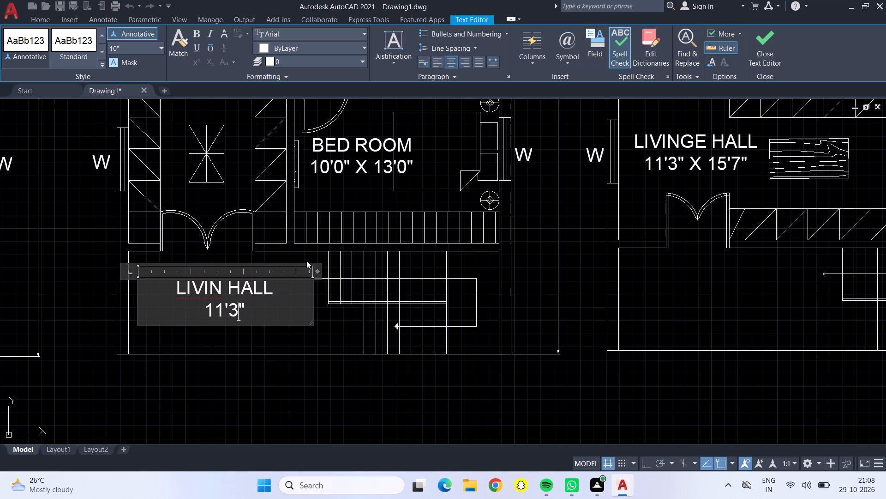
key(BackSpace)
key(BackSpace)
key(BackSpace)
key(BackSpace)
key(BackSpace)
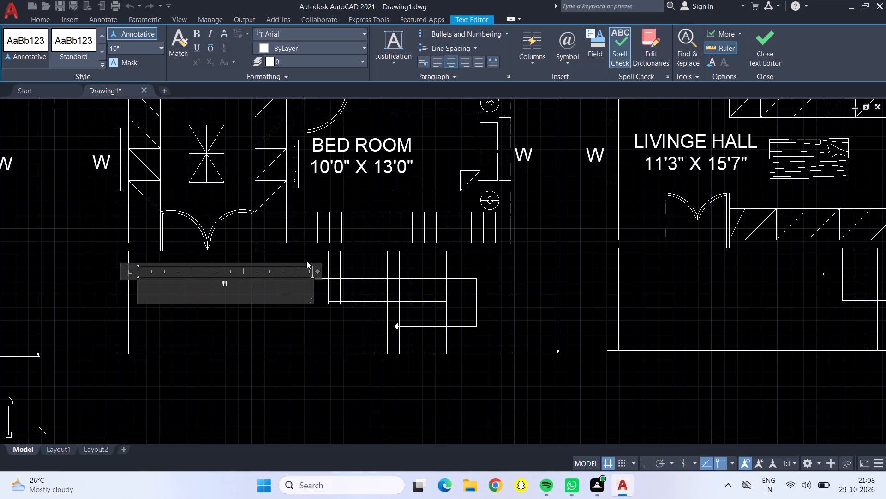
key(Right)
key(BackSpace)
text(BAL)
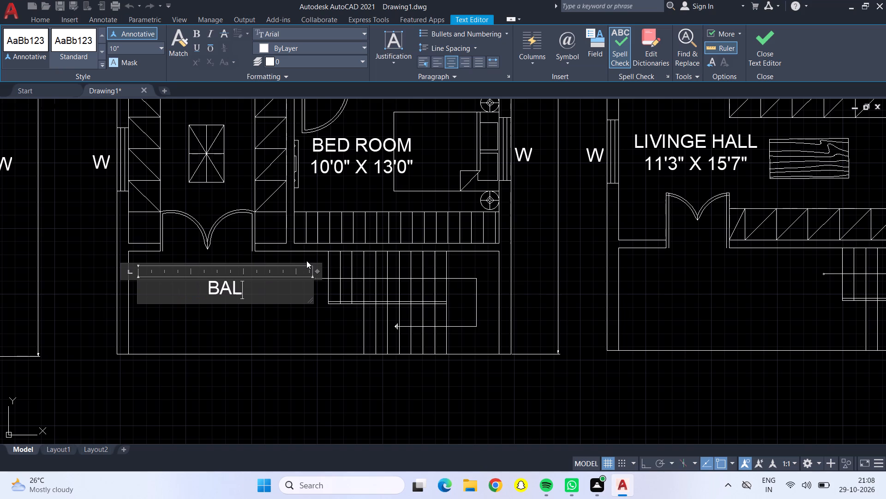
text(CON)
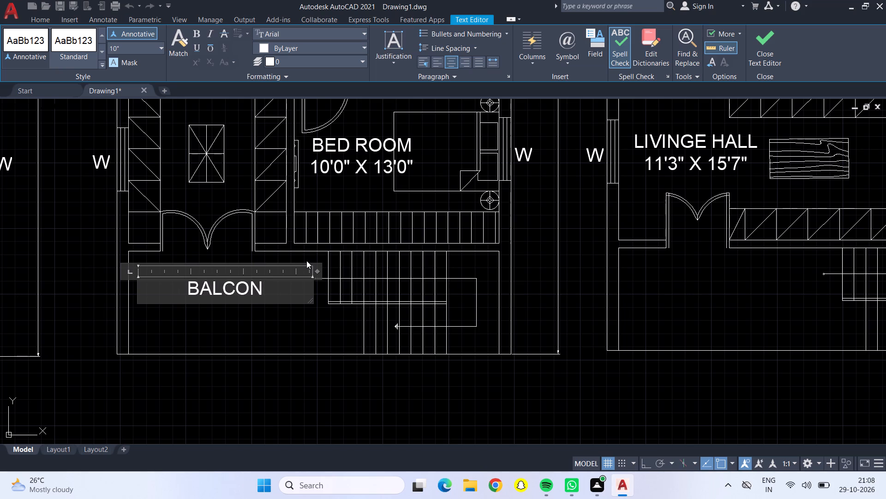
key(shift+y)
key(Return)
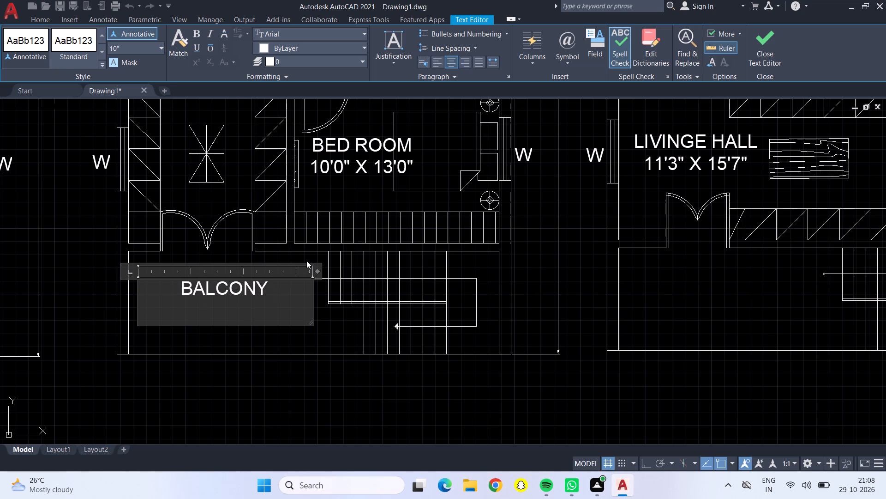
key(1)
click(294, 338)
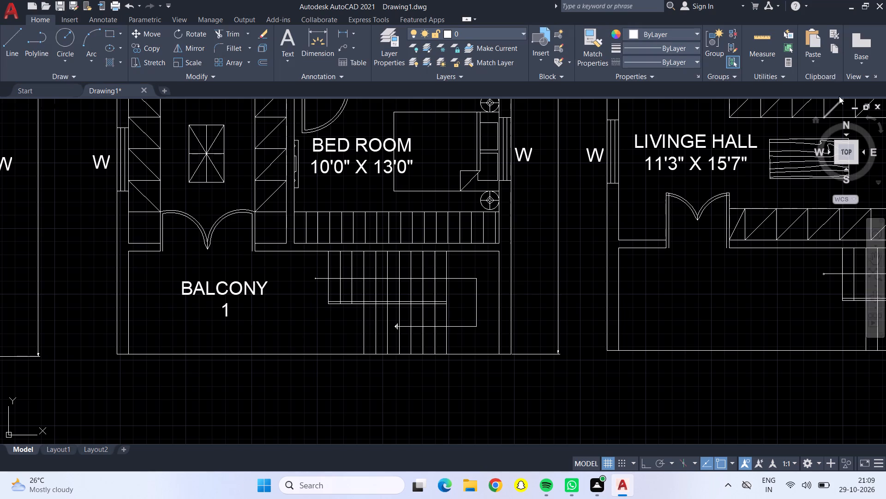
Measure the second plan's balcony with Quick measure.
click(768, 38)
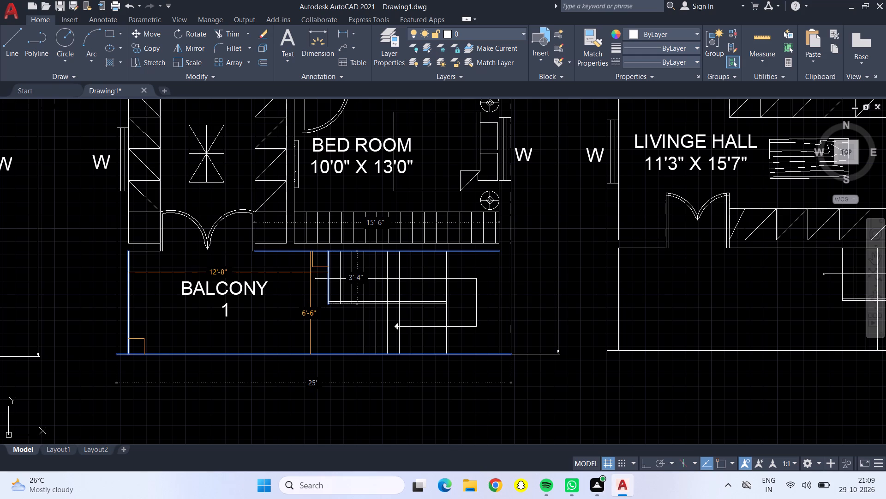
key(Escape)
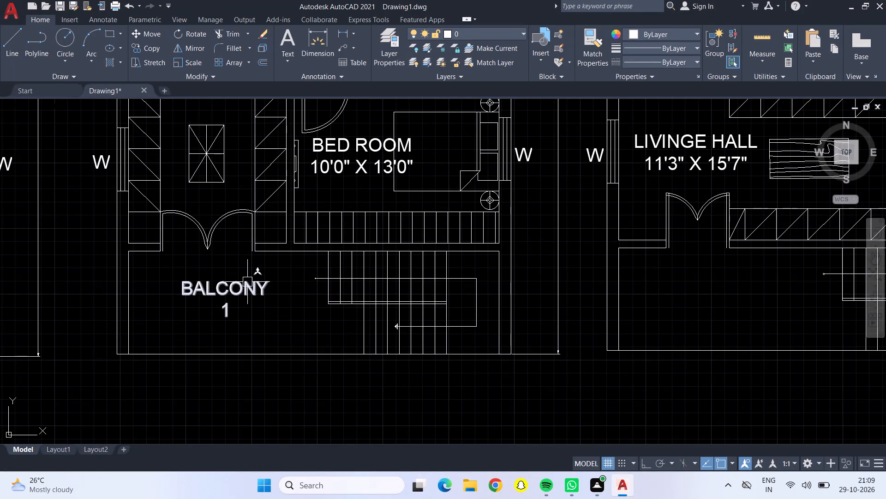
Complete the second line of the BALCONY label as 12'8" X 6'6".
click(247, 282)
click(247, 282)
double_click(247, 282)
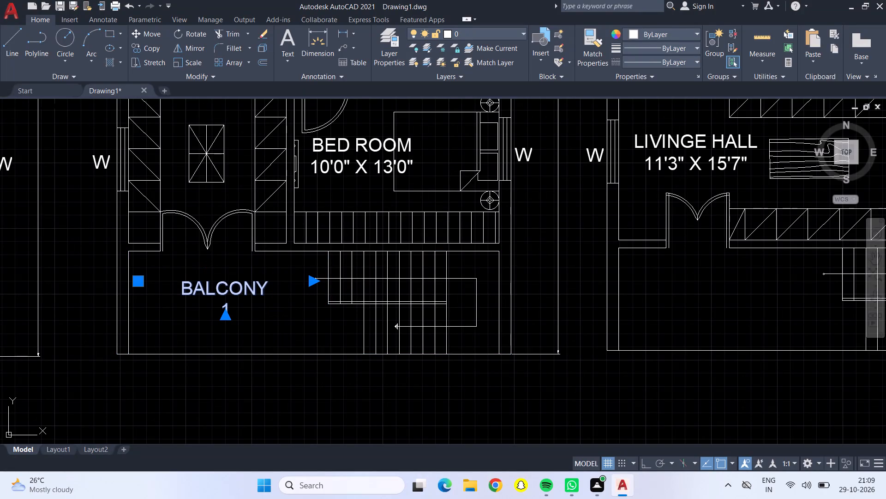
click(258, 310)
text(2'8" X)
key(space)
key(6)
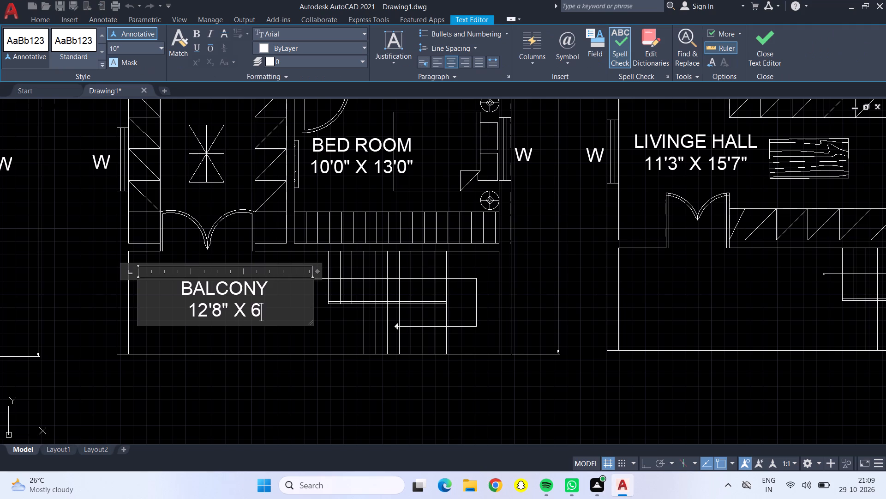
text('6")
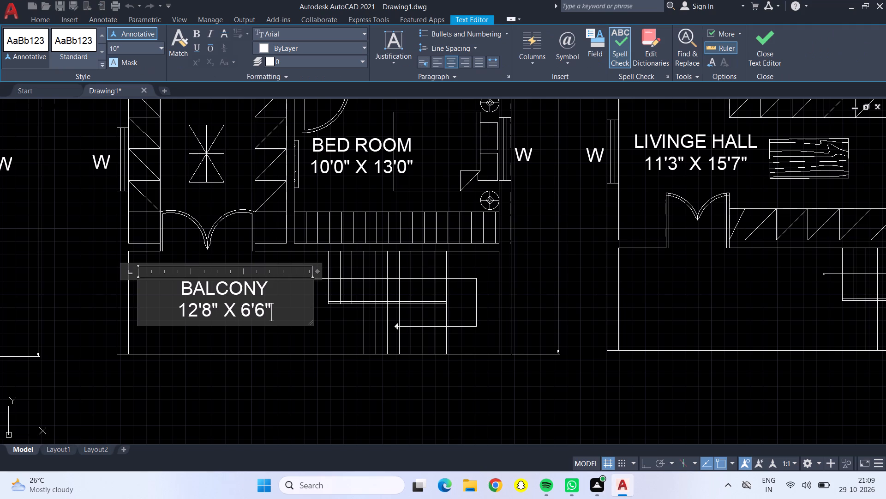
click(221, 414)
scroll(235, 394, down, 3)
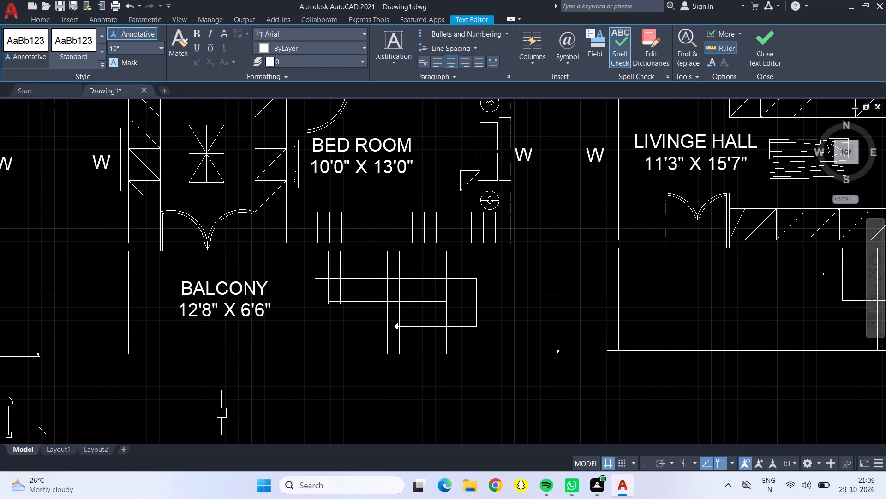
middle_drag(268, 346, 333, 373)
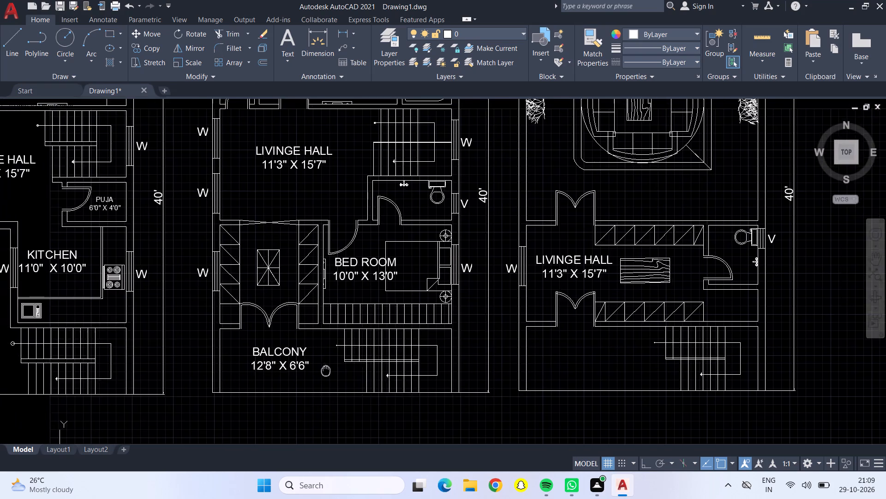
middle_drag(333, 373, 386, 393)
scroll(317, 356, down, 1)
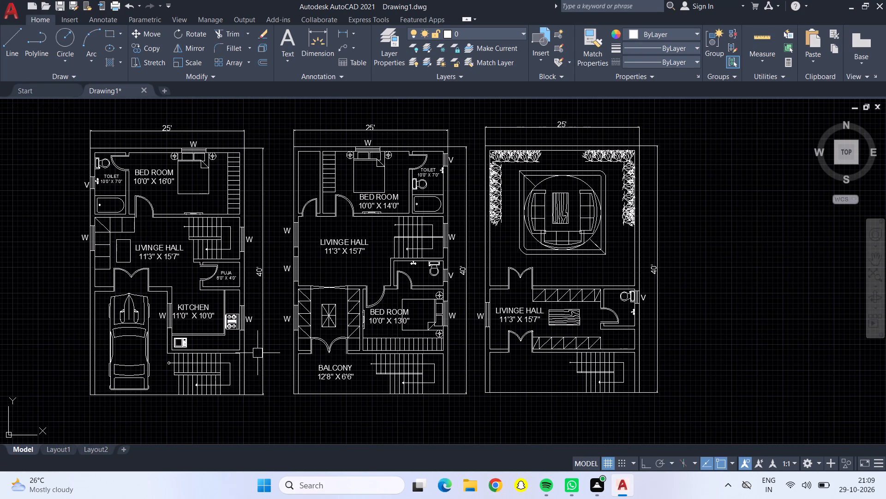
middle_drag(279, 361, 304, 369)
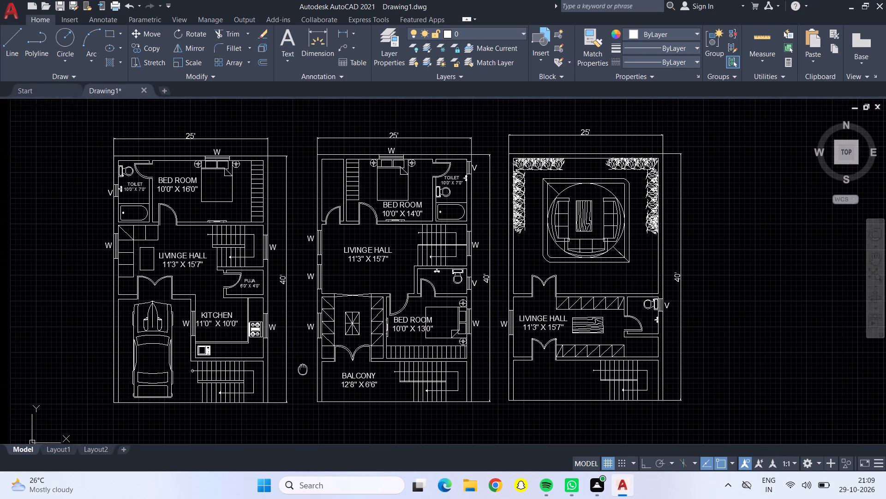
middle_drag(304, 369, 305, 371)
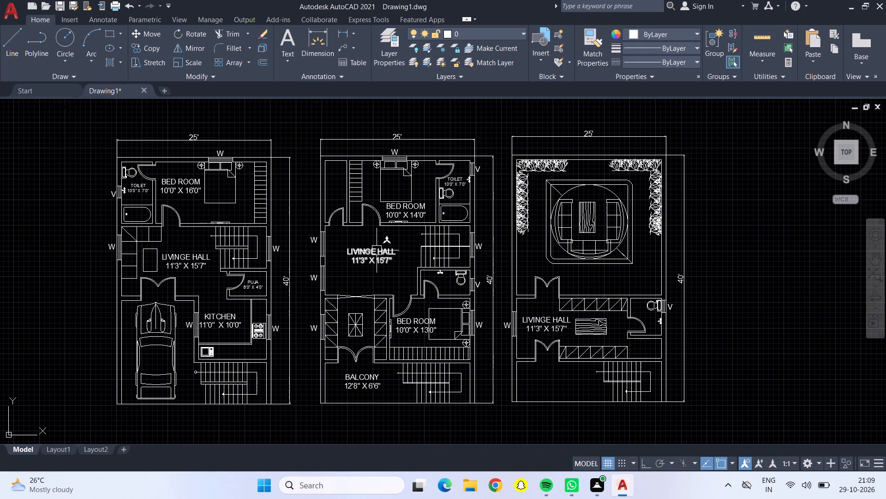
Measure the third plan's open area around the round seating with Quick measure.
middle_drag(576, 278, 377, 280)
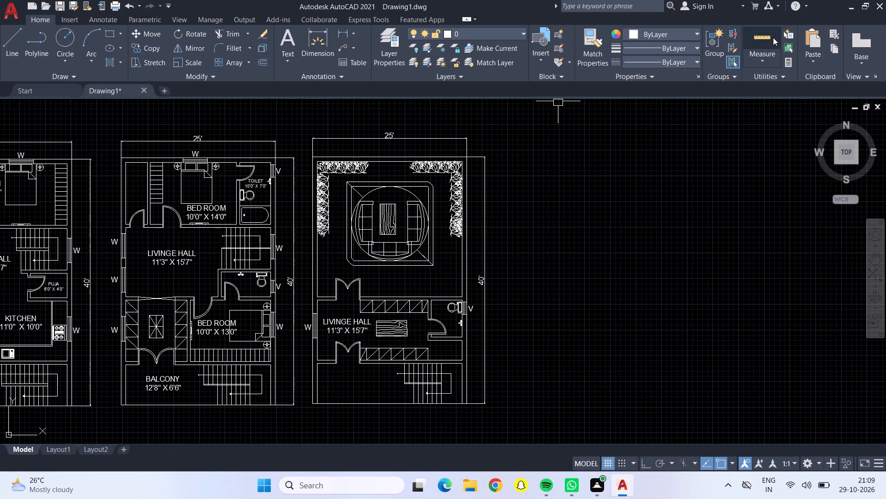
drag(770, 38, 761, 41)
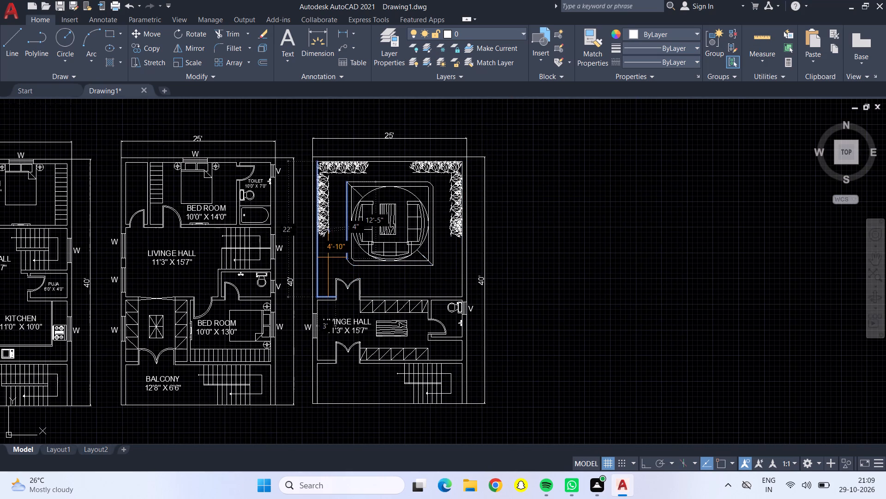
key(Escape)
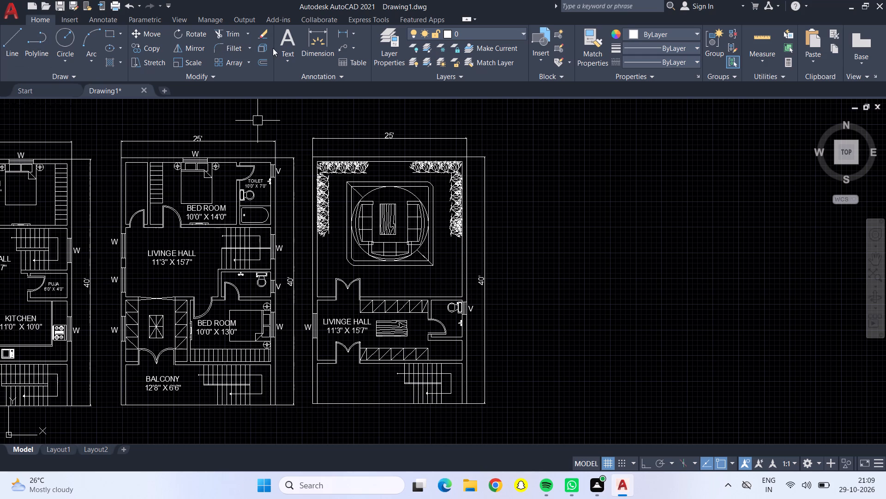
Create a centred multiline text 10" high reading GARDAN below the round seating area in the third plan.
click(287, 42)
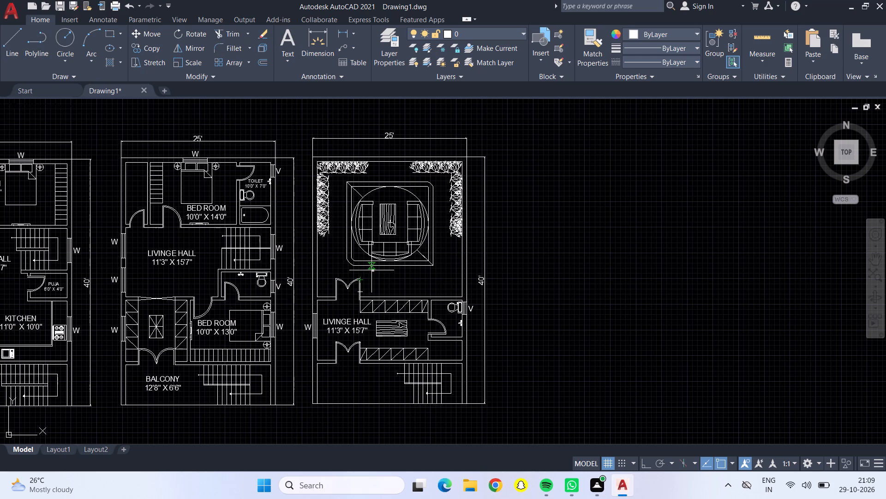
click(371, 270)
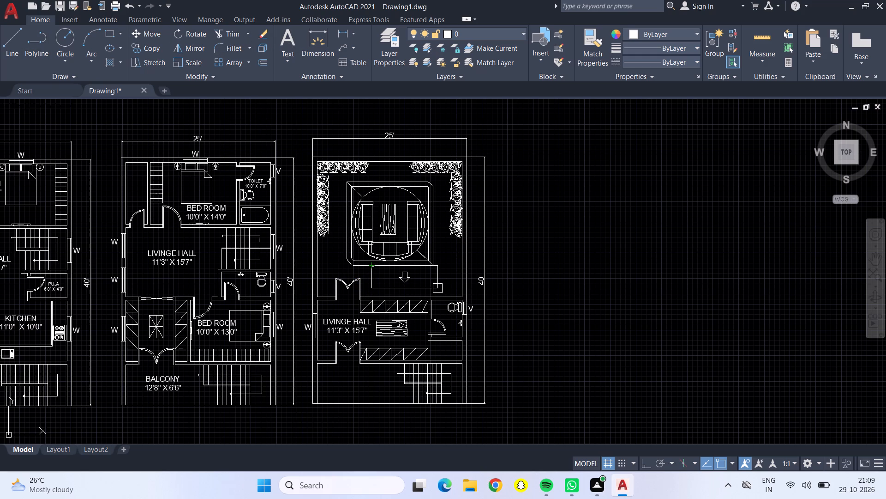
click(437, 288)
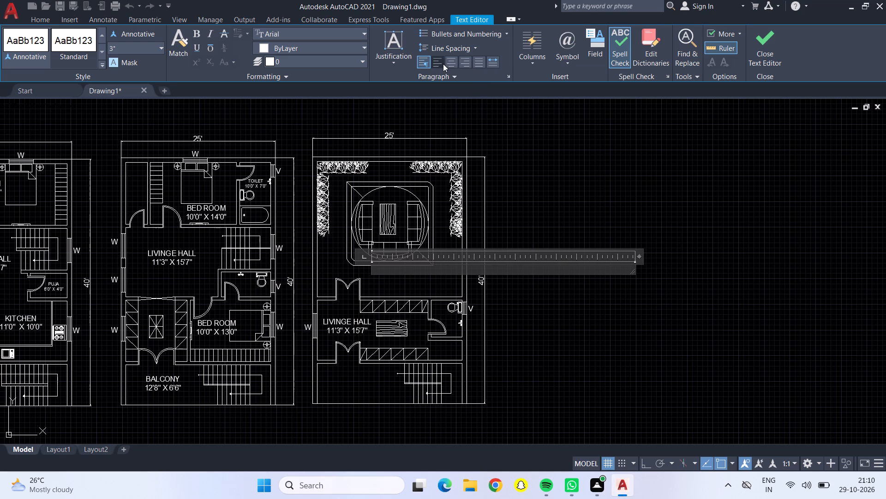
click(450, 64)
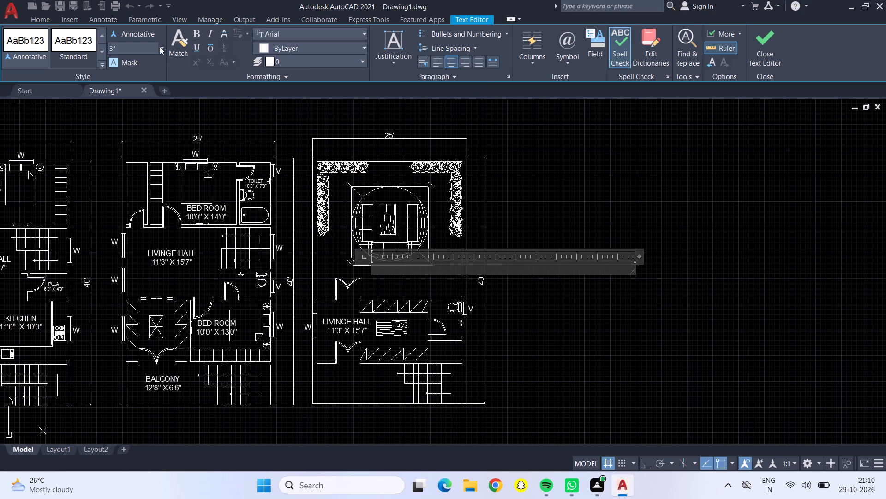
click(160, 47)
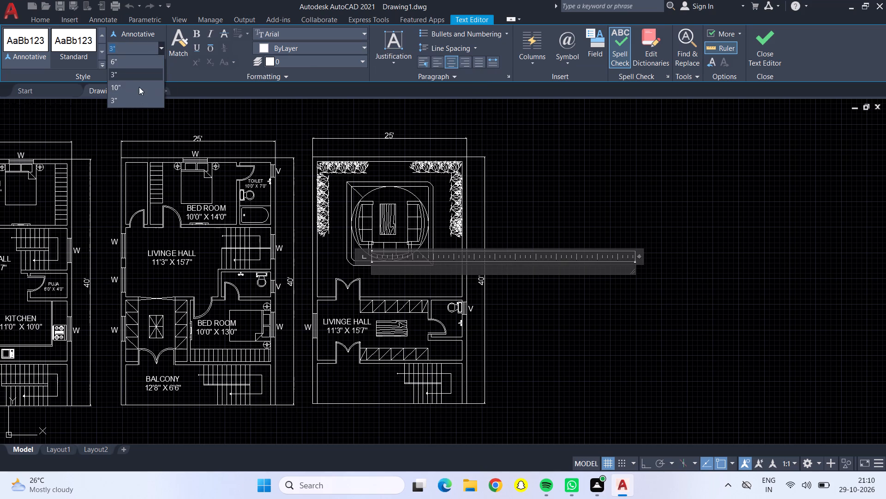
click(140, 83)
key(g)
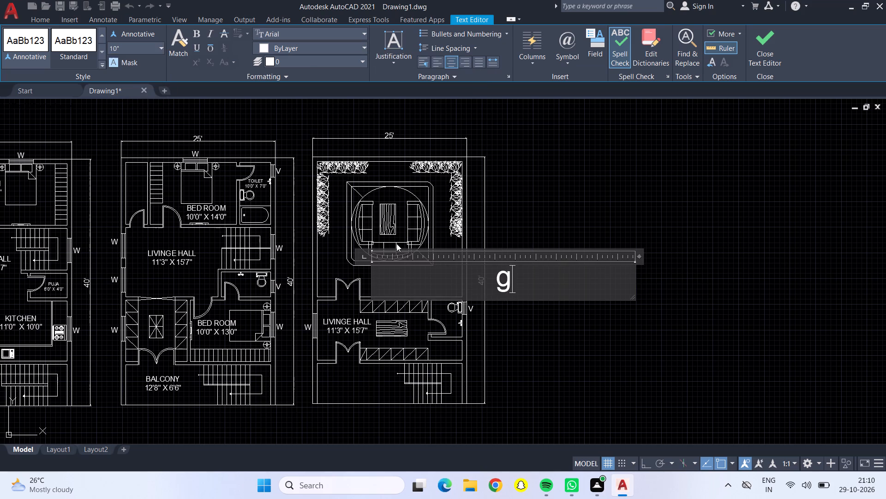
key(BackSpace)
text(GA)
text(DAN)
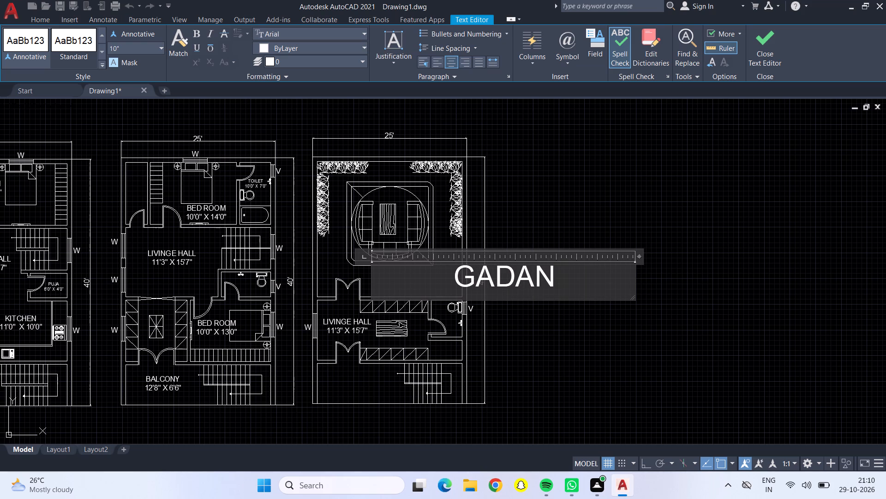
key(shift+BackSpace)
key(shift+BackSpace)
key(shift+BackSpace)
text(RDAN)
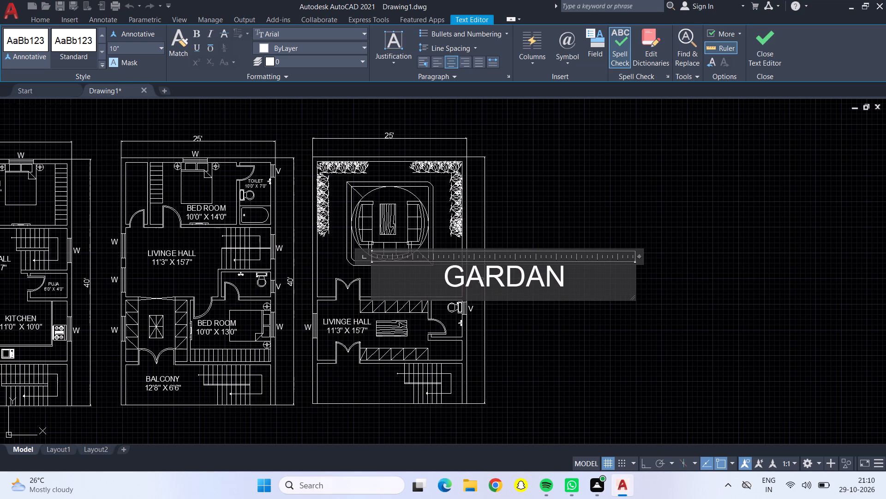
Add a second line 22'0" X 22'0" to the GARDAN label and finish the text.
key(Return)
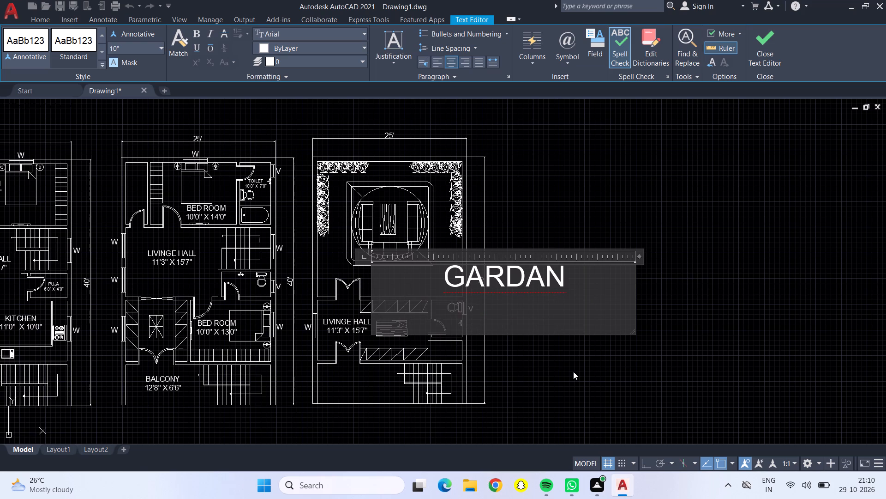
key(2)
key(2)
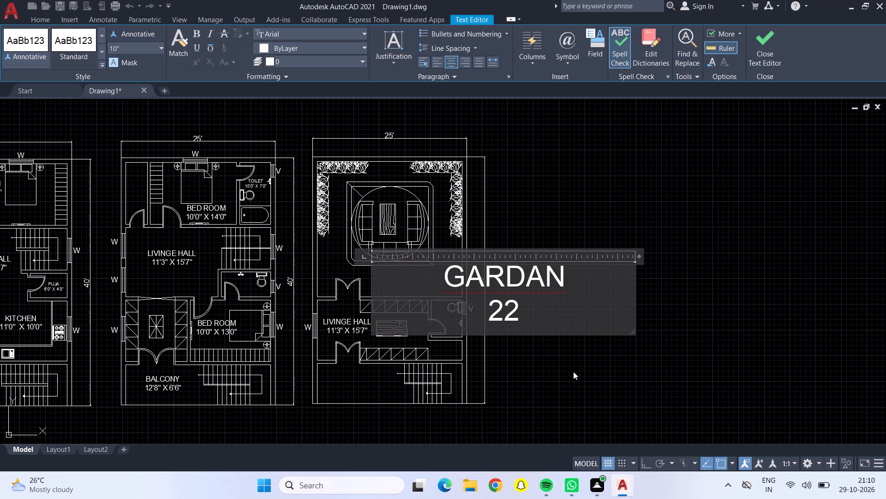
text('0" X 2'0)
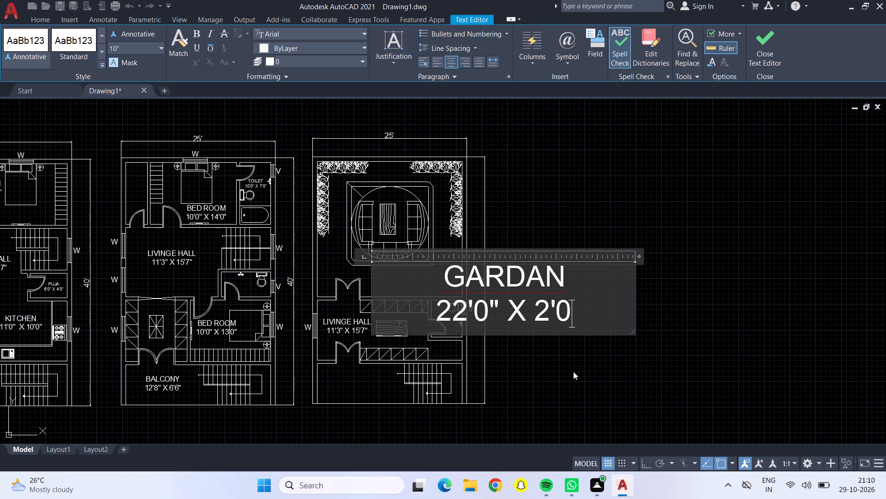
key(BackSpace)
key(BackSpace)
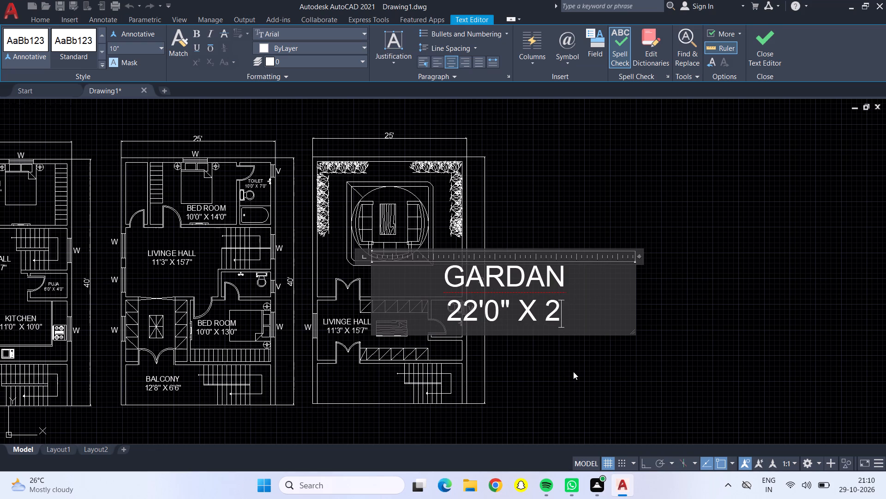
key(2)
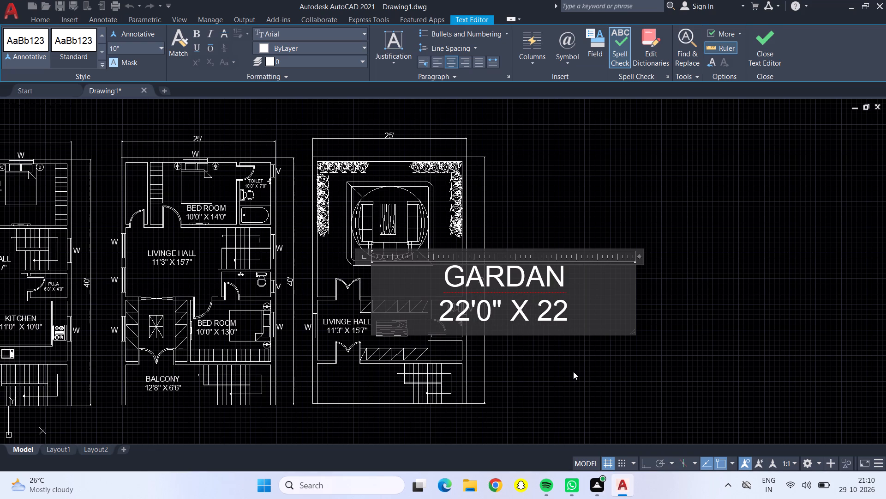
text('0")
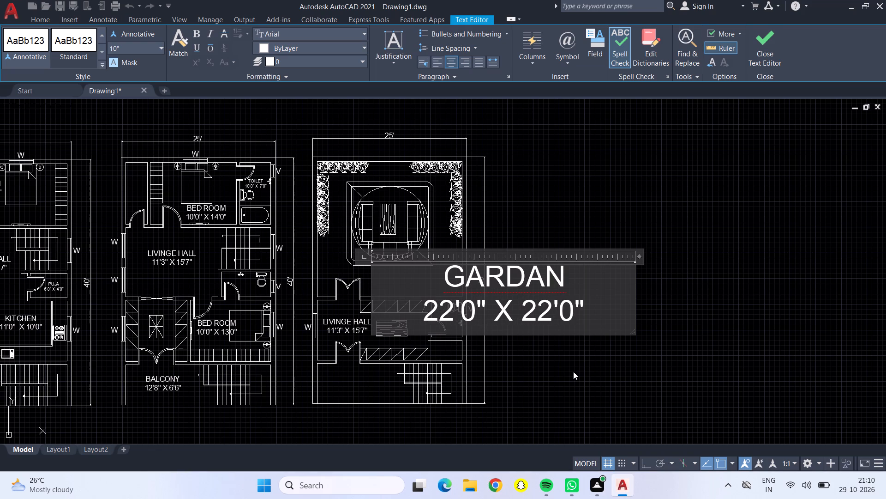
click(564, 131)
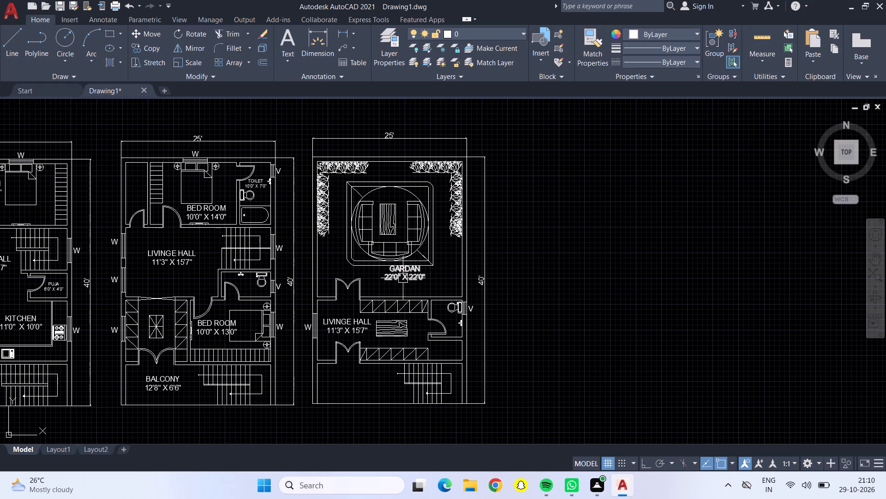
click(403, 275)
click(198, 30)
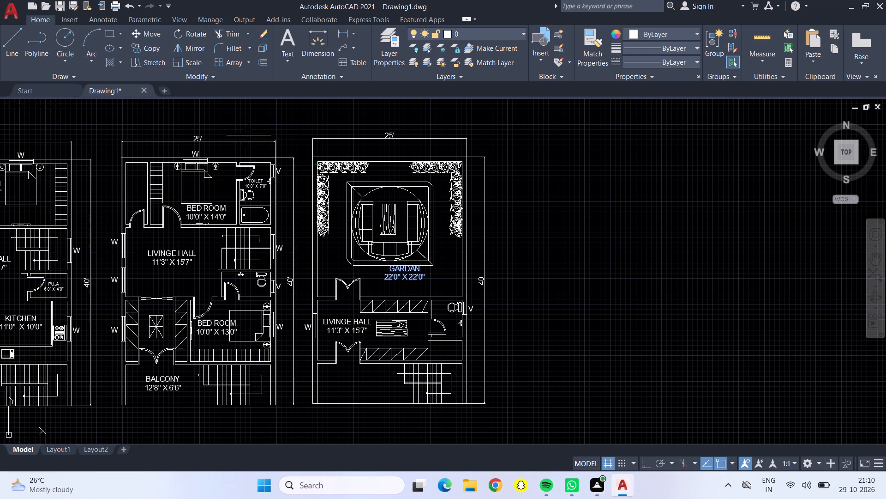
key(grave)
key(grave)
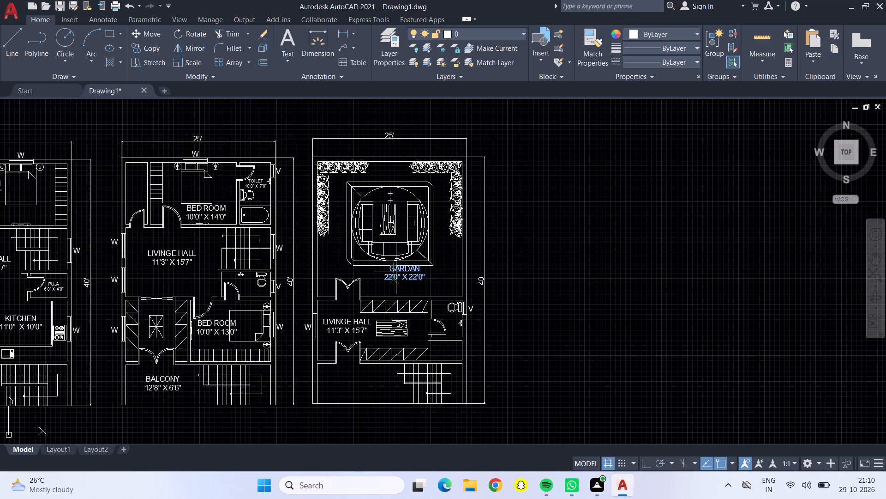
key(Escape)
Move the GARDAN label down, clear of the seating area's border and beside the upper double door.
click(399, 273)
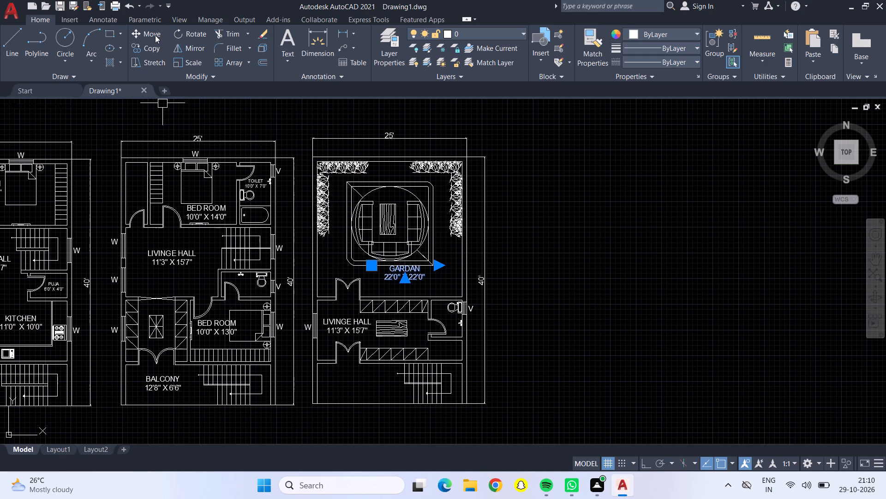
click(155, 35)
click(401, 266)
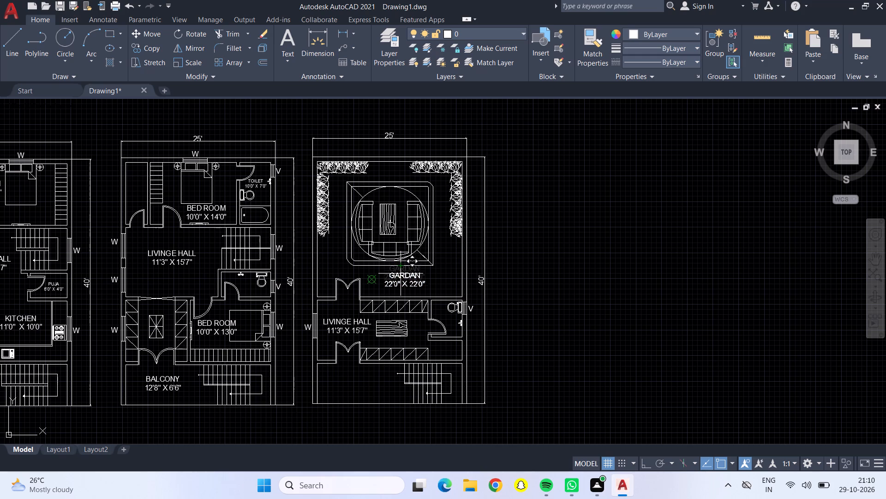
click(401, 276)
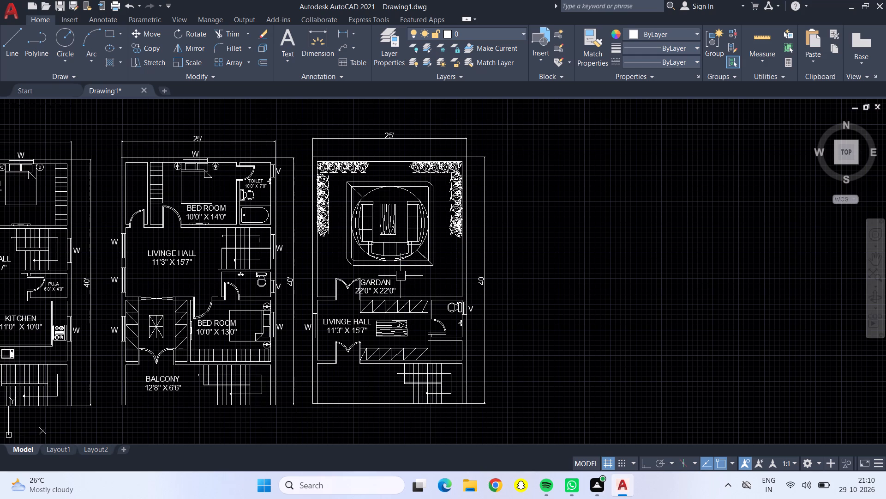
double_click(401, 276)
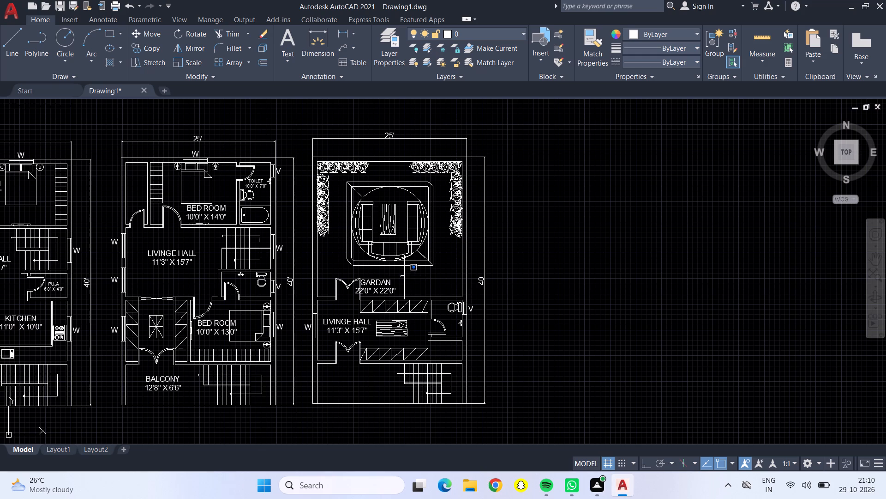
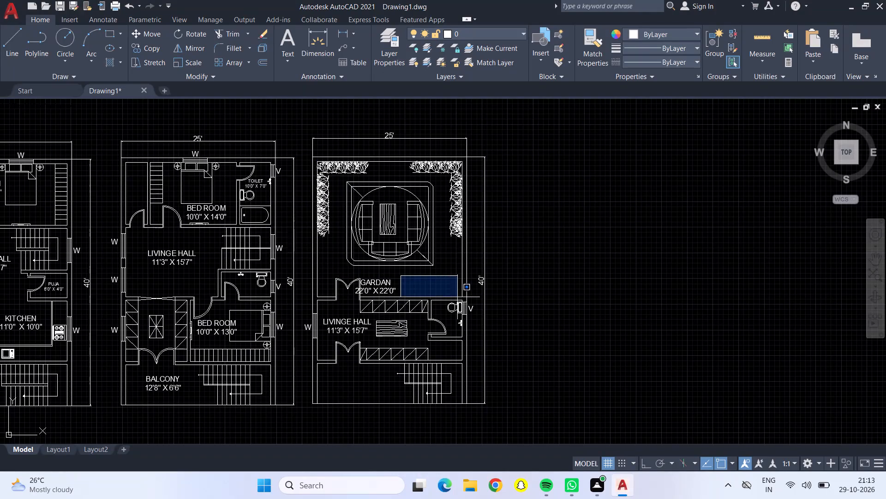
Move the GARDAN label away from the upper double door into the clear space below the third plan's round seating area.
click(428, 271)
click(387, 280)
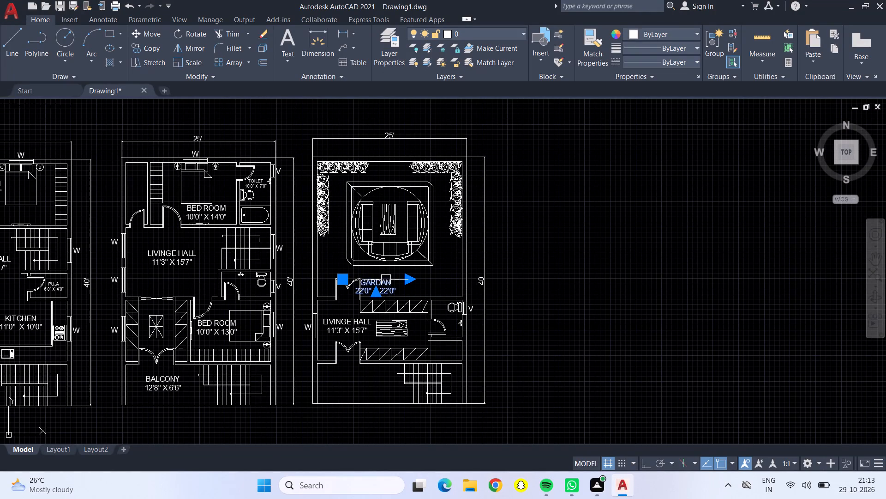
click(150, 30)
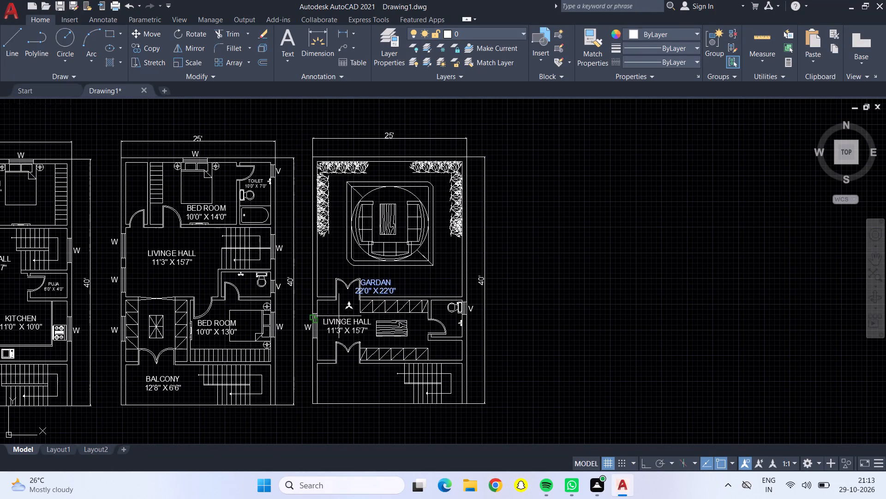
click(372, 294)
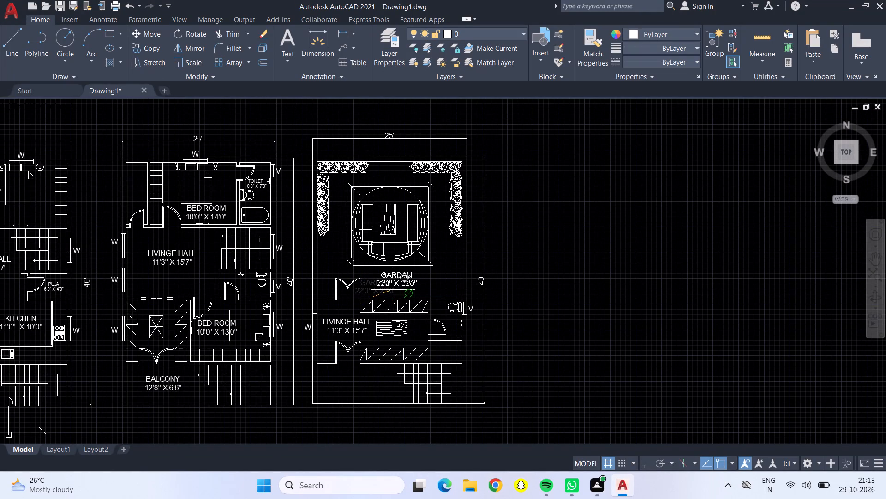
click(393, 290)
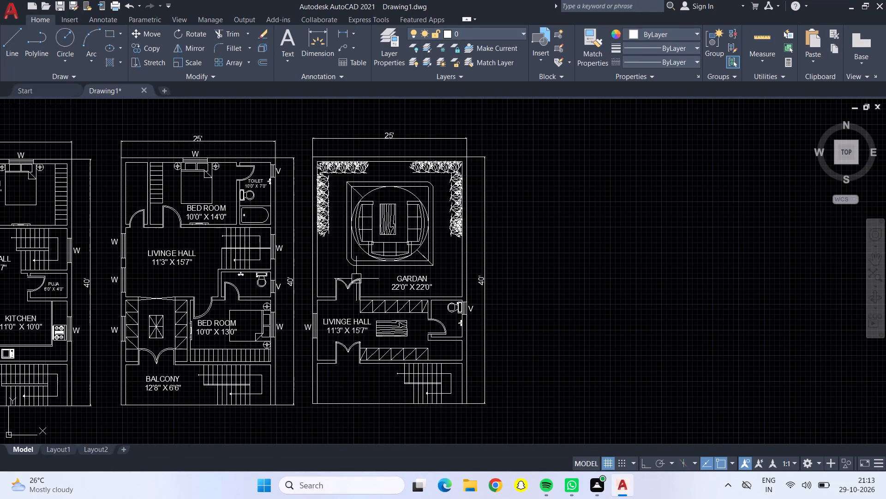
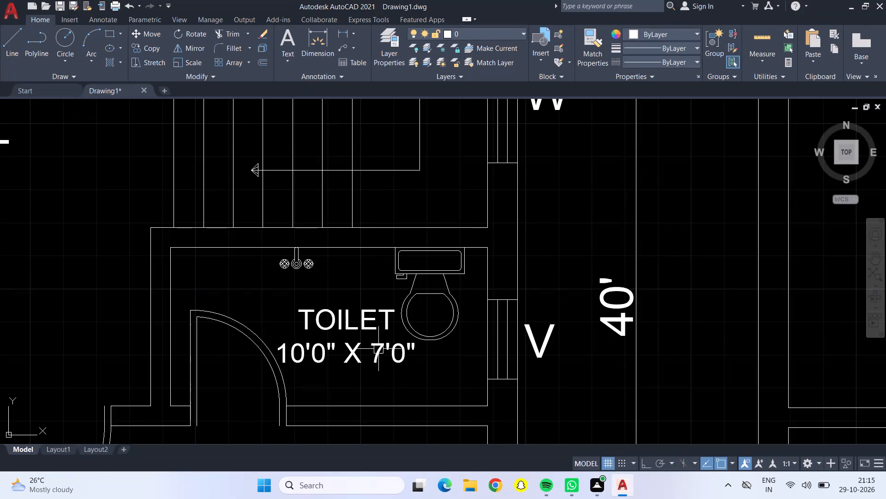
Change the size line of the toilet label below the staircase in the second plan to 7'0" X 4'0".
double_click(378, 347)
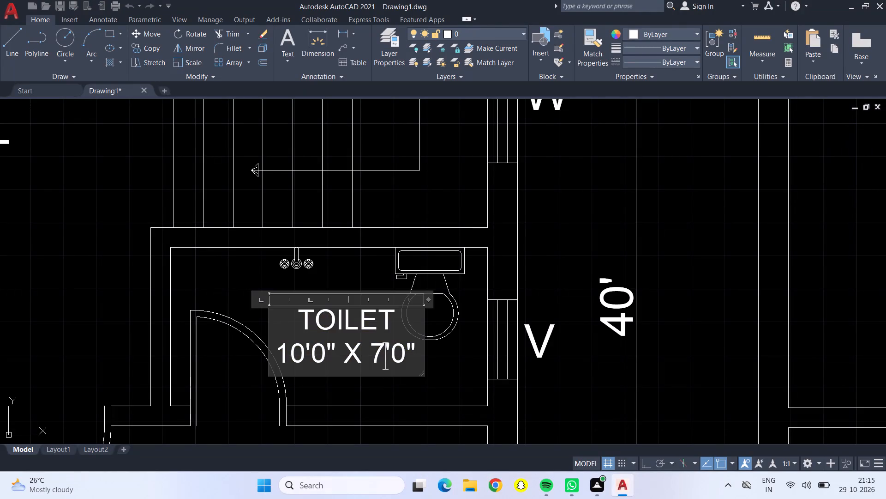
click(368, 354)
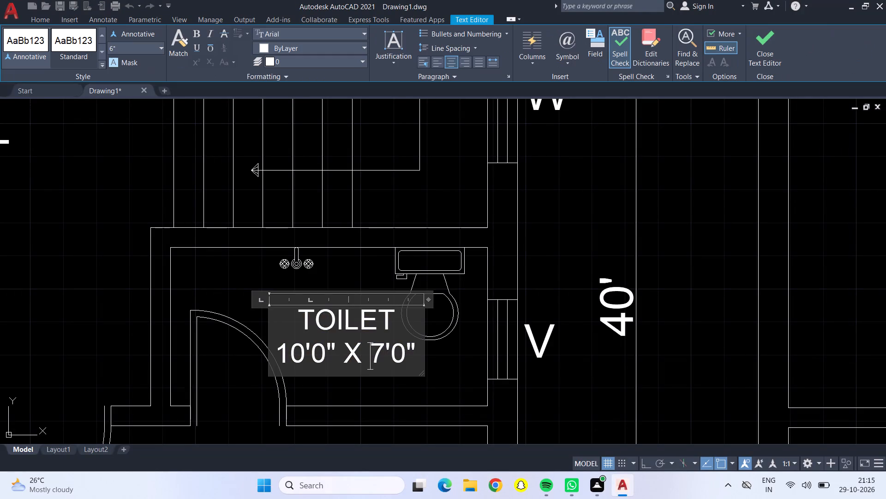
key(BackSpace)
key(BackSpace)
key(BackSpace)
key(BackSpace)
key(BackSpace)
key(BackSpace)
key(BackSpace)
key(BackSpace)
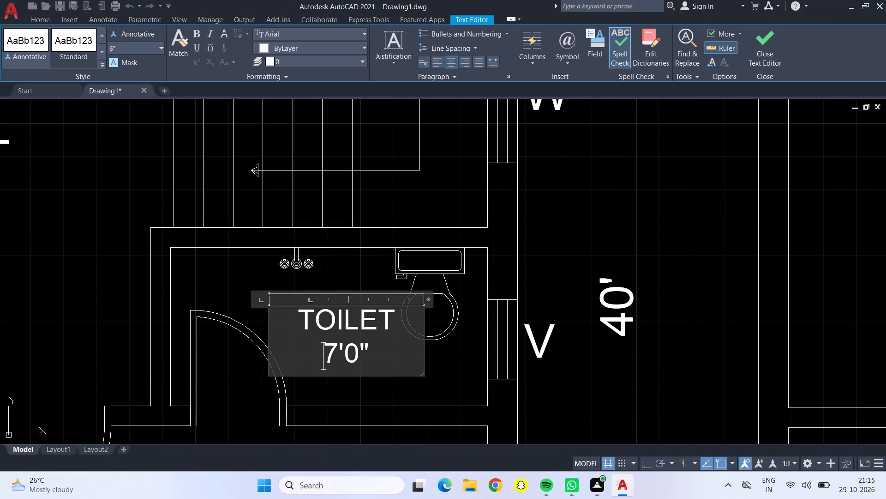
key(Right)
key(Right)
key(Right)
key(Right)
key(space)
text(X)
key(space)
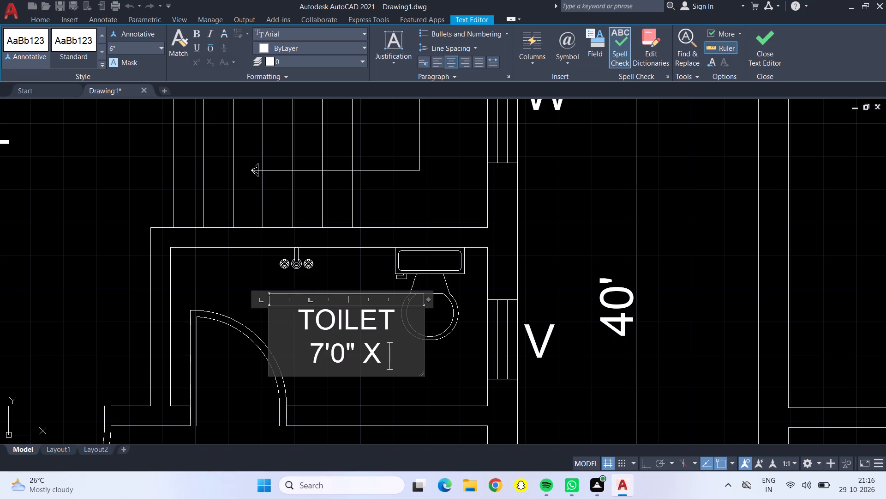
text(4'0")
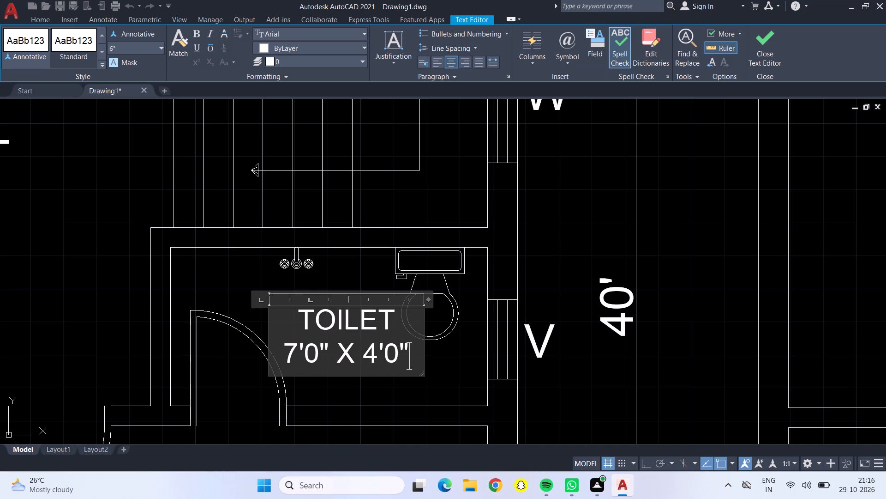
click(252, 270)
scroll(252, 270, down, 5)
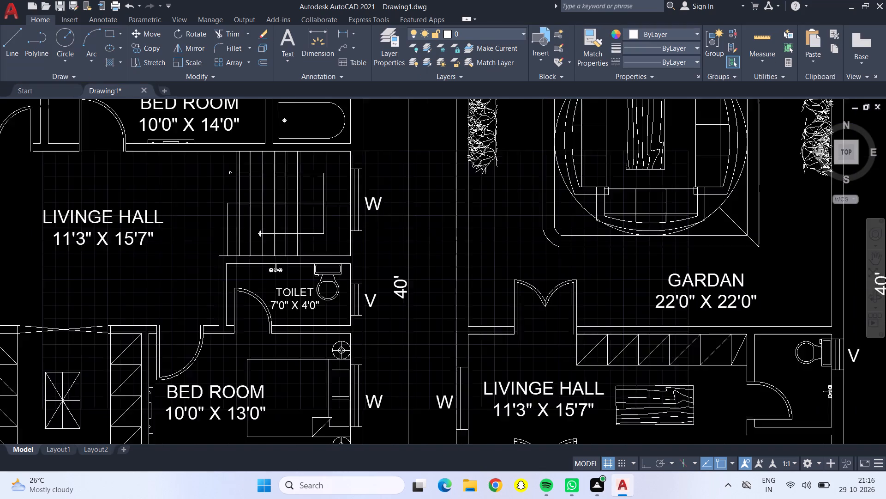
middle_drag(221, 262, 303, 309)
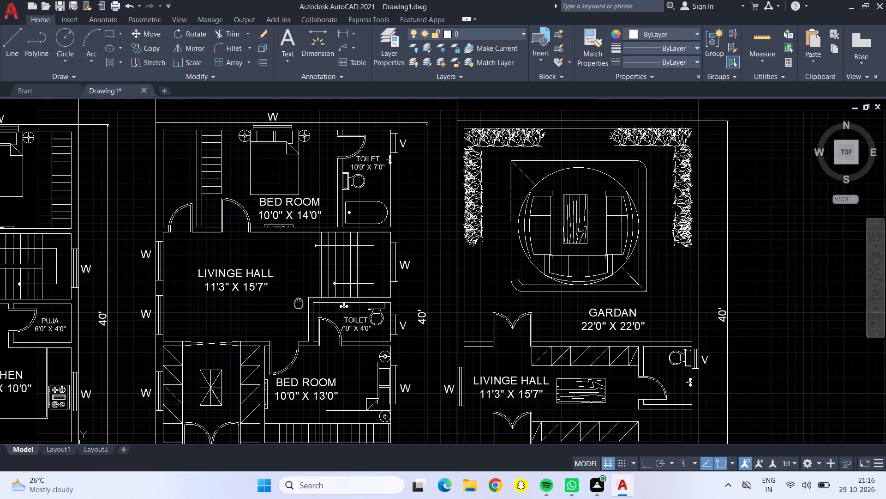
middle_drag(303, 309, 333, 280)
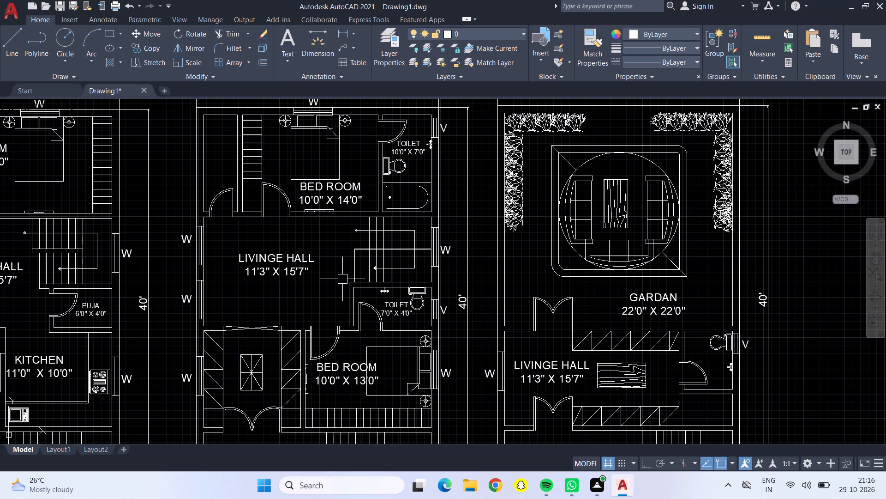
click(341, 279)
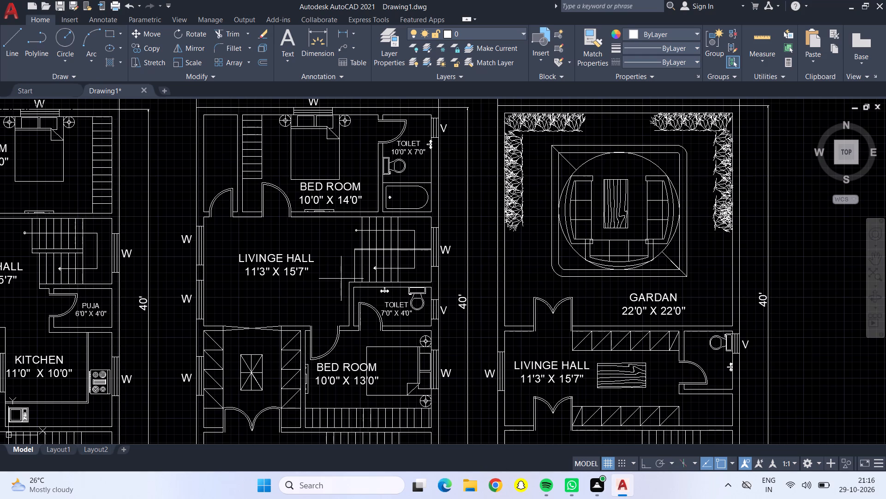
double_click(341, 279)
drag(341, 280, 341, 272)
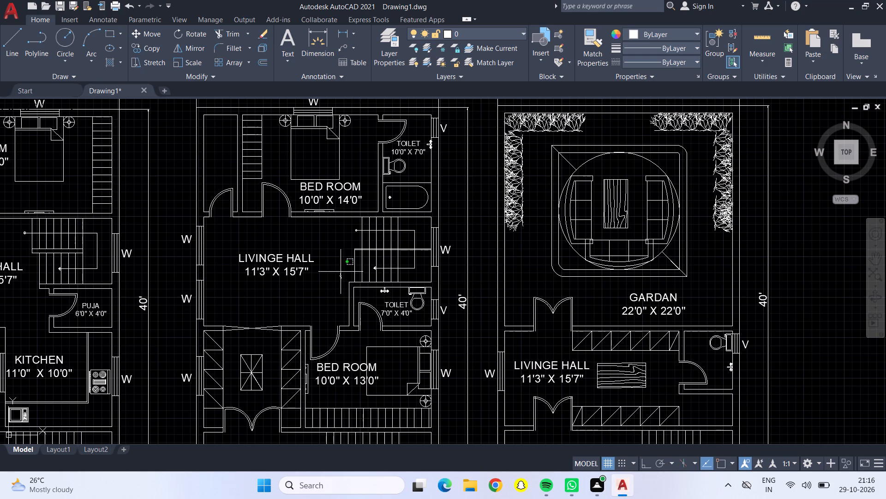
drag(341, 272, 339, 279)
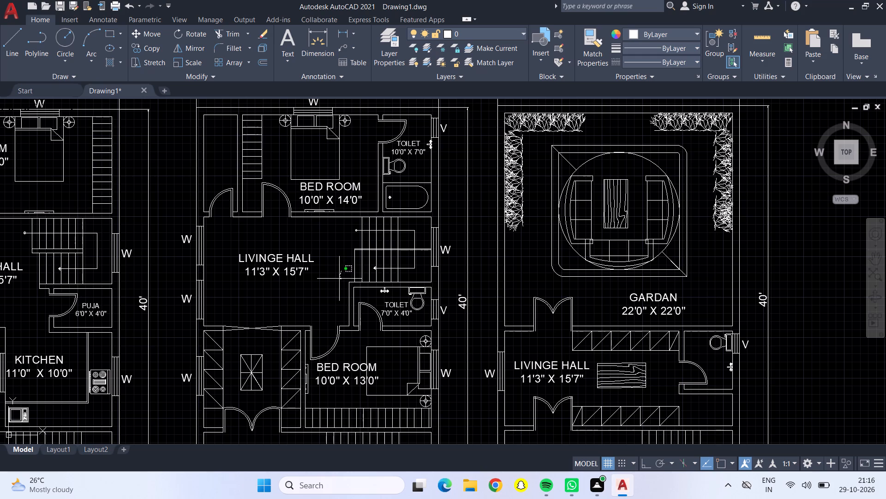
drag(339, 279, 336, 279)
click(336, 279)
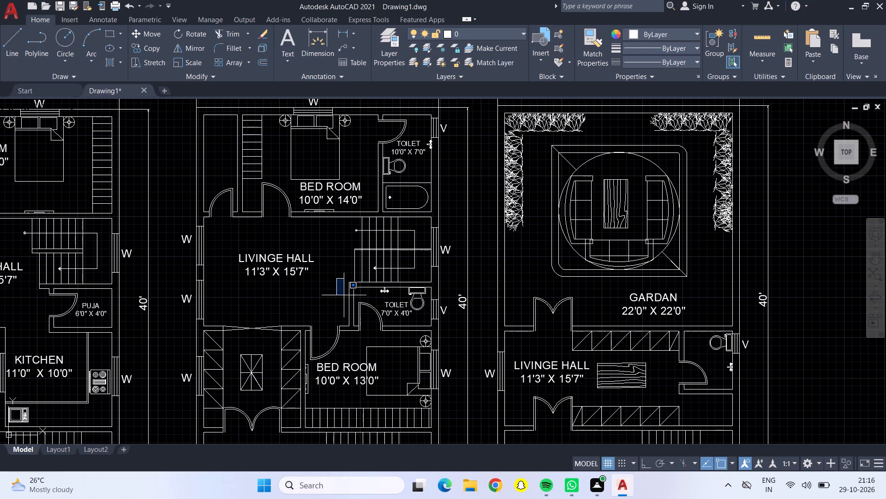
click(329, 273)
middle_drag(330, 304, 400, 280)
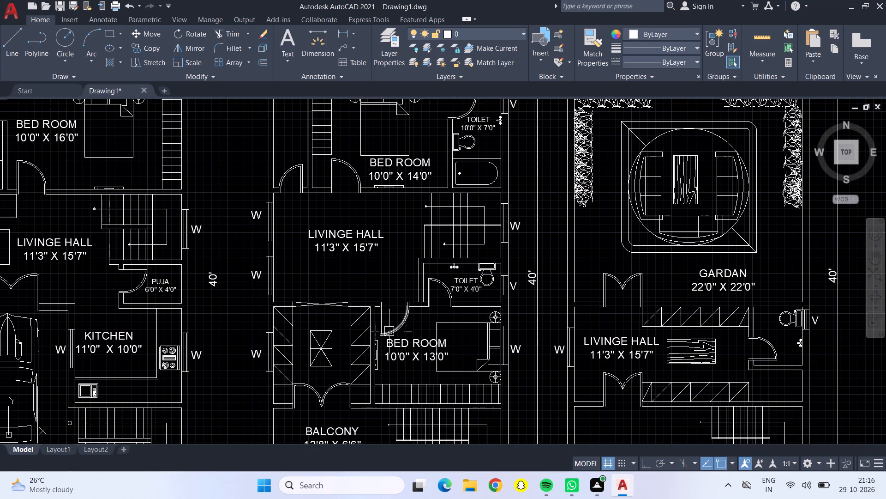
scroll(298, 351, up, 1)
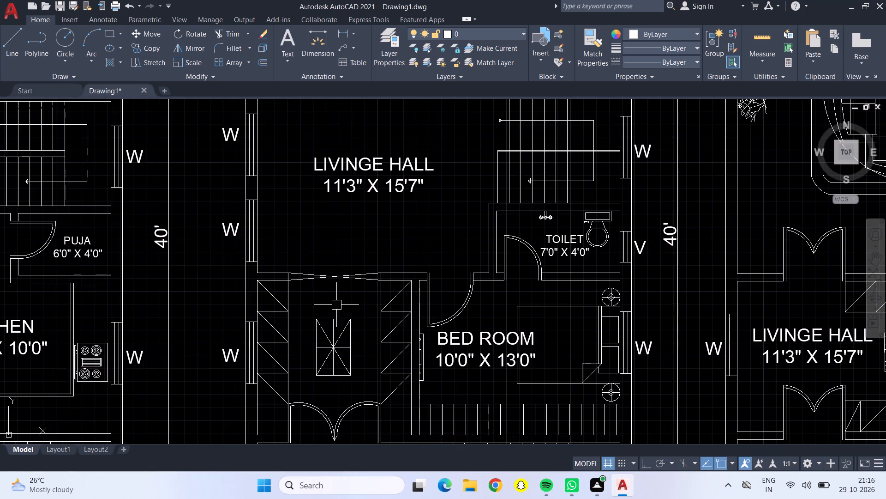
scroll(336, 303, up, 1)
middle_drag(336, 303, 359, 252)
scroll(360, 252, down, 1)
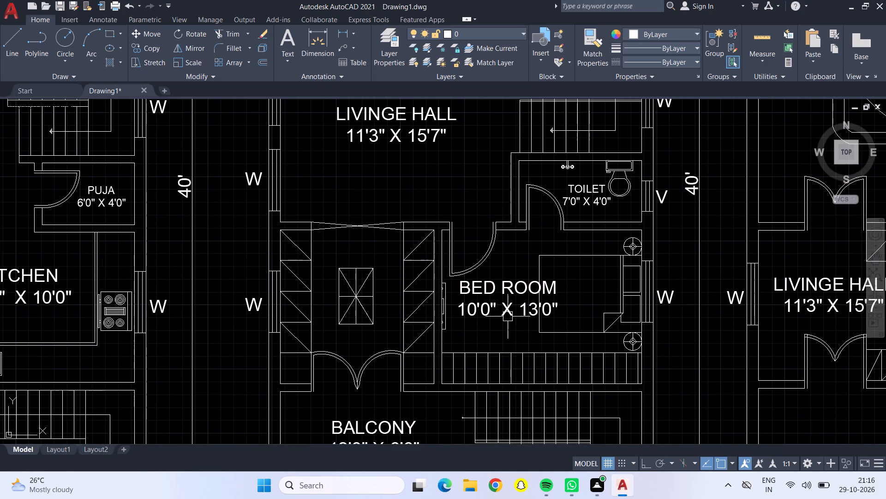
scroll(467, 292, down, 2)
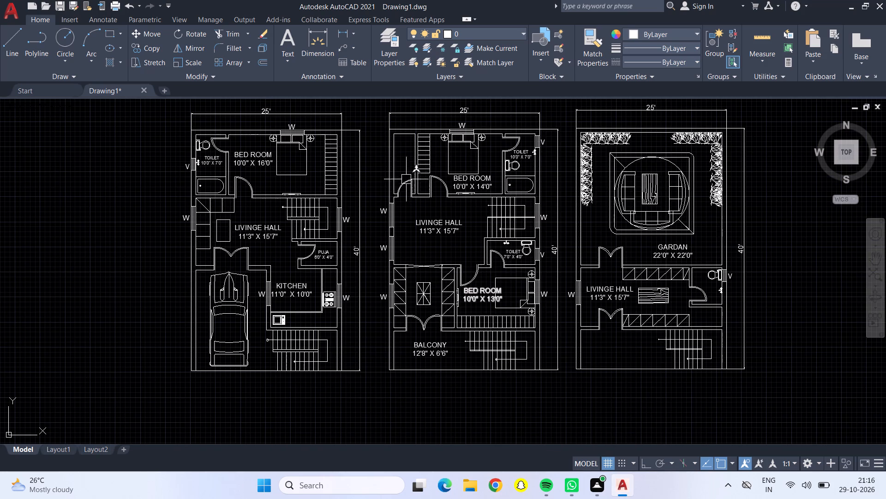
Add a 9" high STOR text label in the narrow room beside the 10'0" X 14'0" bedroom of the second plan.
scroll(403, 158, up, 2)
middle_drag(404, 152, 460, 247)
scroll(453, 215, up, 1)
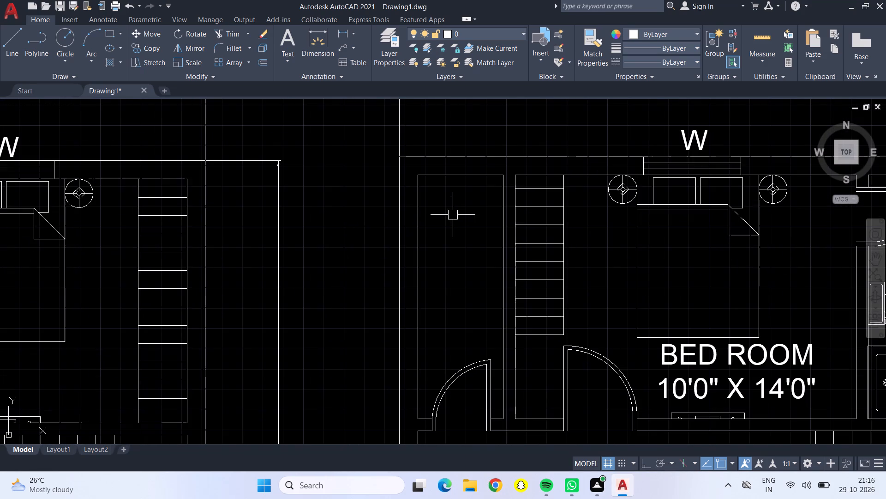
click(286, 43)
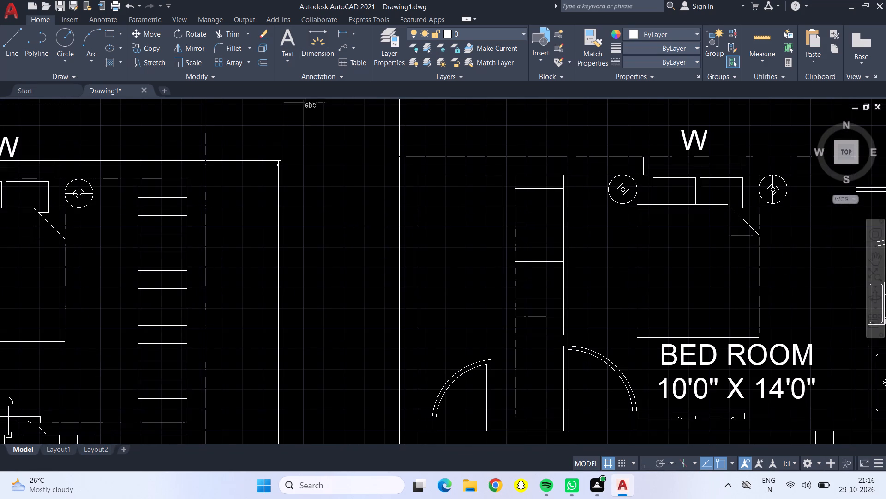
click(426, 229)
click(491, 309)
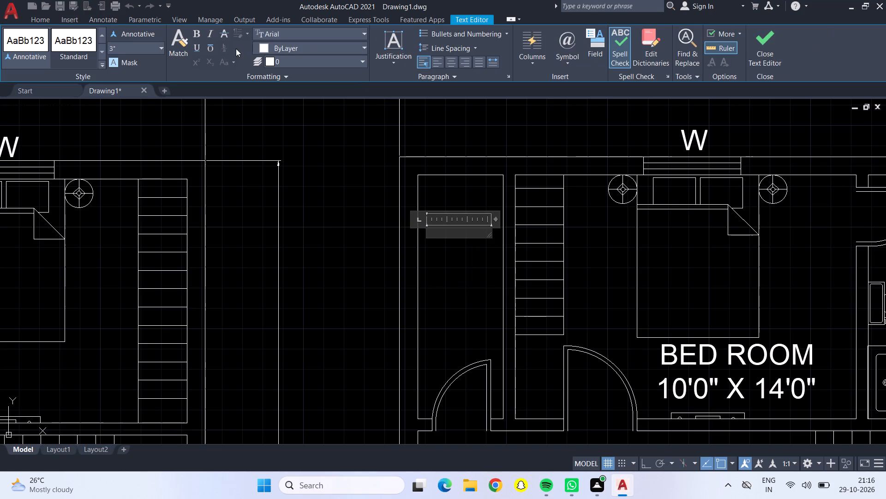
click(147, 43)
key(BackSpace)
key(BackSpace)
text(9")
key(Return)
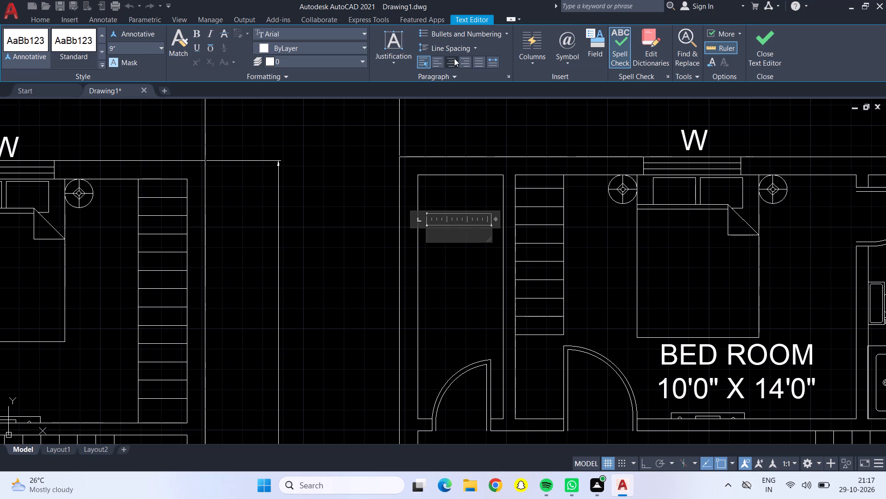
key(shift+s)
text(TOR)
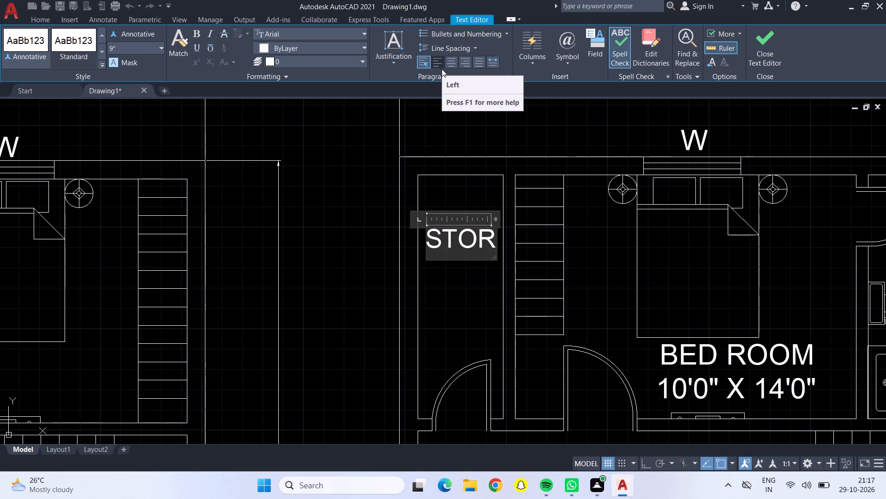
click(453, 310)
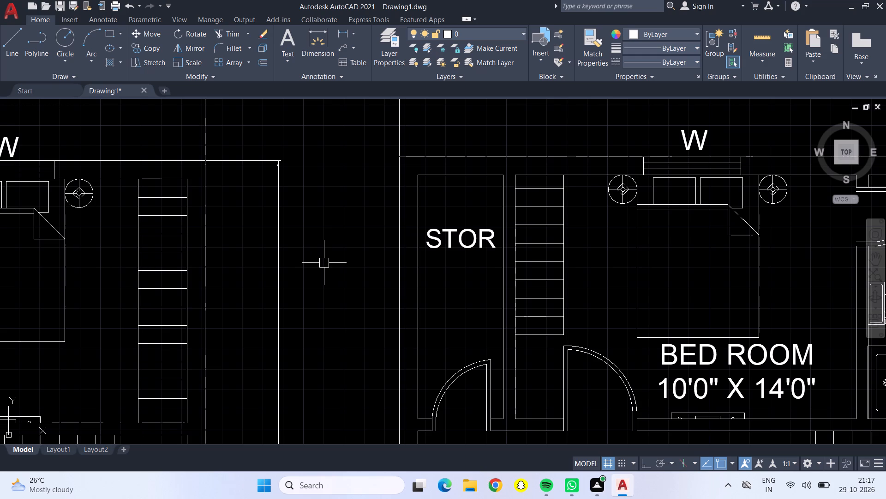
Review the three floor plans for spaces that still lack a name or size label.
scroll(0, 79, up, 1)
scroll(65, 95, up, 1)
scroll(66, 95, down, 1)
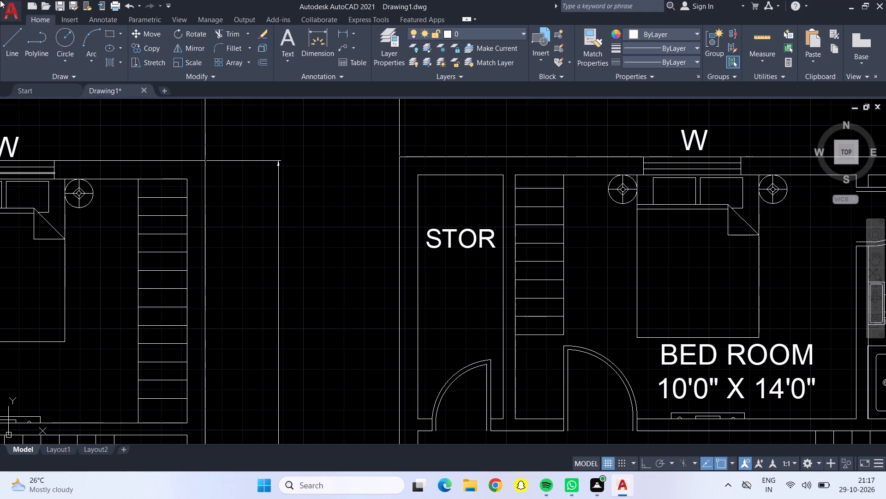
scroll(369, 220, down, 2)
middle_drag(348, 199, 355, 175)
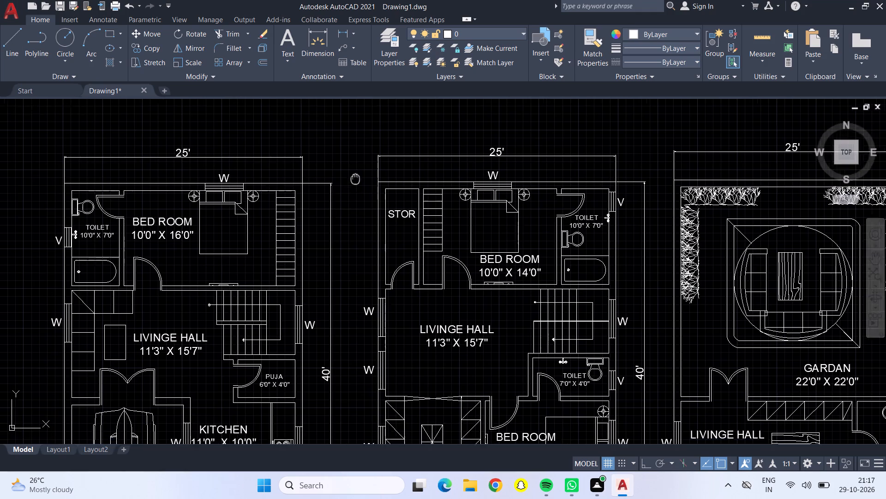
middle_drag(355, 175, 423, 129)
scroll(667, 45, down, 1)
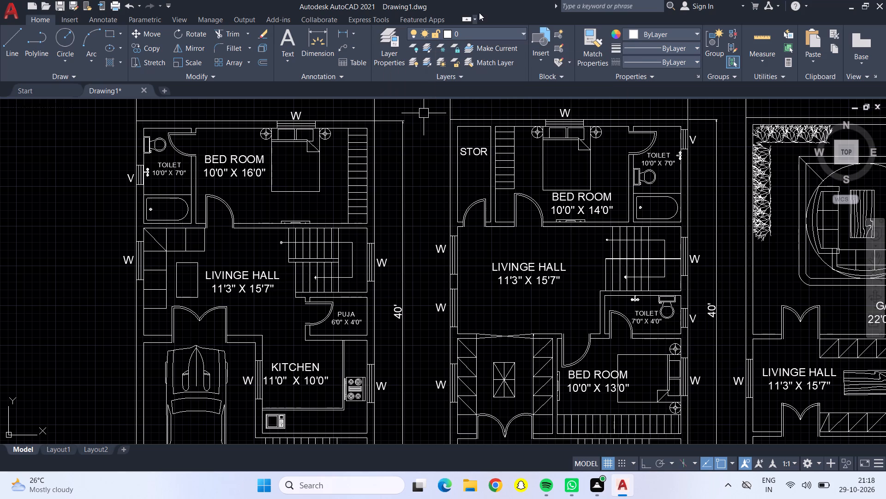
scroll(429, 56, down, 1)
middle_drag(426, 128, 432, 100)
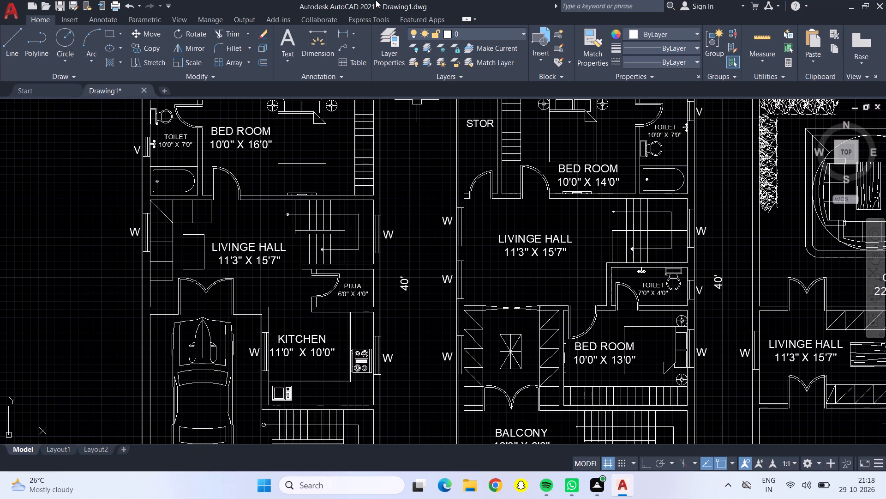
scroll(436, 197, down, 1)
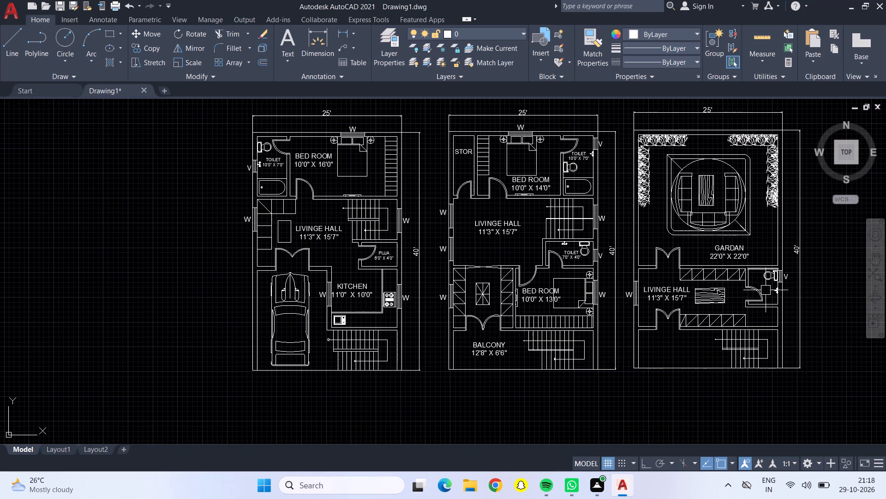
scroll(766, 291, up, 1)
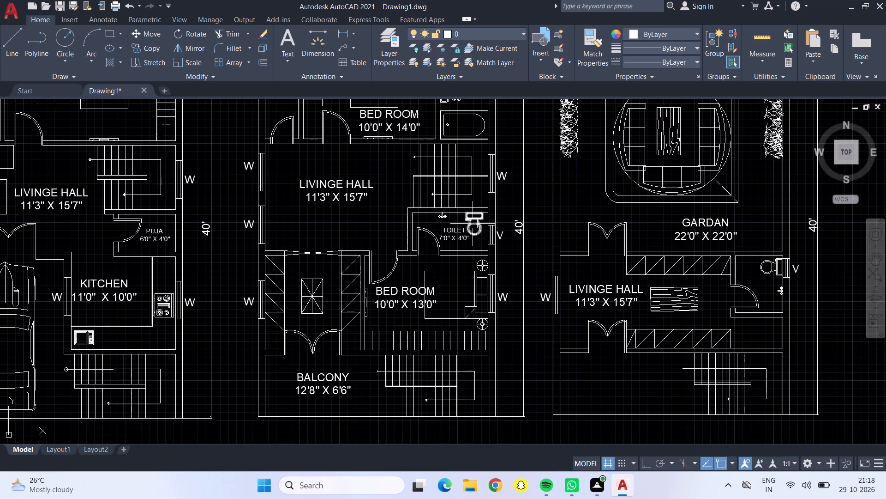
Copy the 7'0" X 4'0" TOILET label from the second plan into the toilet of the third plan.
click(451, 226)
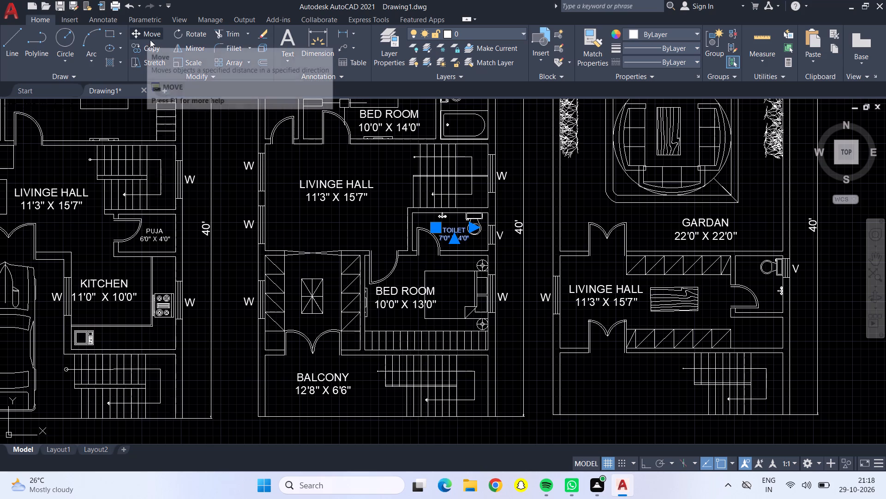
click(133, 47)
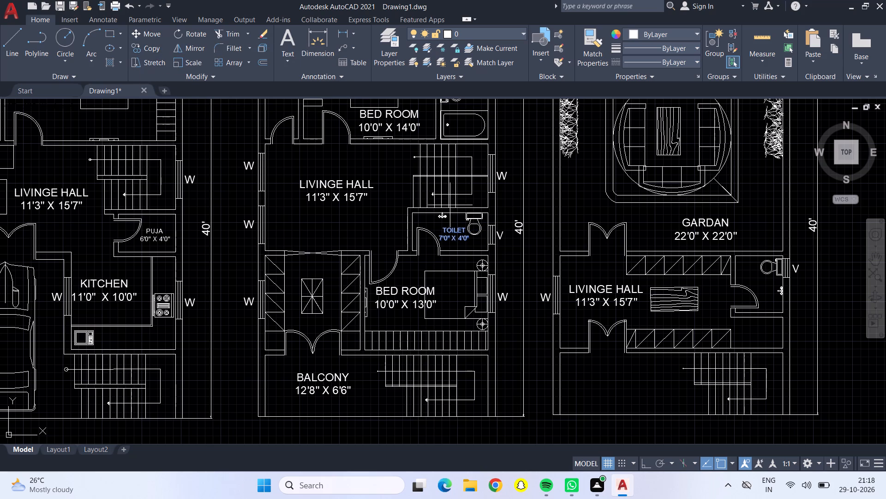
click(458, 238)
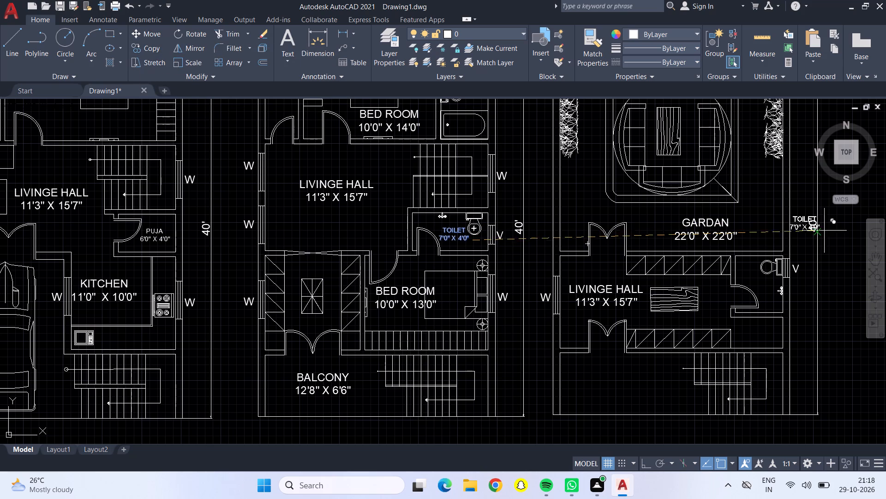
scroll(782, 284, up, 3)
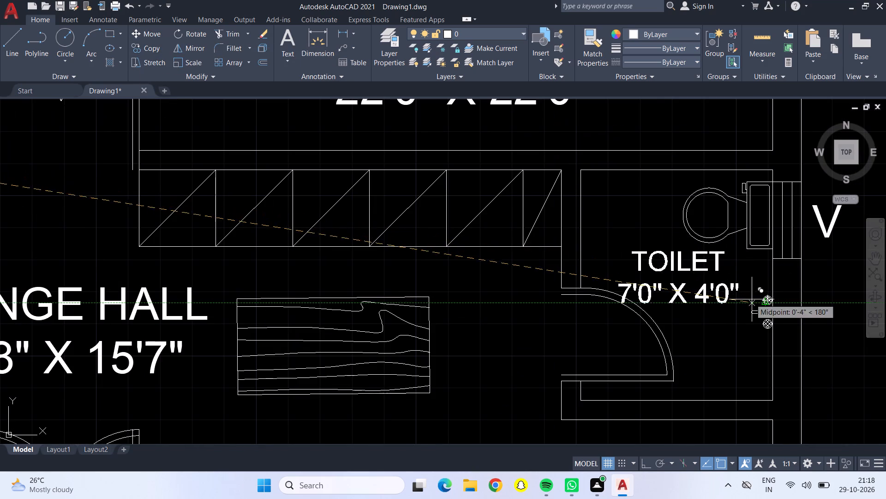
click(737, 359)
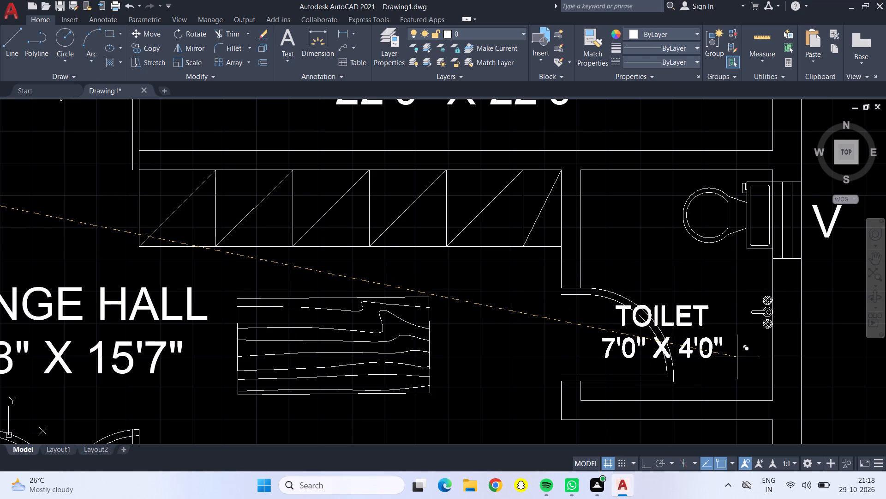
key(Return)
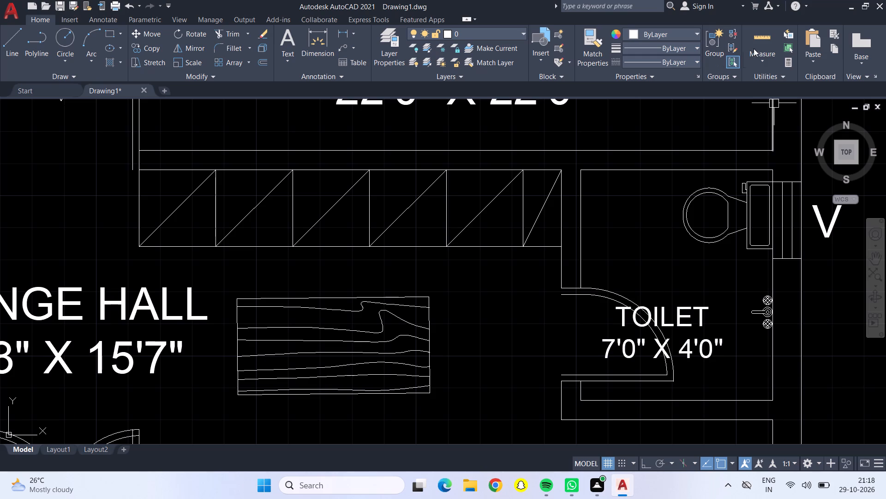
Measure the inside length and width of the third plan's toilet.
drag(777, 52, 788, 77)
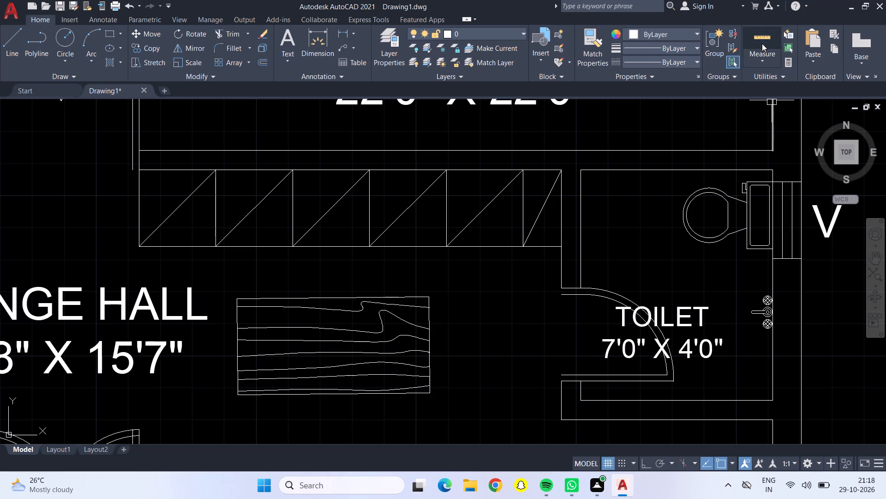
click(763, 28)
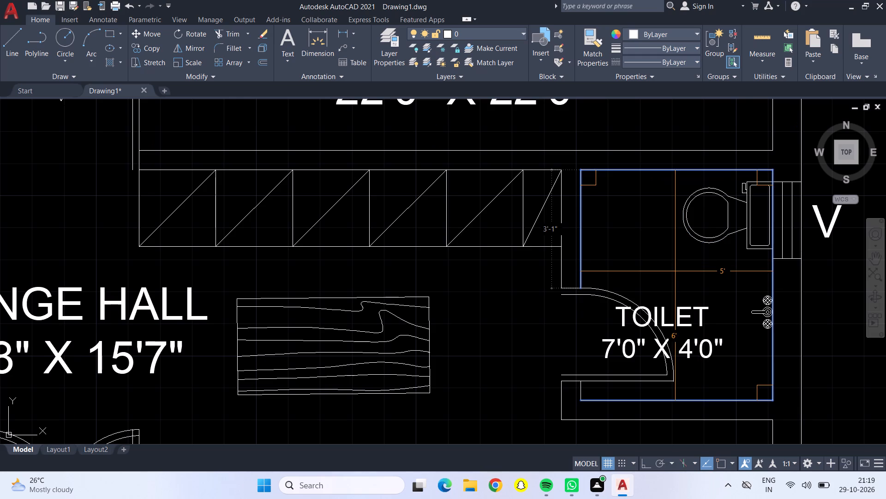
key(Return)
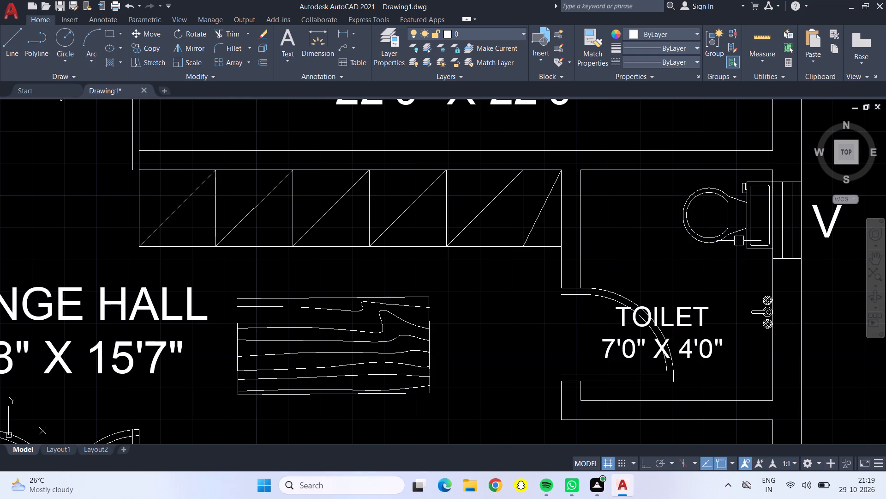
Change the size line of the third plan's TOILET label to 6'0" X 5'0".
triple_click(702, 339)
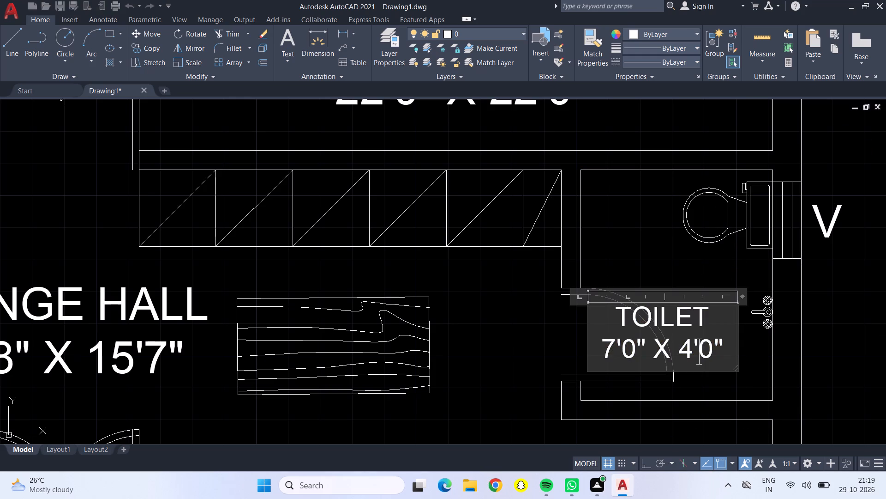
click(719, 344)
key(BackSpace)
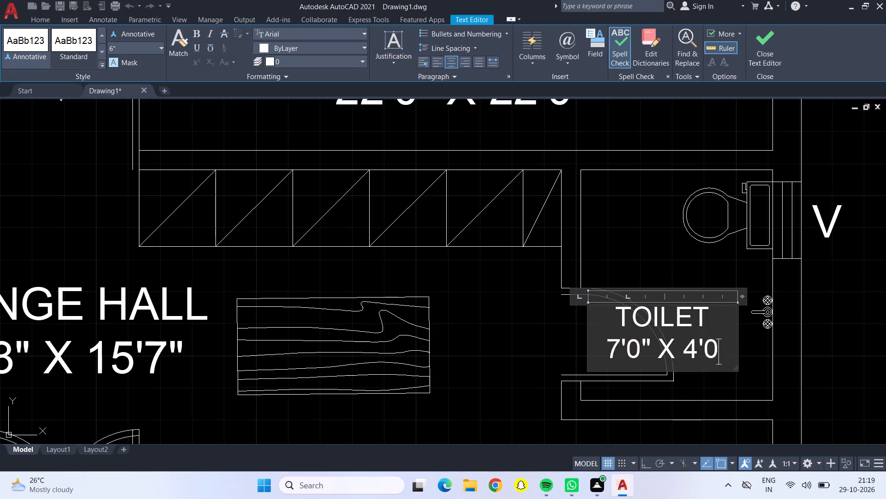
key(BackSpace)
key(BackSpace)
key(BackSpace)
key(BackSpace)
key(BackSpace)
key(BackSpace)
key(BackSpace)
key(BackSpace)
key(BackSpace)
key(BackSpace)
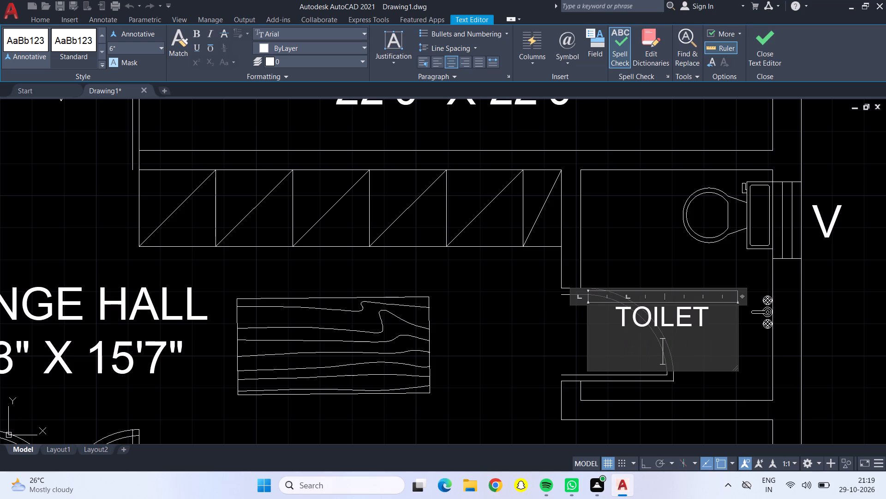
text(6'0"")
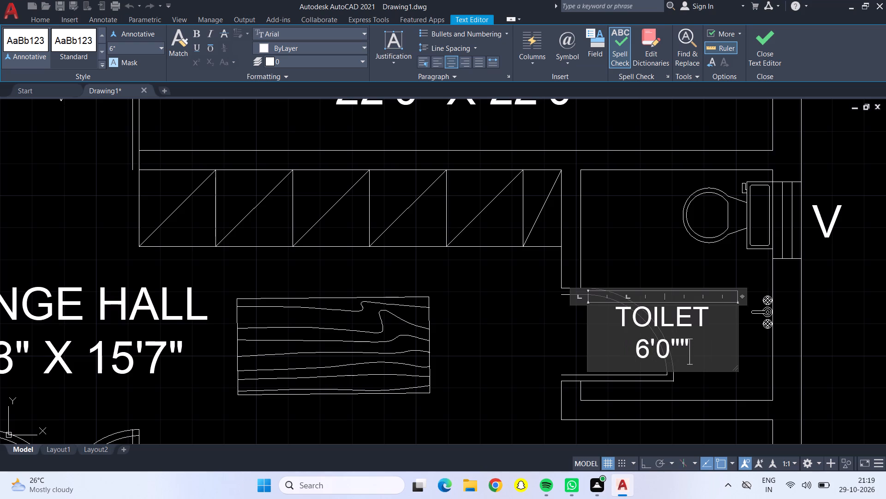
key(space)
key(BackSpace)
key(BackSpace)
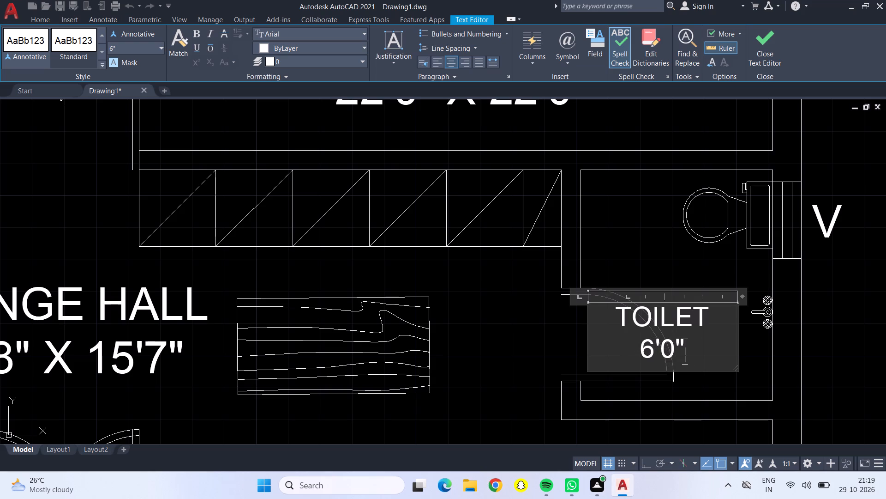
key(space)
text(X)
key(space)
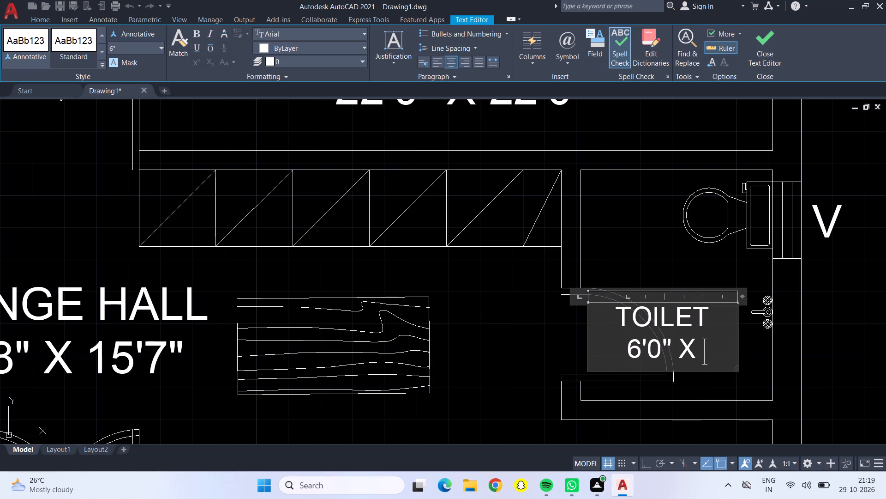
text(5'0")
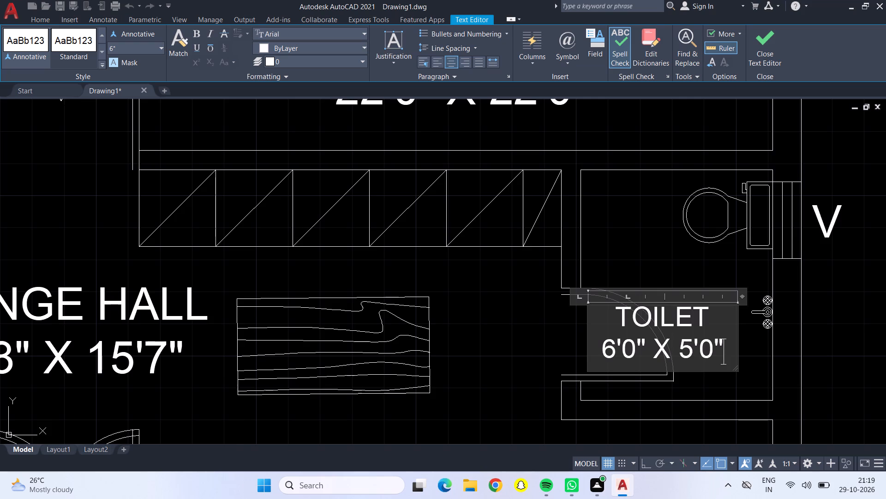
scroll(716, 340, up, 1)
click(485, 335)
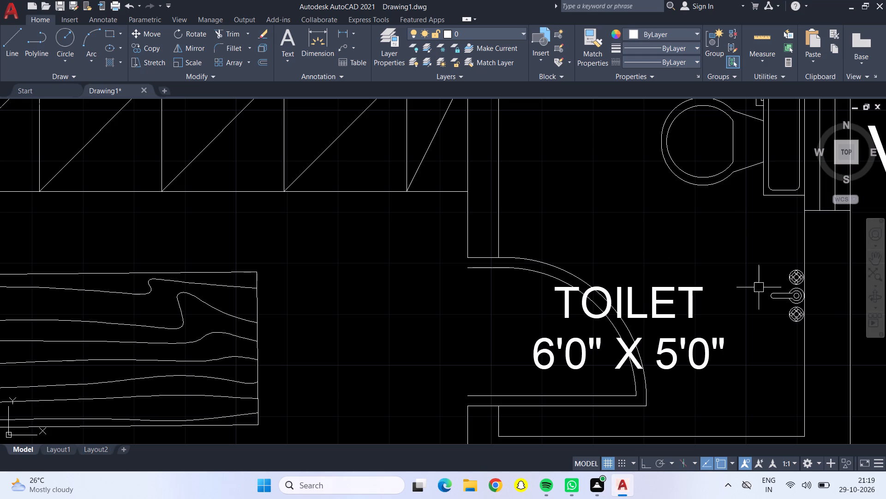
Examine the three floor plans for rooms and open areas that still need a name or size label.
scroll(770, 357, down, 3)
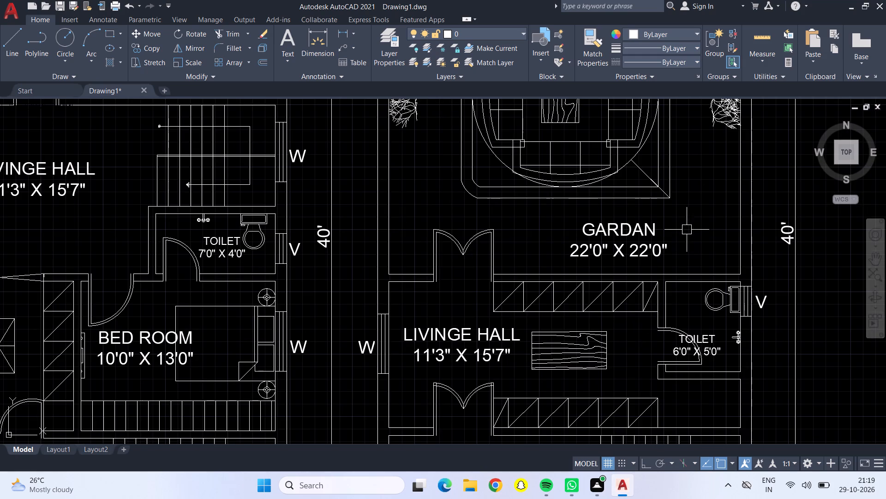
middle_drag(688, 227, 753, 116)
scroll(754, 115, down, 1)
middle_drag(600, 285, 705, 403)
scroll(685, 347, down, 1)
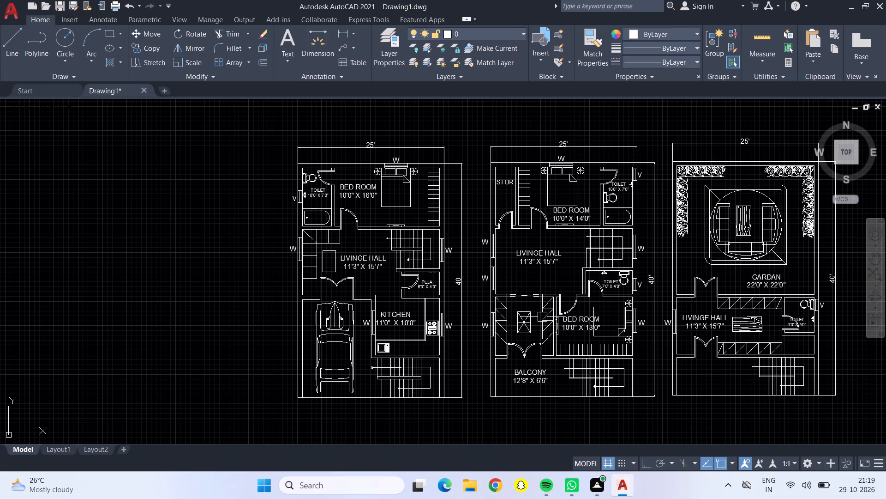
scroll(535, 315, down, 1)
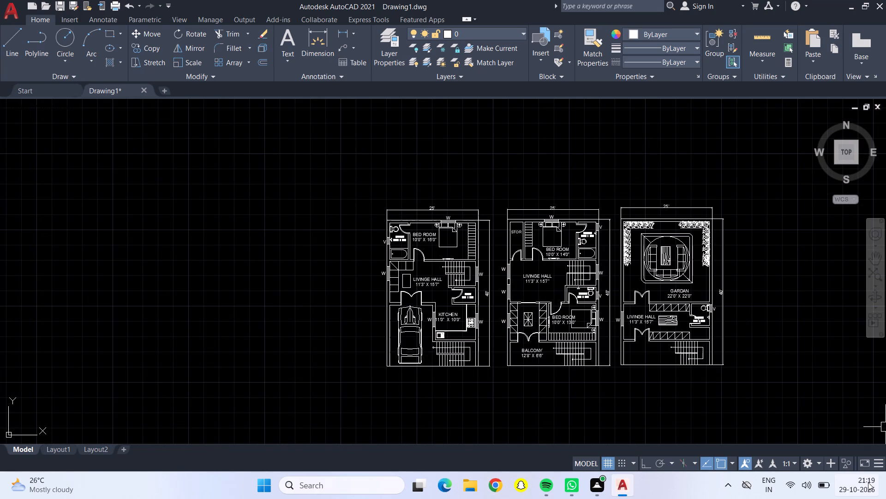
scroll(884, 495, up, 4)
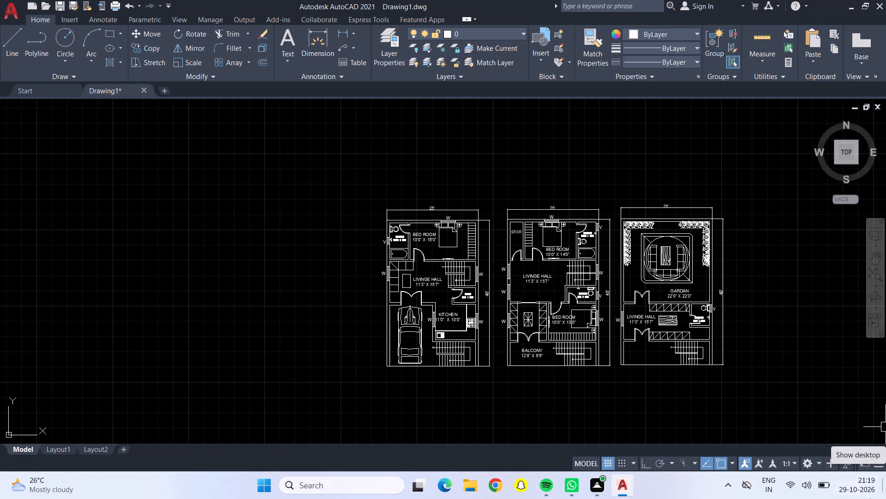
scroll(676, 311, up, 1)
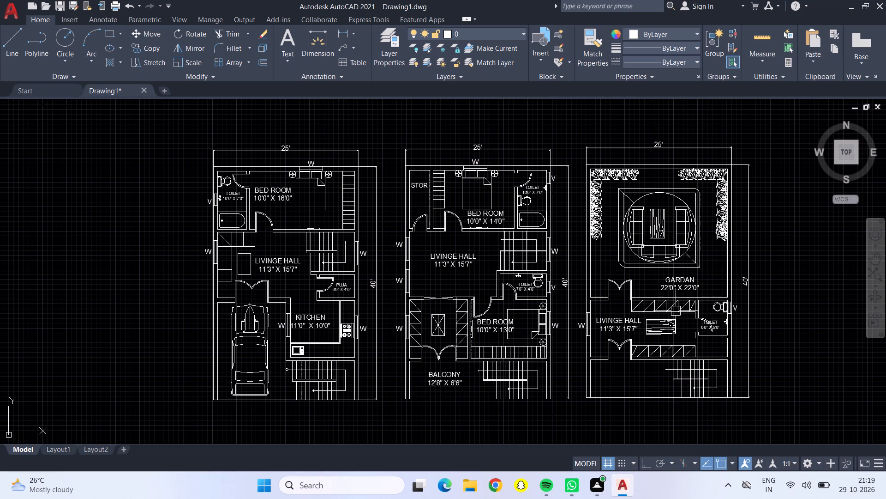
scroll(676, 311, up, 1)
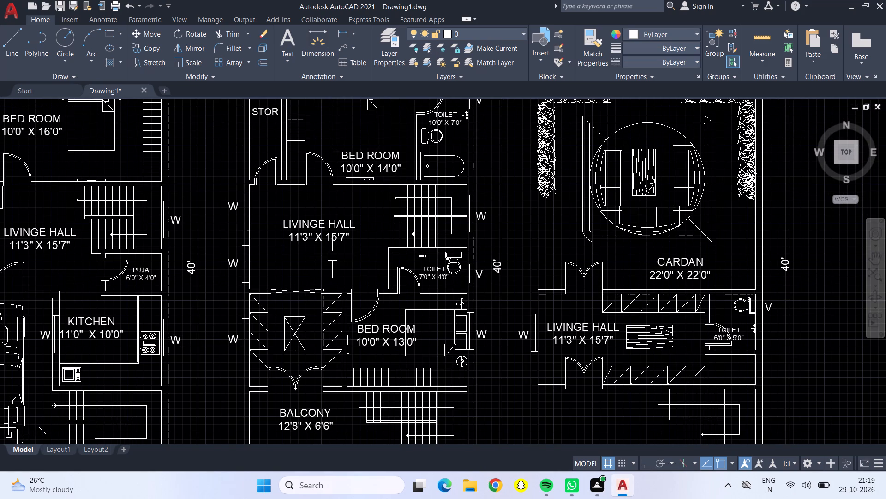
scroll(332, 255, up, 2)
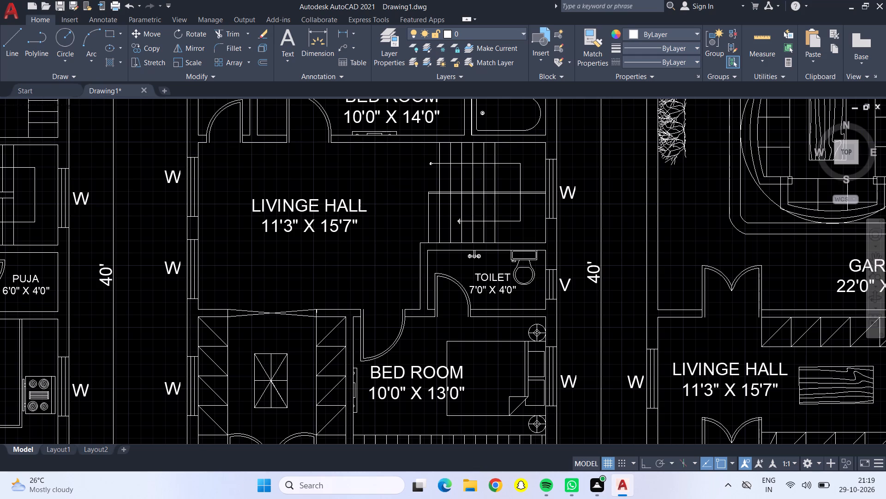
scroll(332, 255, up, 2)
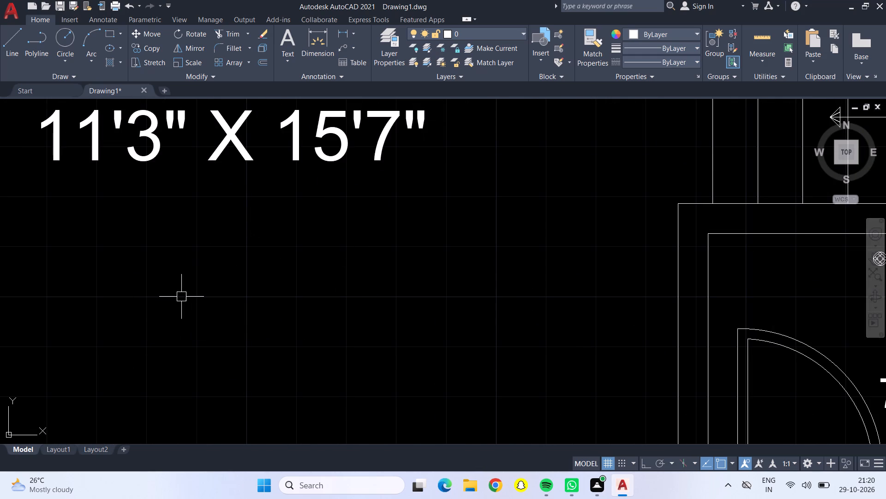
scroll(731, 101, down, 2)
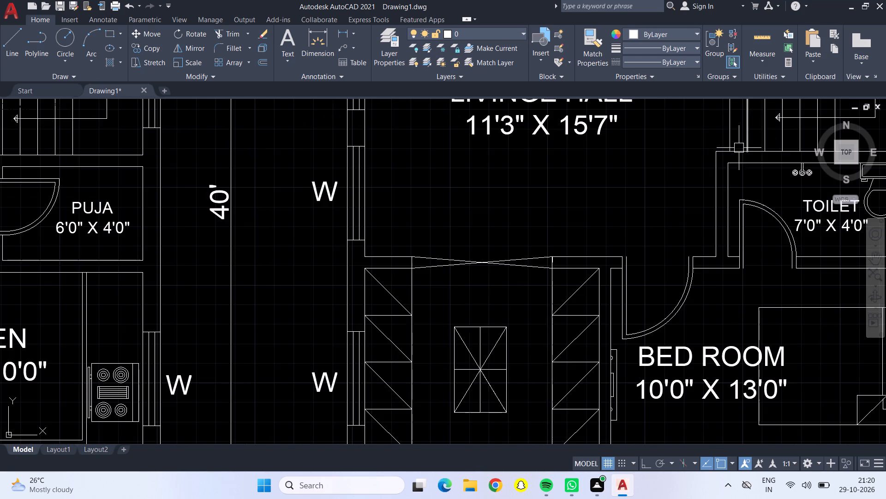
scroll(666, 142, down, 1)
middle_click(666, 142)
middle_drag(666, 142, 657, 197)
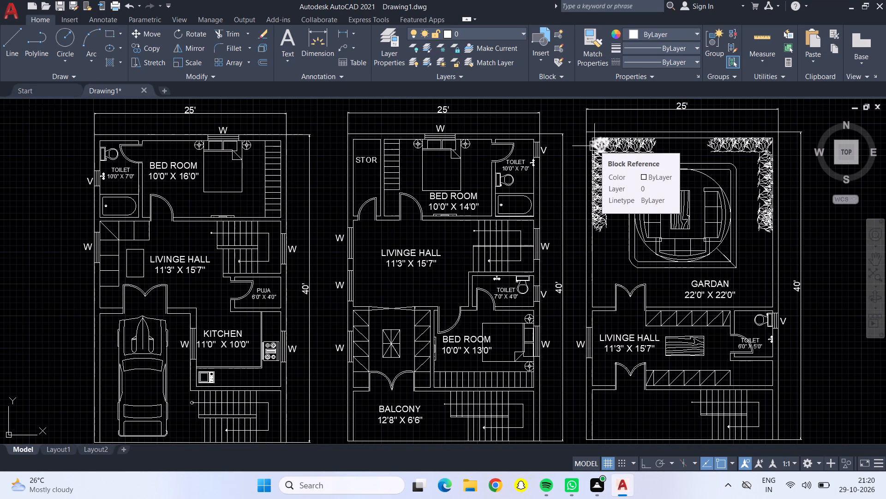
scroll(526, 224, down, 1)
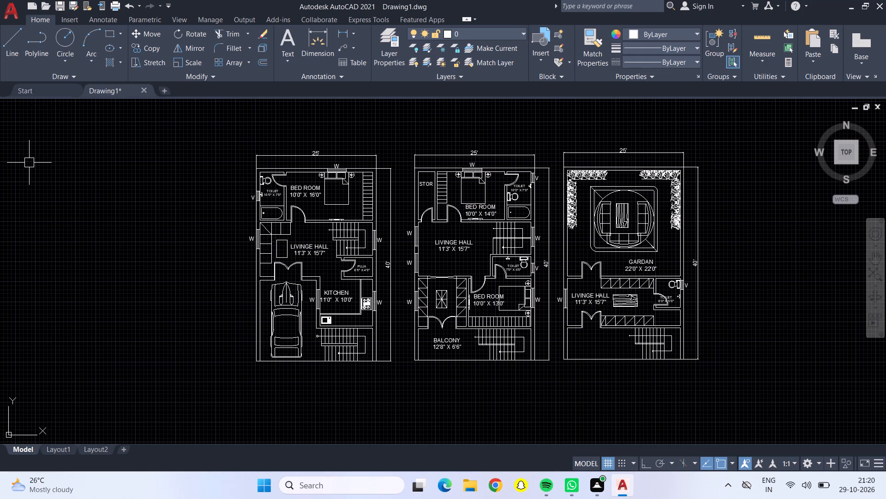
middle_drag(619, 342, 593, 335)
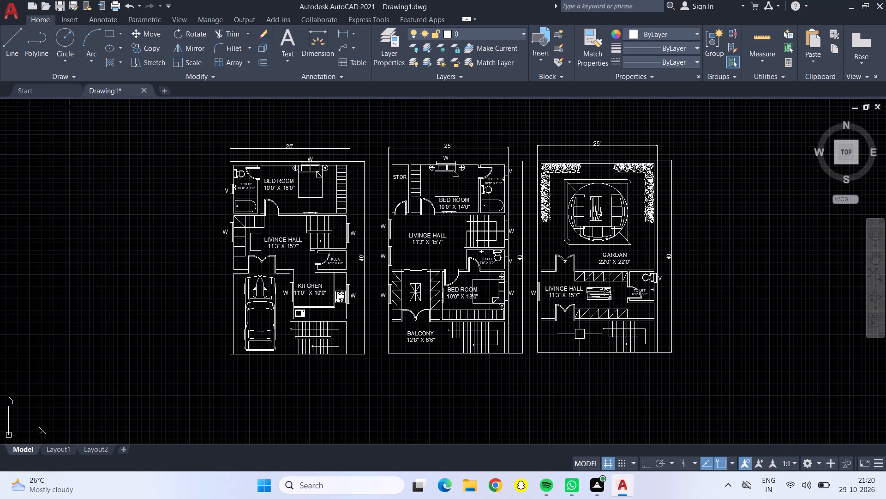
Measure the distance between the second and third plans near the balcony.
click(753, 39)
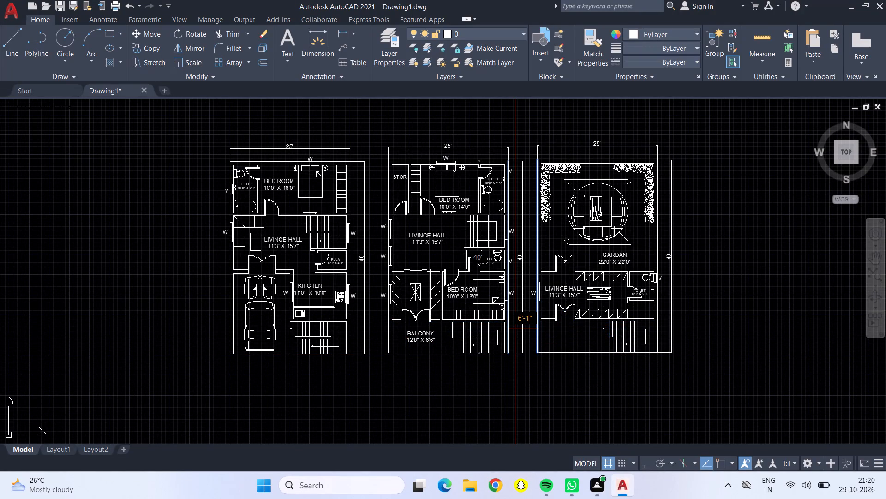
key(period)
key(Return)
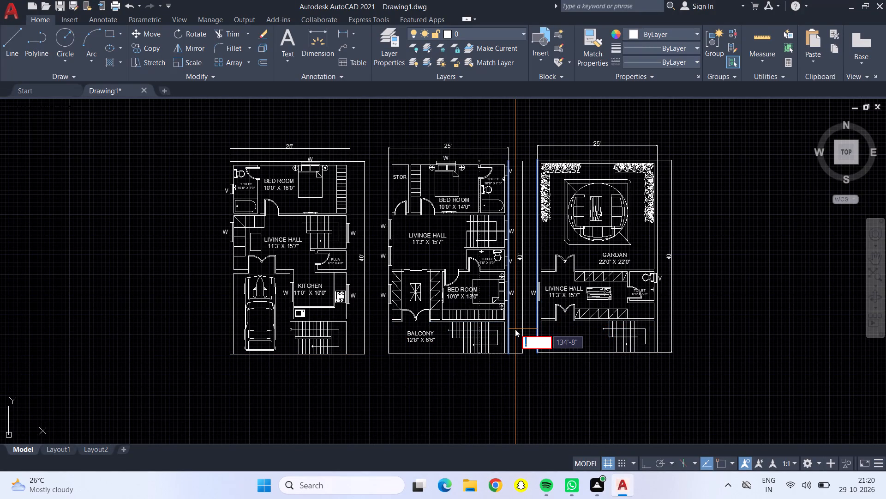
key(Escape)
Copy the 12'8" X 6'6" BALCONY label from the second plan into the space beside the third plan's lower staircase.
click(431, 334)
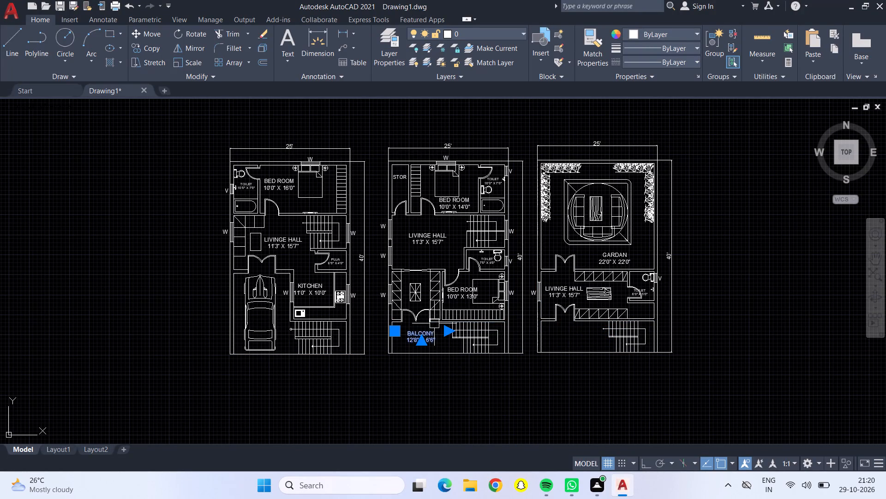
click(145, 51)
click(416, 340)
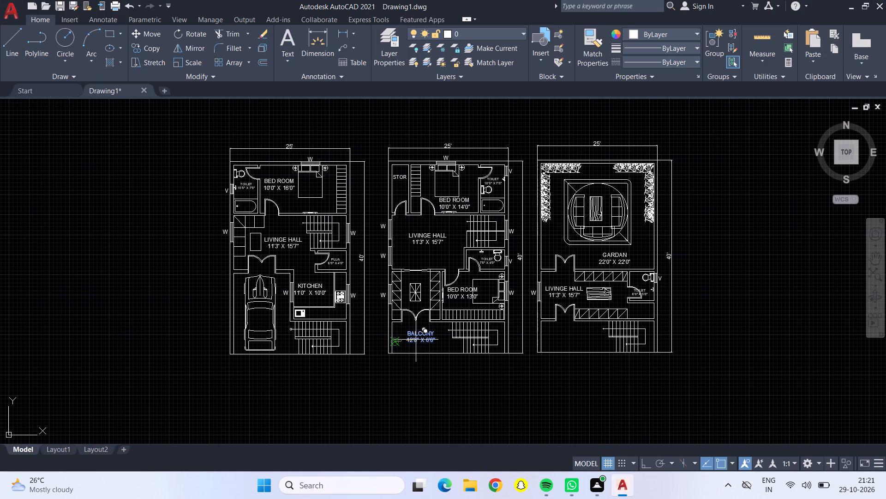
click(554, 337)
key(Return)
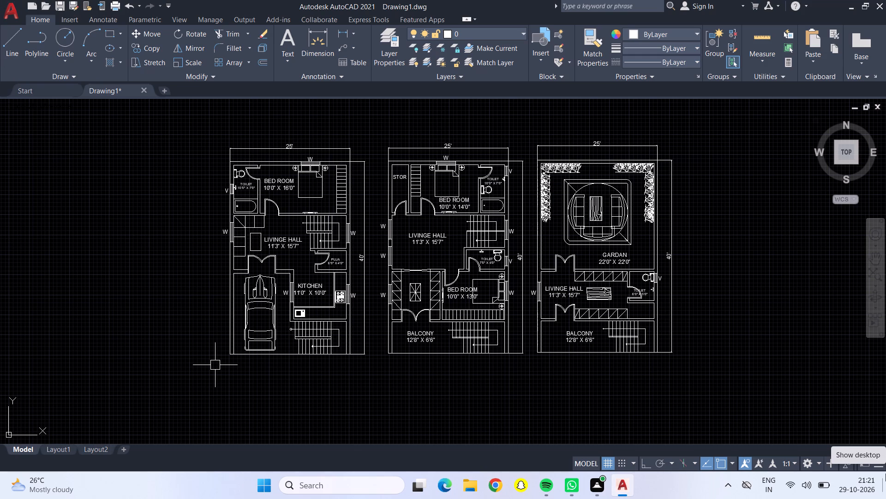
Review the room labels across the three floor plans.
scroll(885, 353, down, 8)
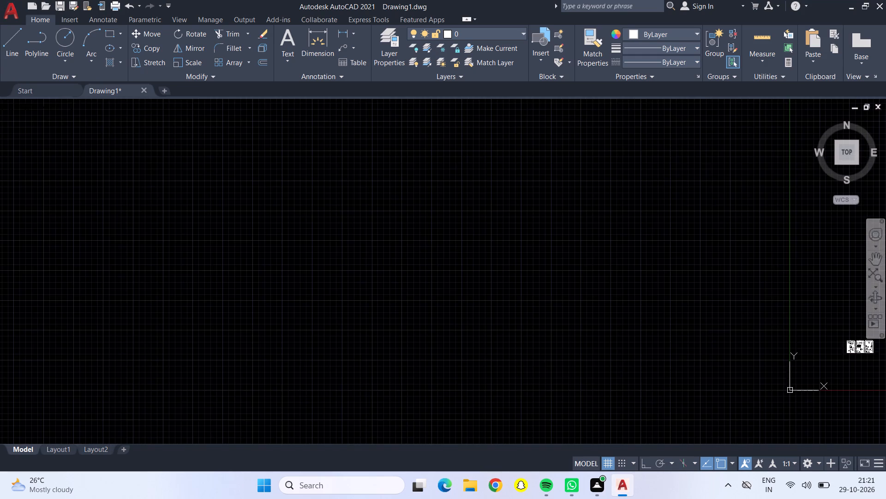
scroll(885, 352, up, 8)
scroll(881, 169, up, 7)
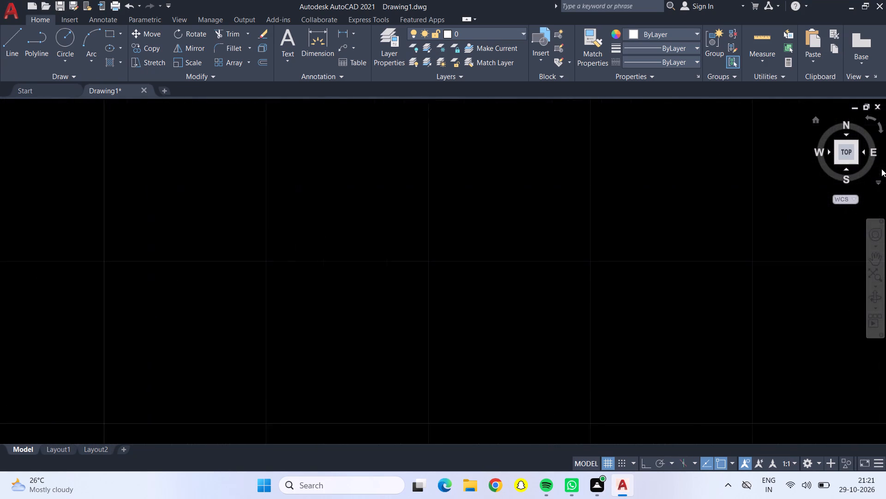
scroll(881, 169, up, 2)
scroll(856, 61, down, 5)
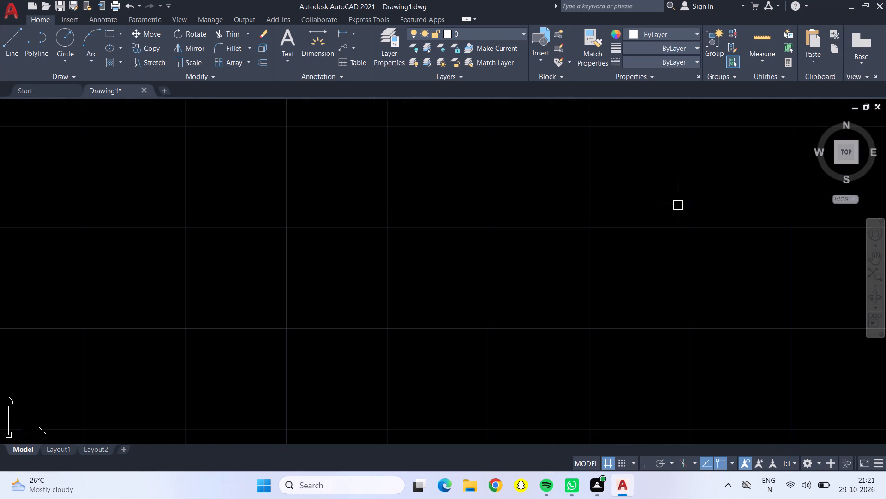
scroll(660, 201, down, 9)
scroll(371, 246, up, 2)
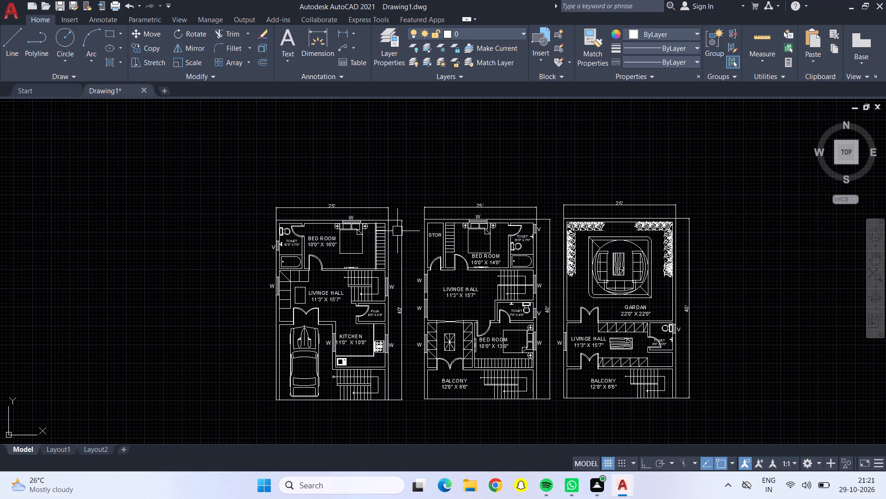
middle_drag(424, 200, 398, 164)
scroll(397, 164, up, 1)
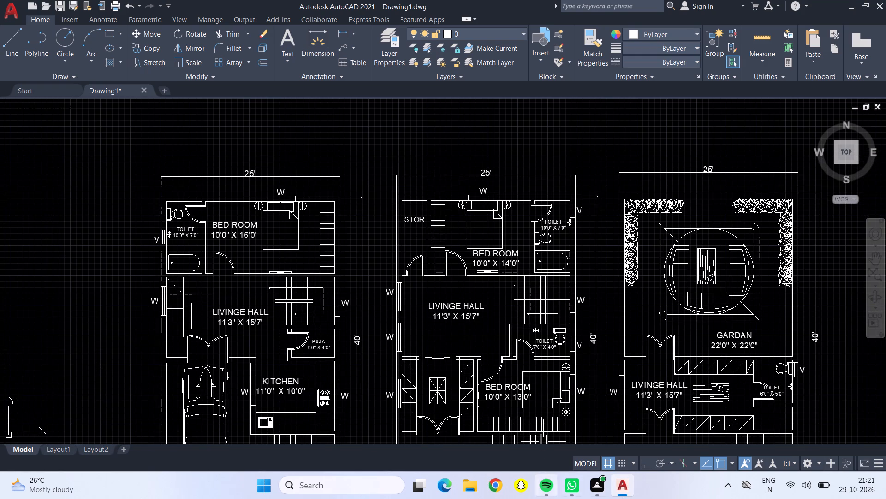
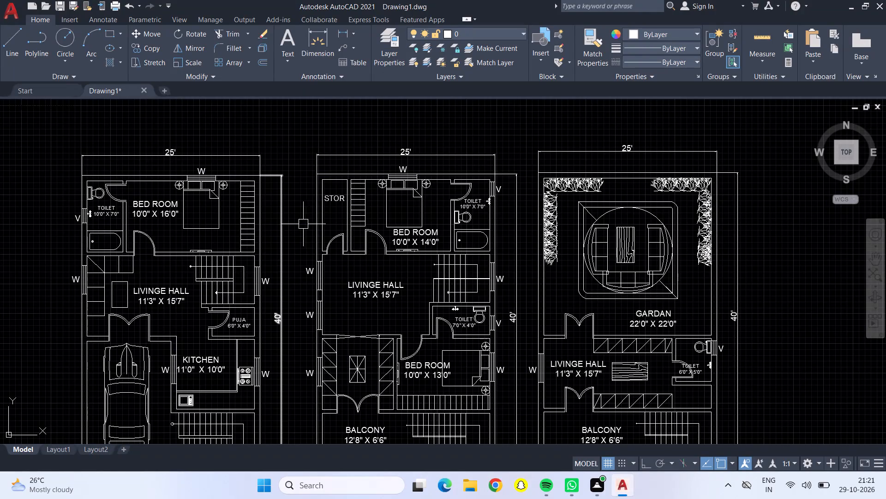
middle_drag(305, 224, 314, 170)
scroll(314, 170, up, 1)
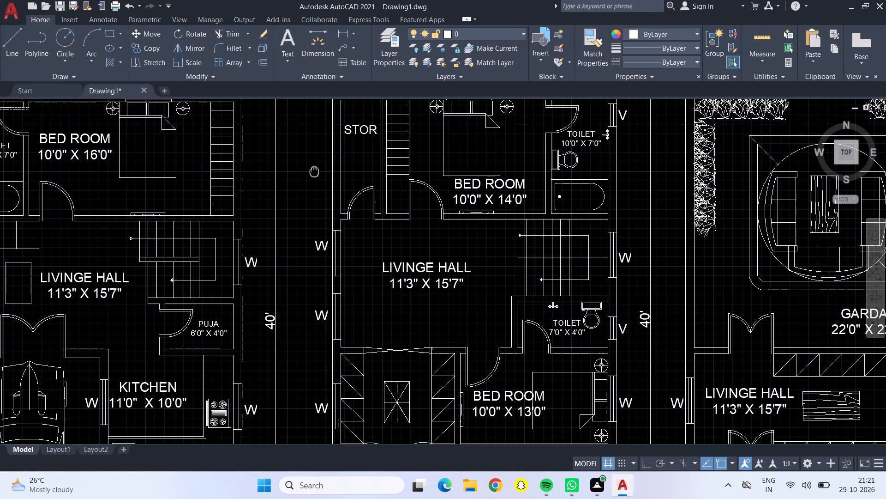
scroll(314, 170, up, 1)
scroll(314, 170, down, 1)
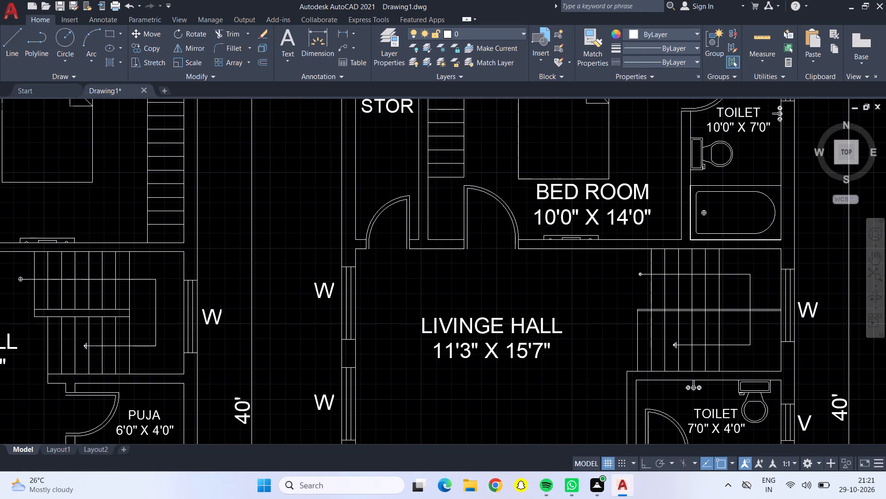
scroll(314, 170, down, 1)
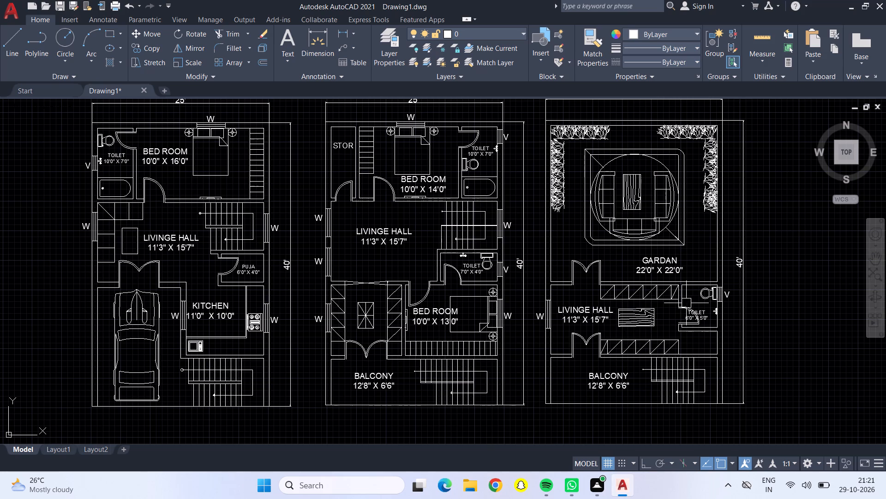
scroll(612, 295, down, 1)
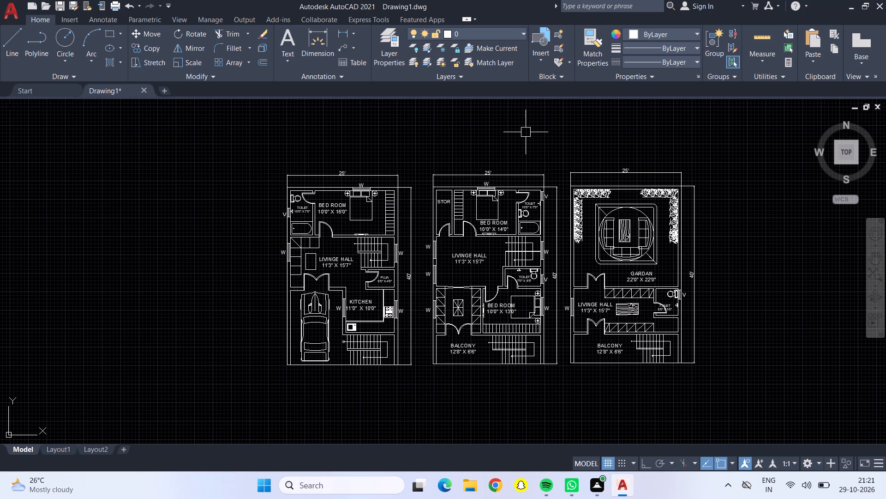
Save the drawing in Documents as farhan 2 in AutoCAD 2018 Drawing format, replacing the existing file of that name.
text(save)
key(Return)
scroll(458, 369, down, 3)
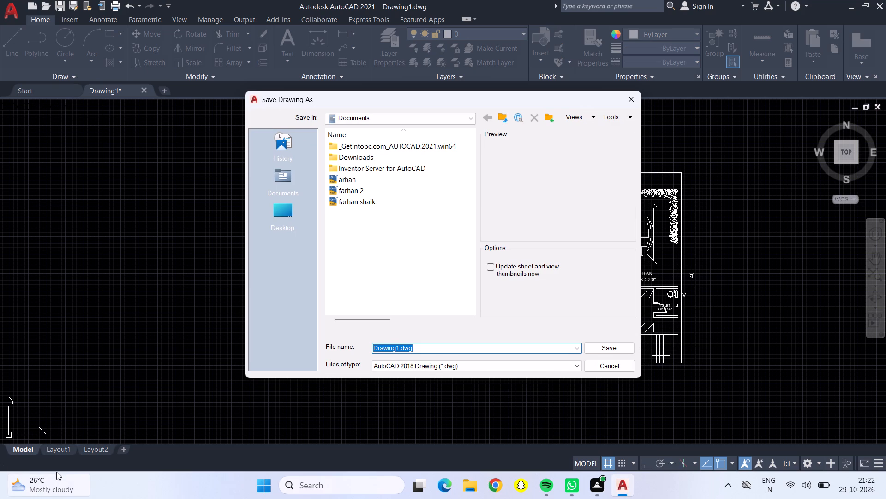
click(405, 187)
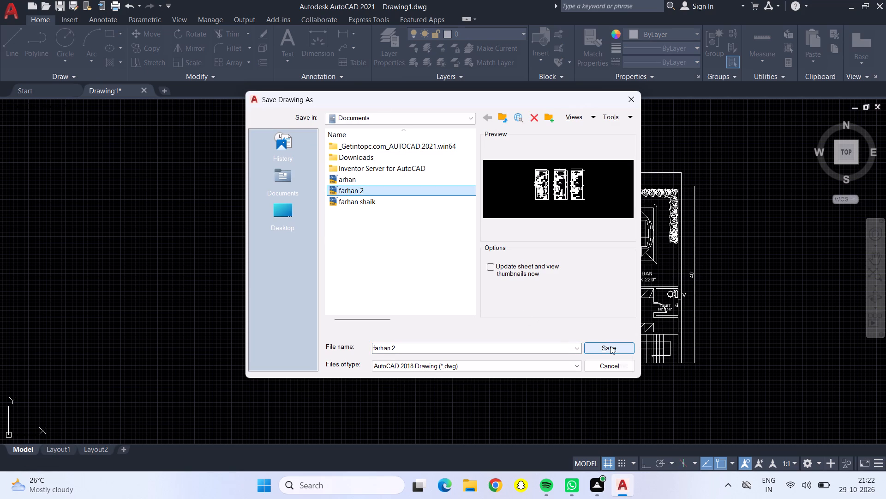
click(611, 346)
click(421, 268)
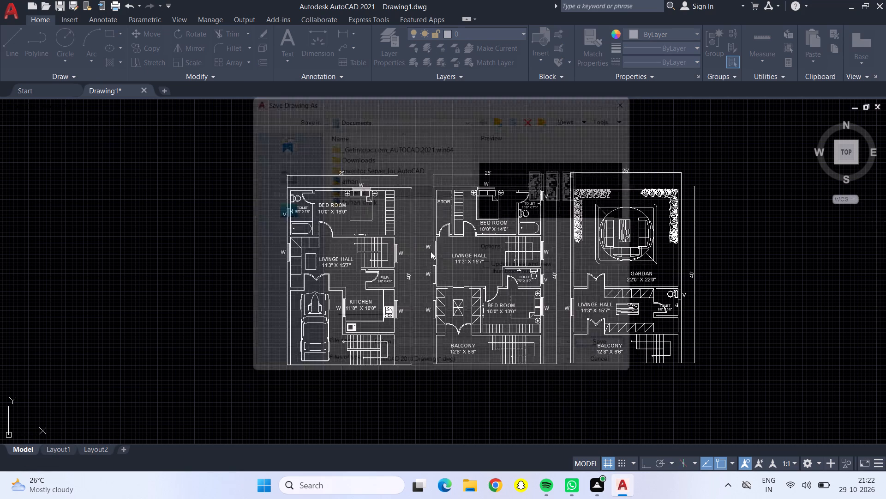